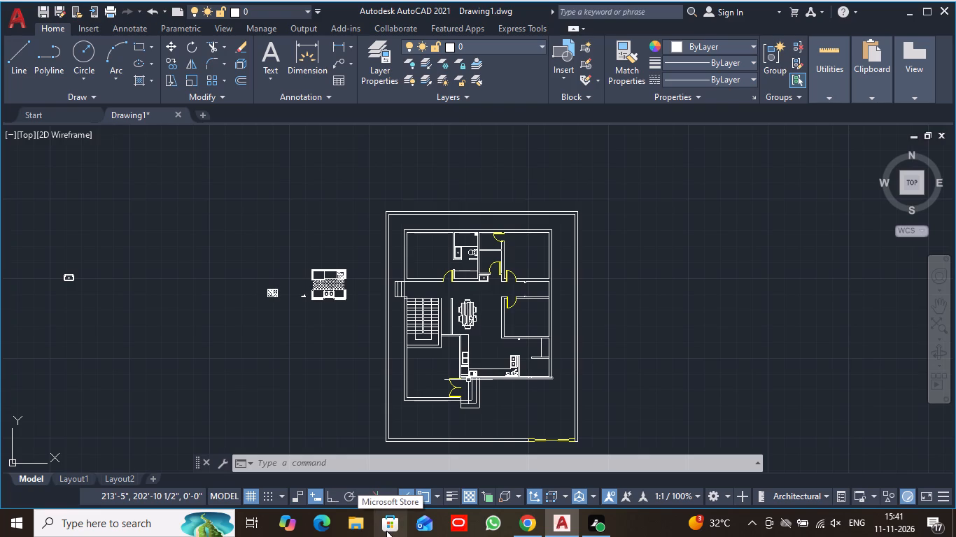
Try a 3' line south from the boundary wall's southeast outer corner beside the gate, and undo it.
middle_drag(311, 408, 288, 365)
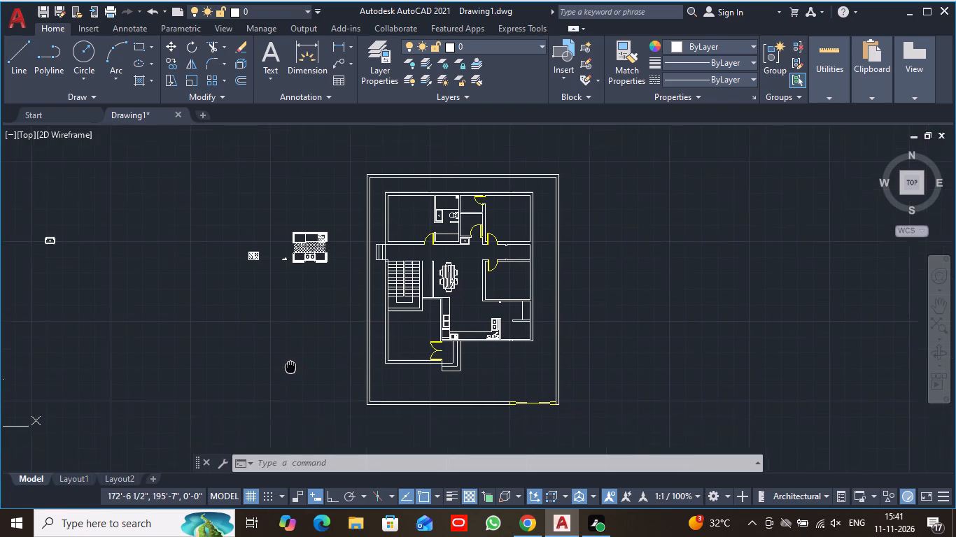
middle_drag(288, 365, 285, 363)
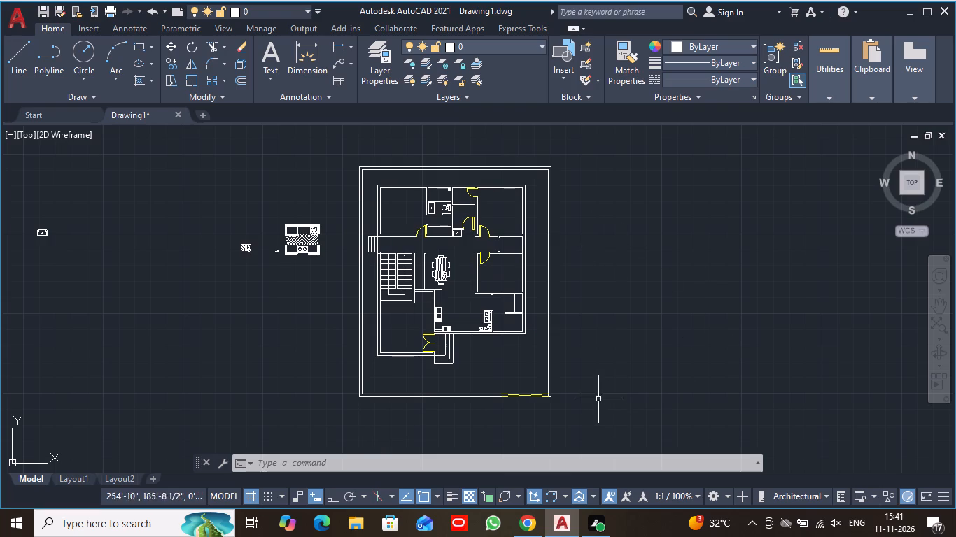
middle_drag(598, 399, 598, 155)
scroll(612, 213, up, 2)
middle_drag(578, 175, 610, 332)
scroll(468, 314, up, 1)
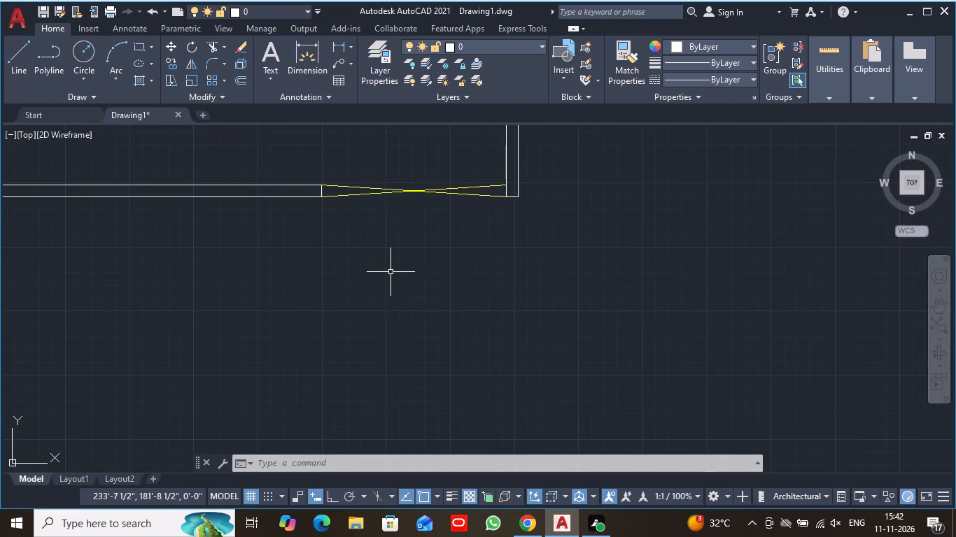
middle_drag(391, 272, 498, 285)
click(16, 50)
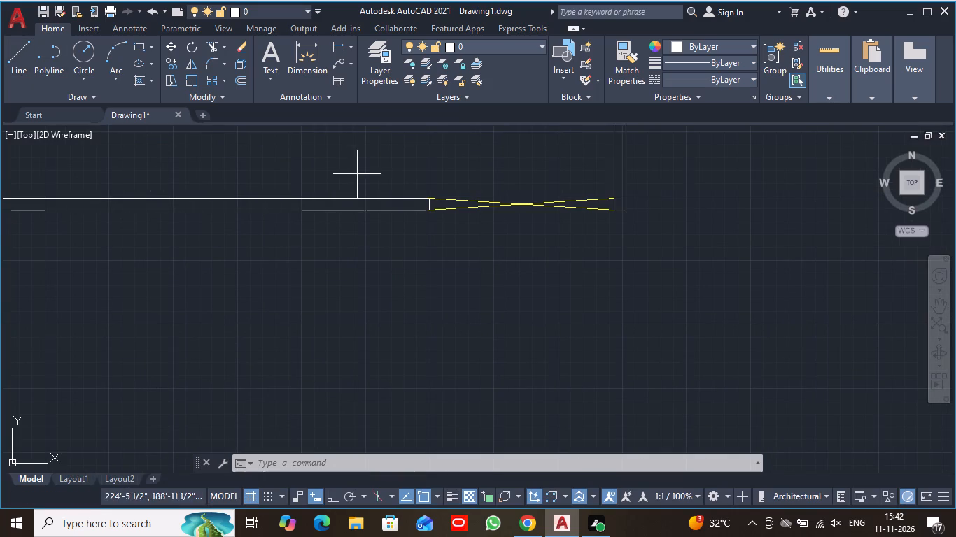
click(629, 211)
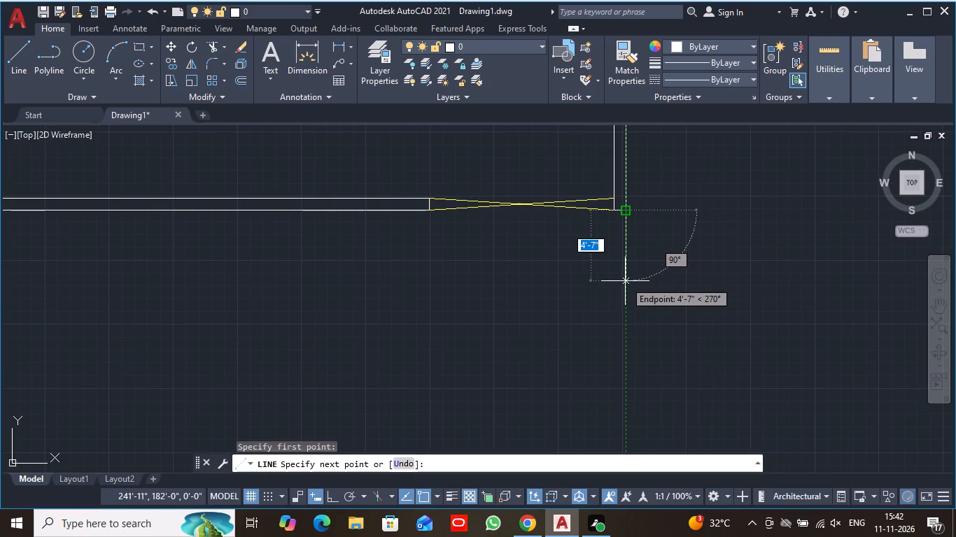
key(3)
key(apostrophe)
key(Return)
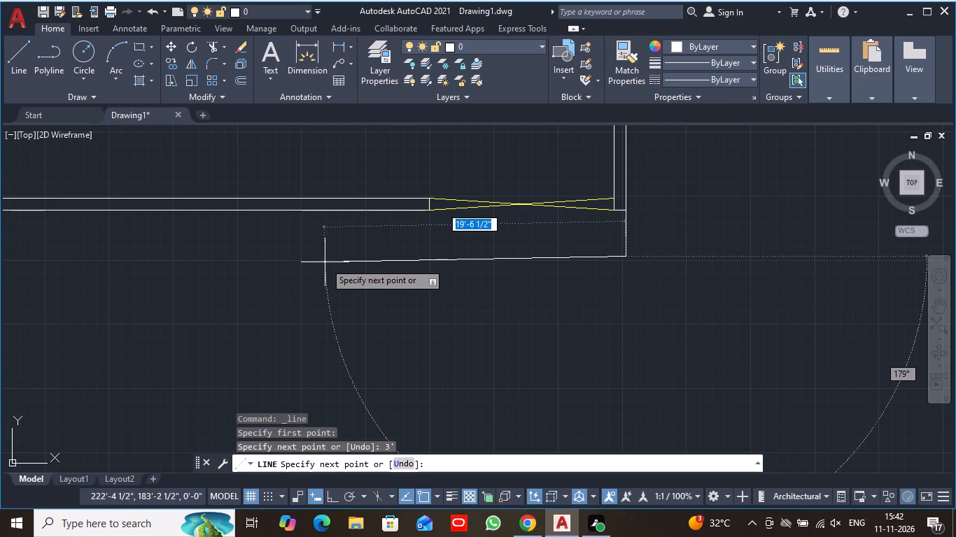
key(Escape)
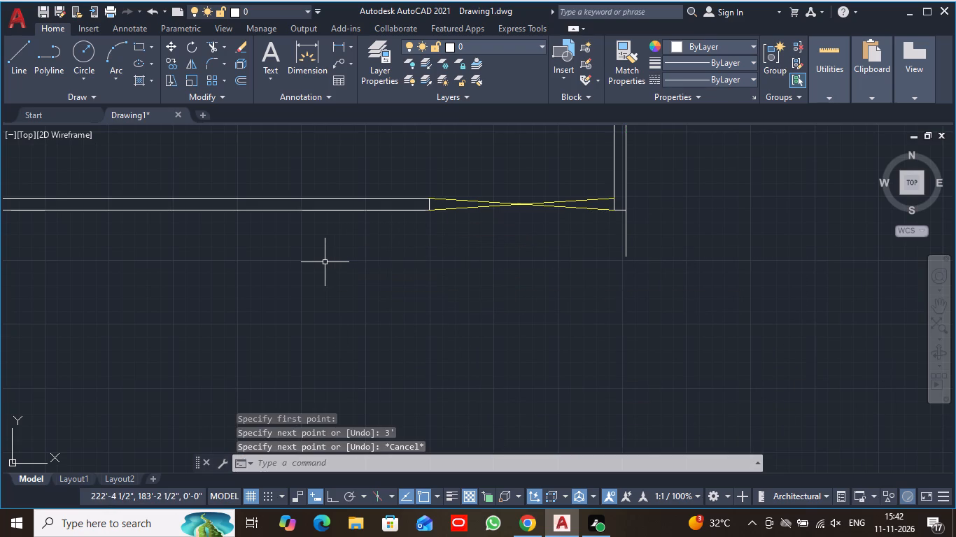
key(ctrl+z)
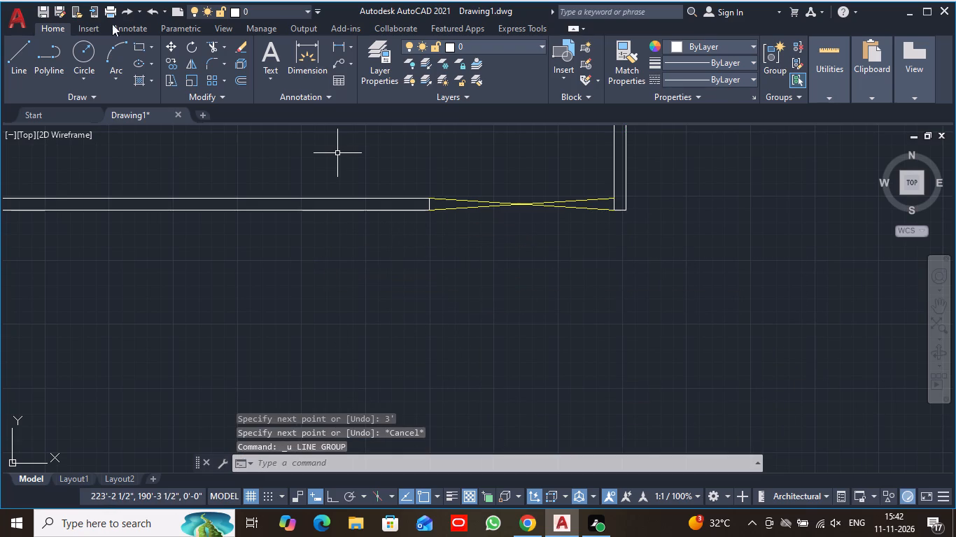
Turn Ortho on and try a line from the boundary wall's southeast outer corner with a length of 5".
click(12, 57)
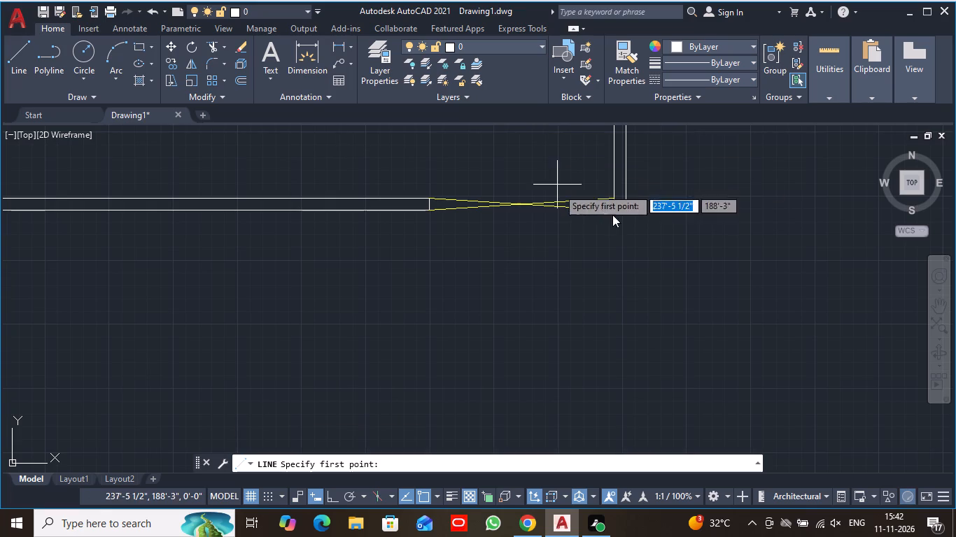
click(627, 210)
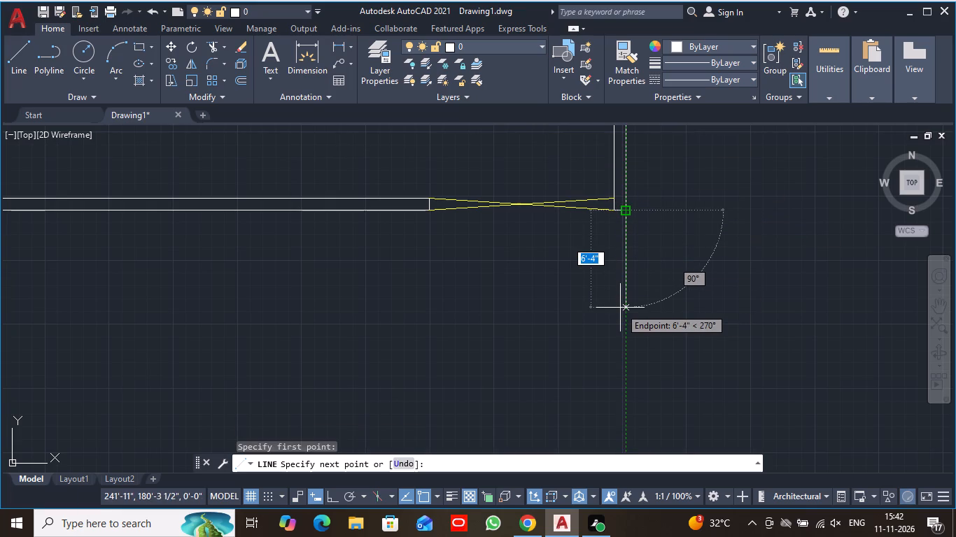
click(328, 494)
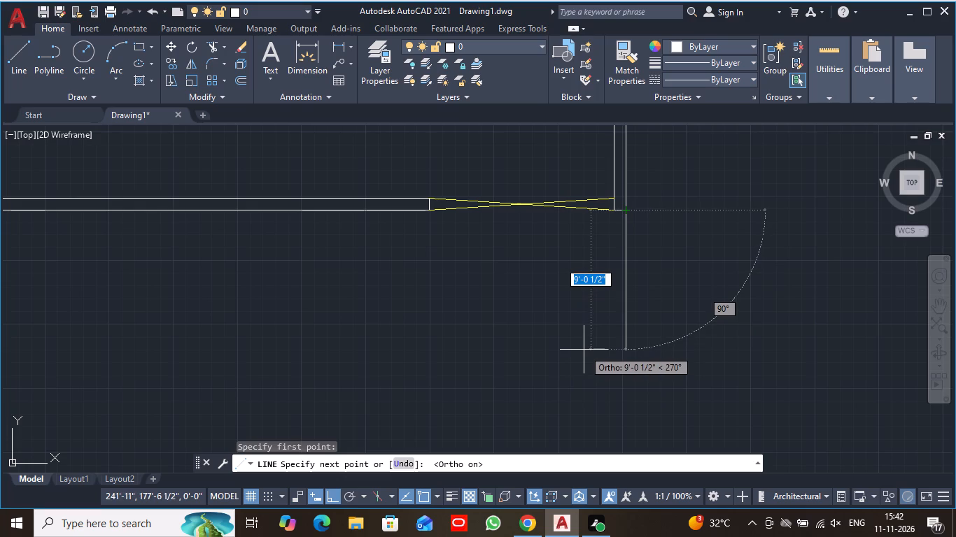
key(5)
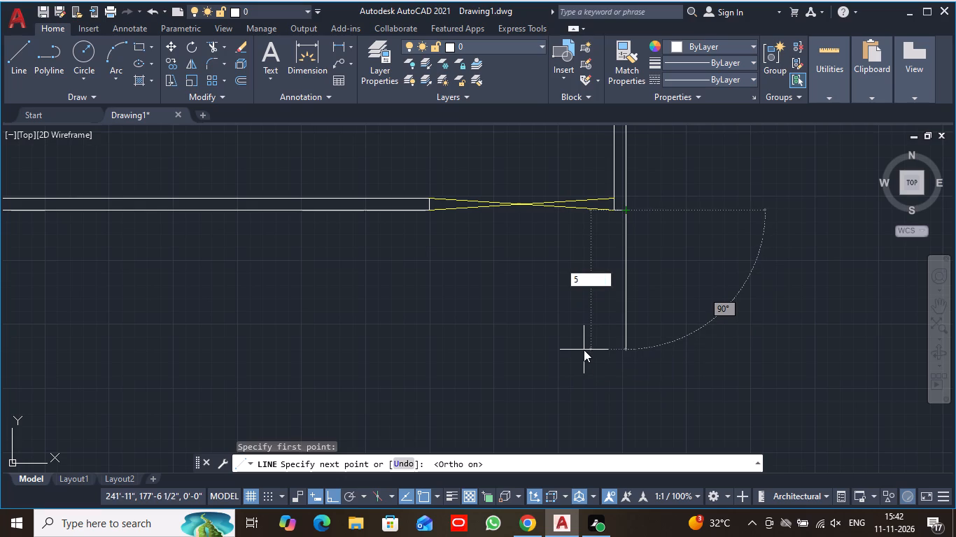
key(comma)
key(Return)
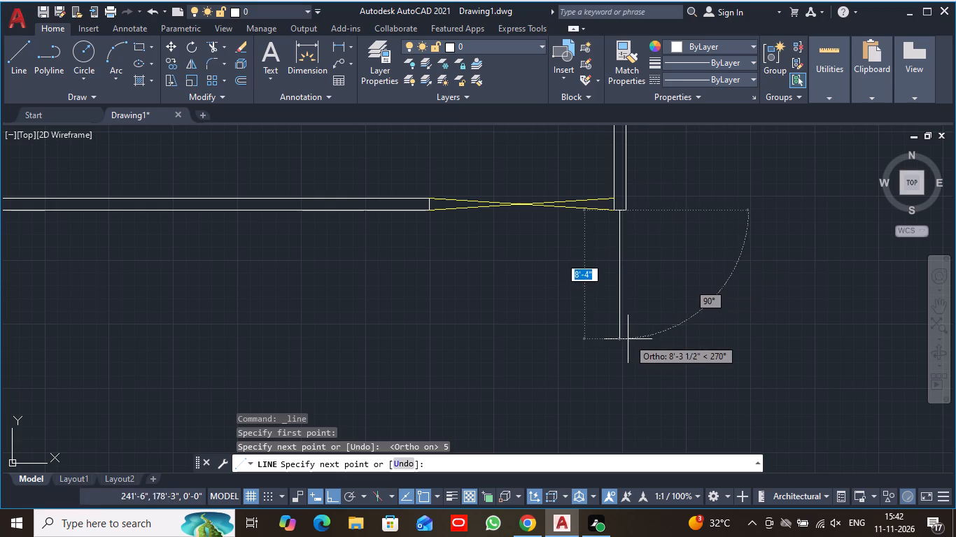
key(5)
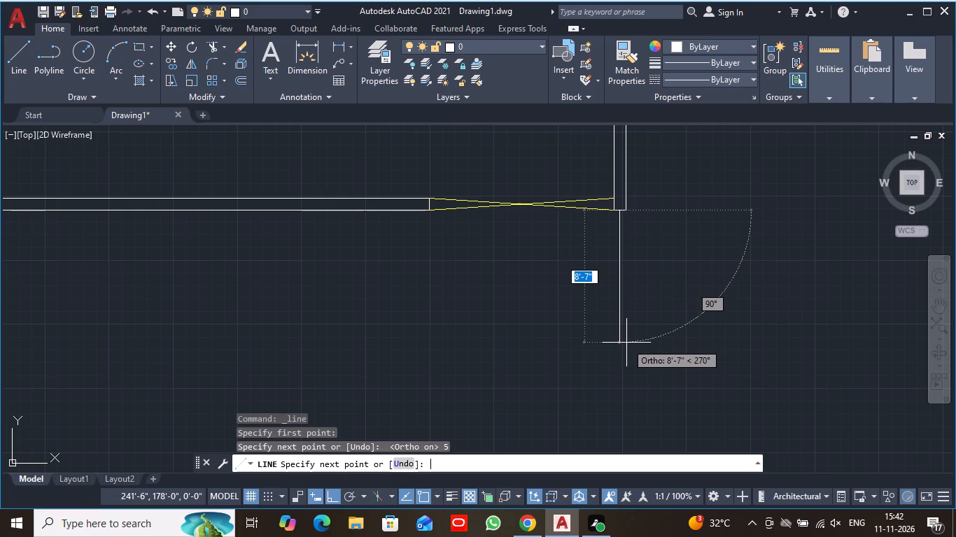
key(Escape)
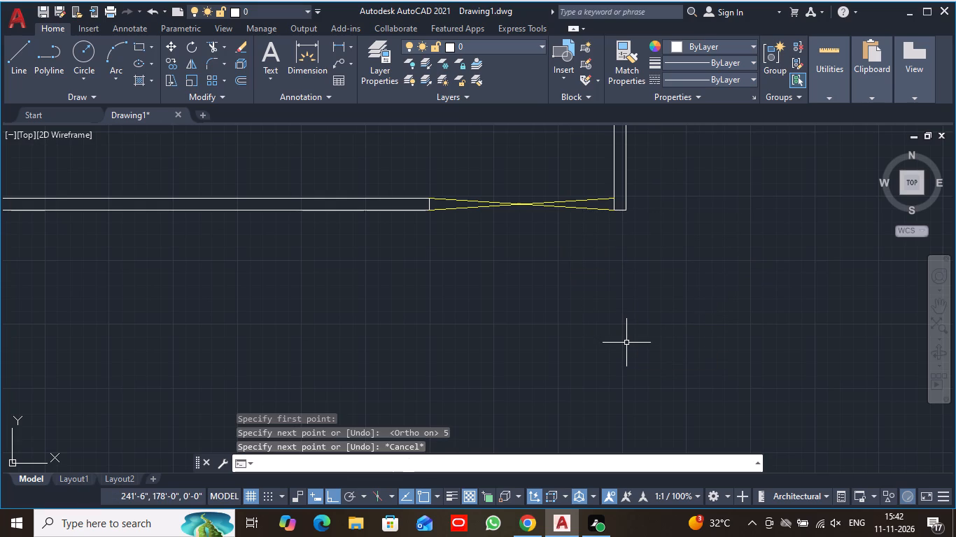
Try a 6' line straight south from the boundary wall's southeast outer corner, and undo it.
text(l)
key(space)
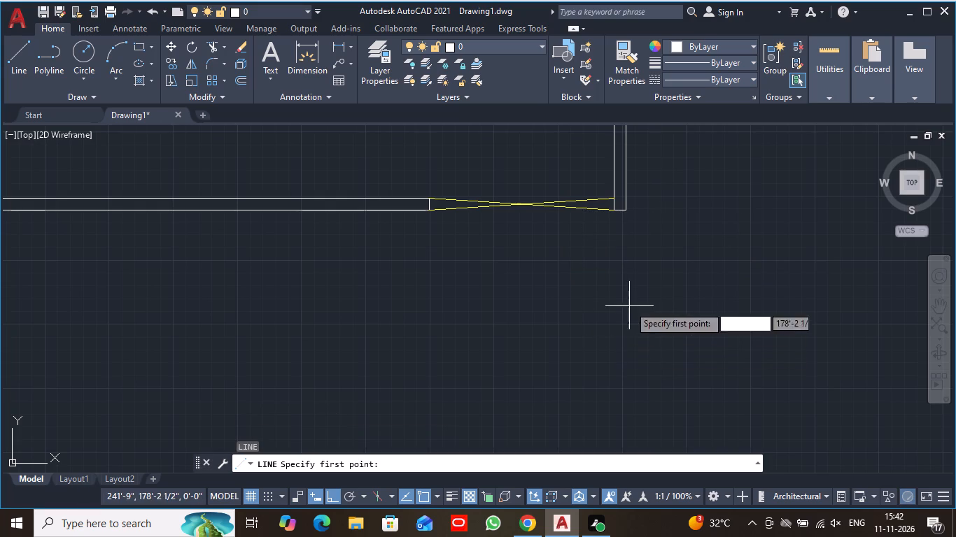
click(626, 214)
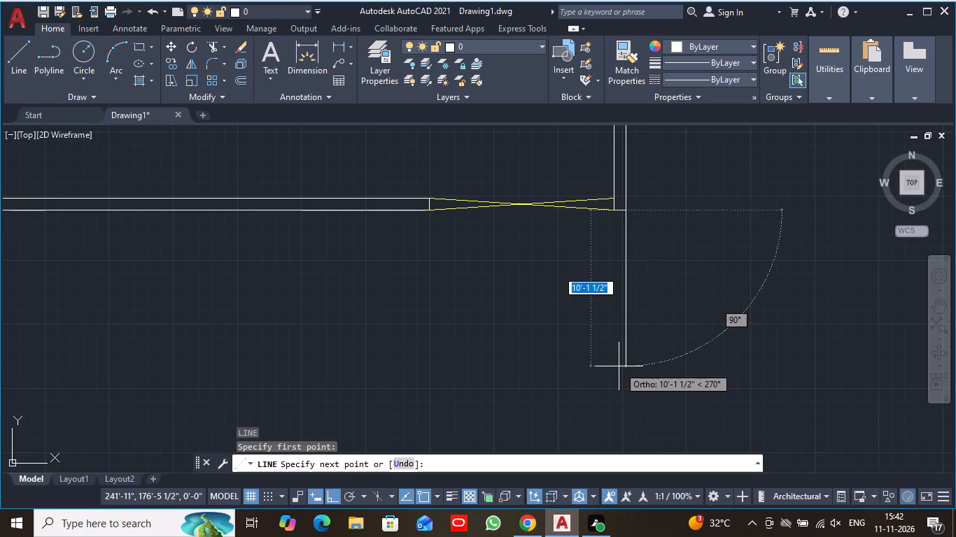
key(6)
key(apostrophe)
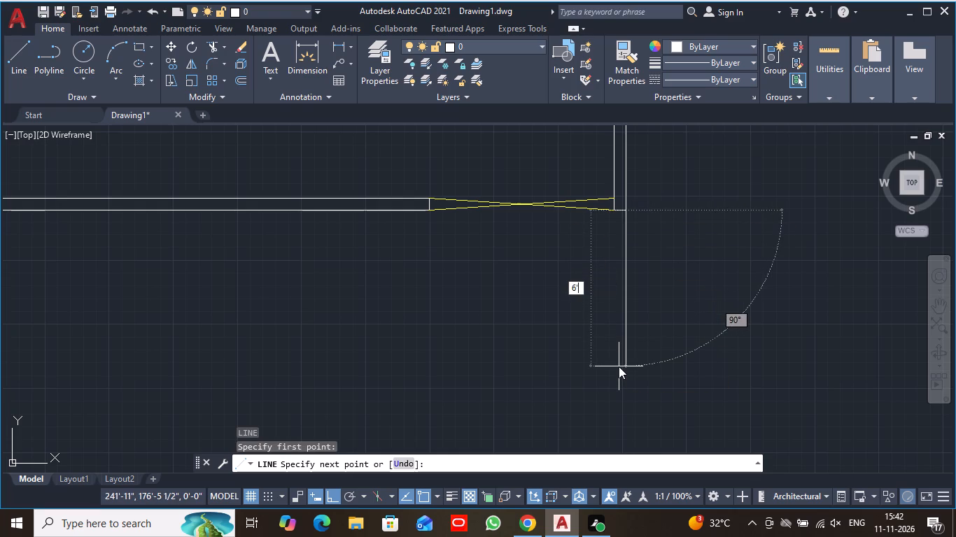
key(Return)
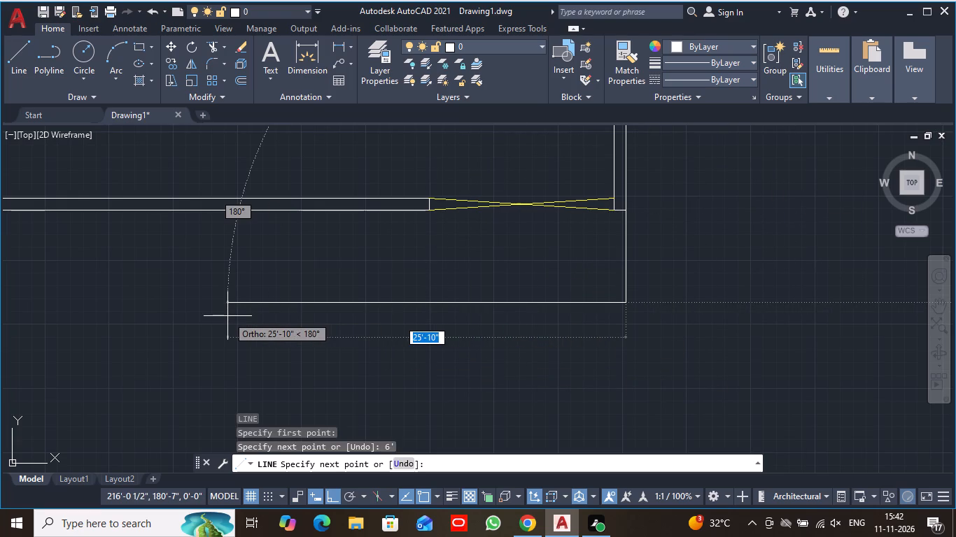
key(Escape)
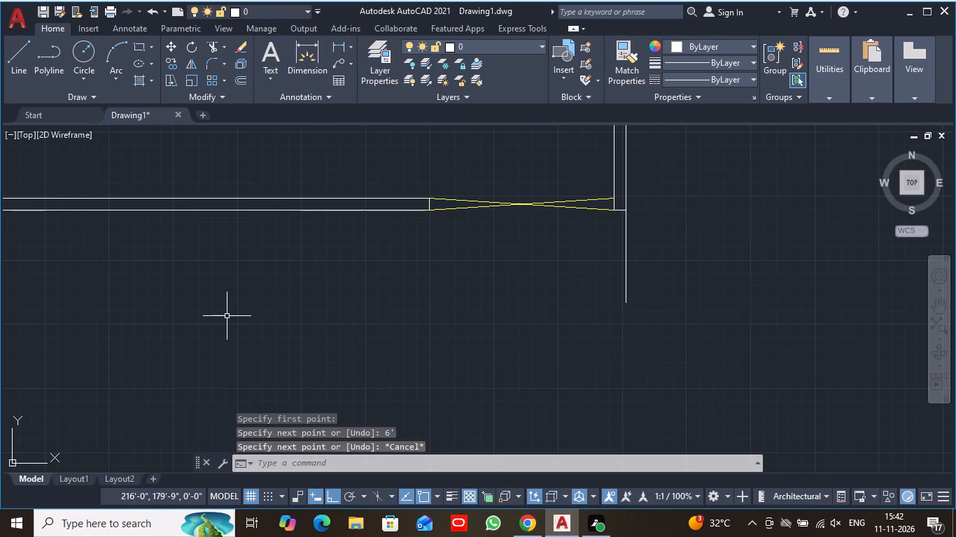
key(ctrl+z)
Draw an outline outside the gate: 8' south from the southeast outer corner, about 18'-6" west, and north to the south wall's outer line.
text(l)
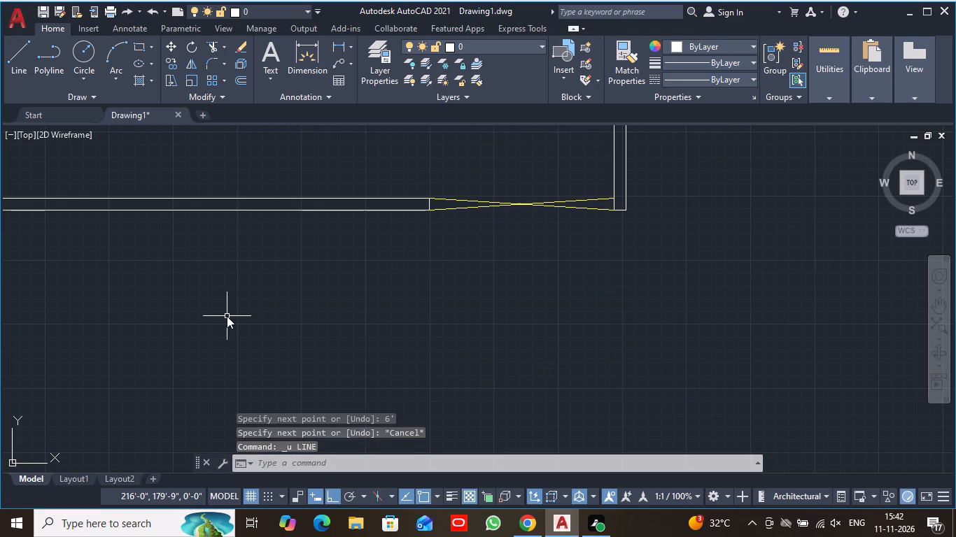
key(space)
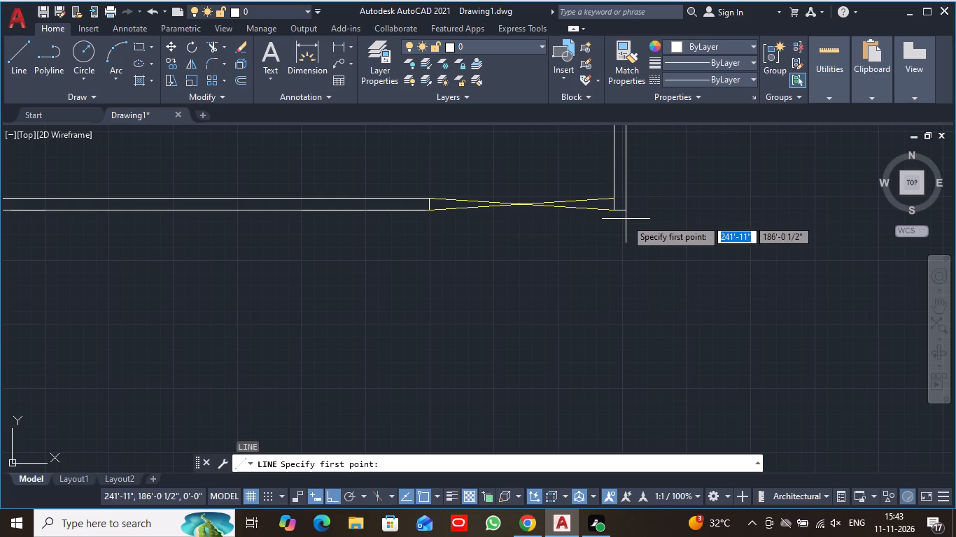
click(626, 209)
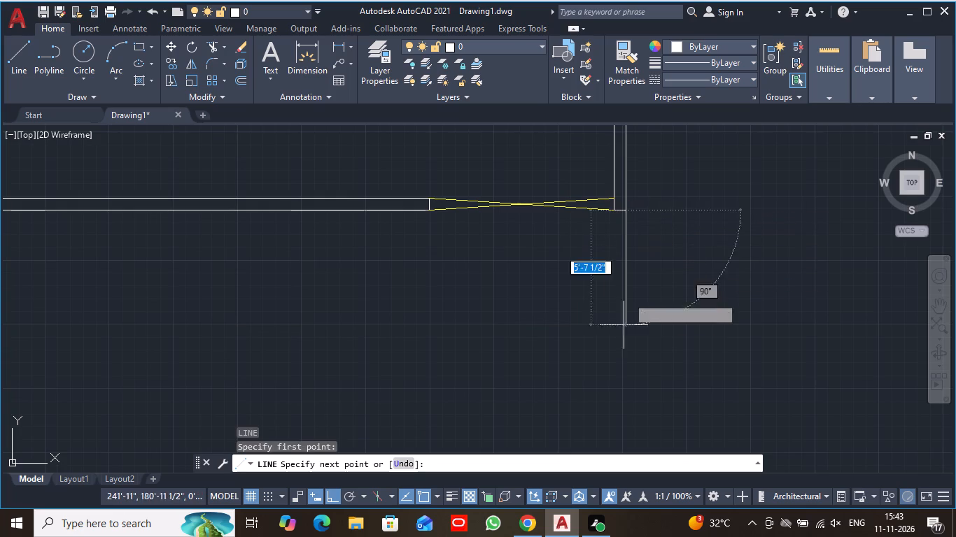
text(8')
key(Return)
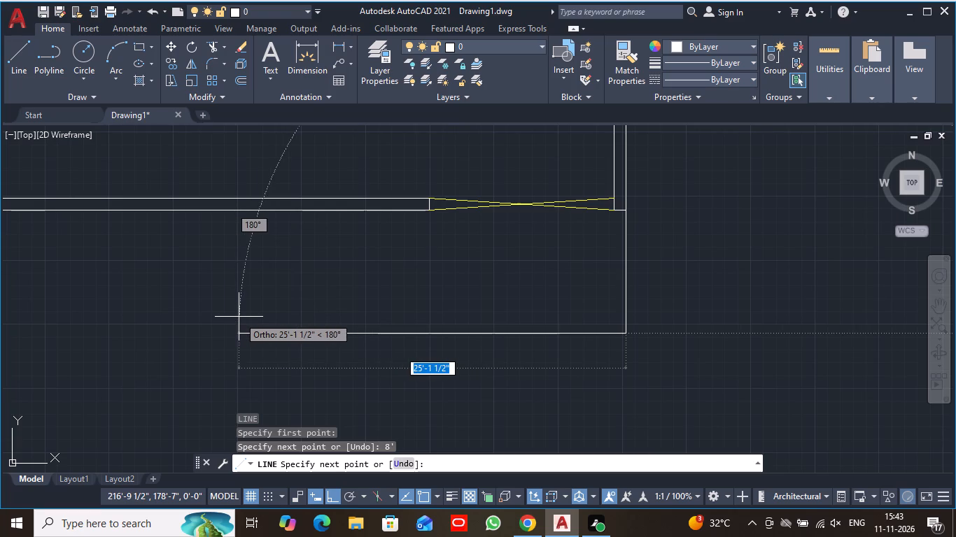
click(341, 324)
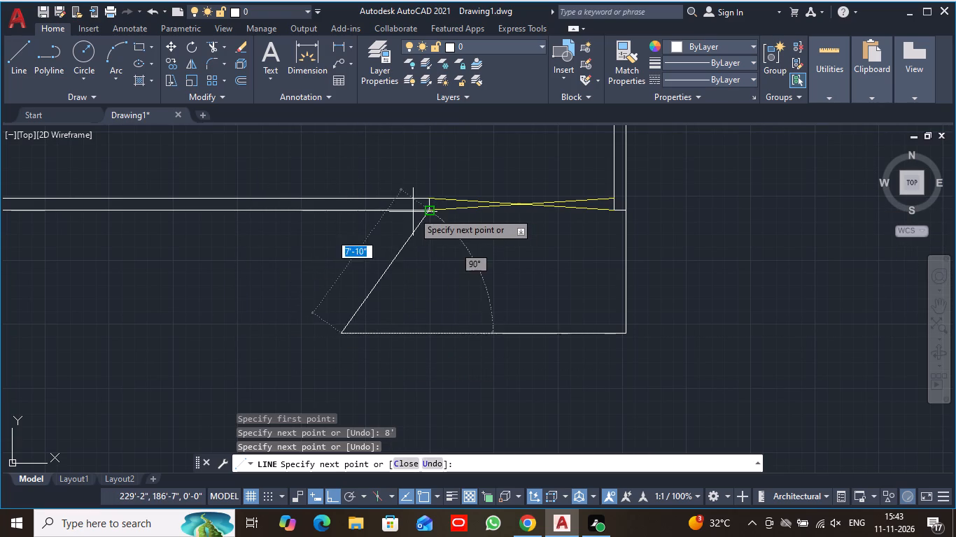
click(349, 208)
key(Escape)
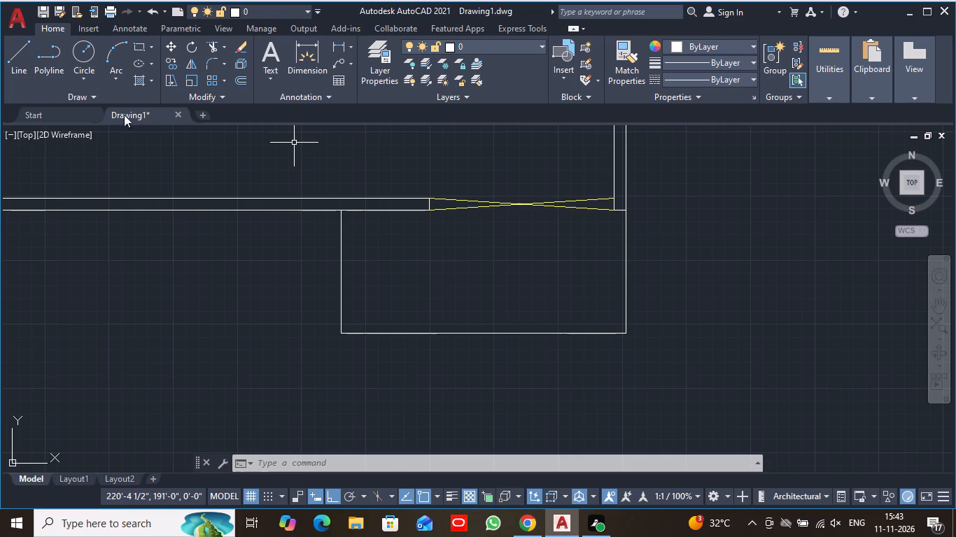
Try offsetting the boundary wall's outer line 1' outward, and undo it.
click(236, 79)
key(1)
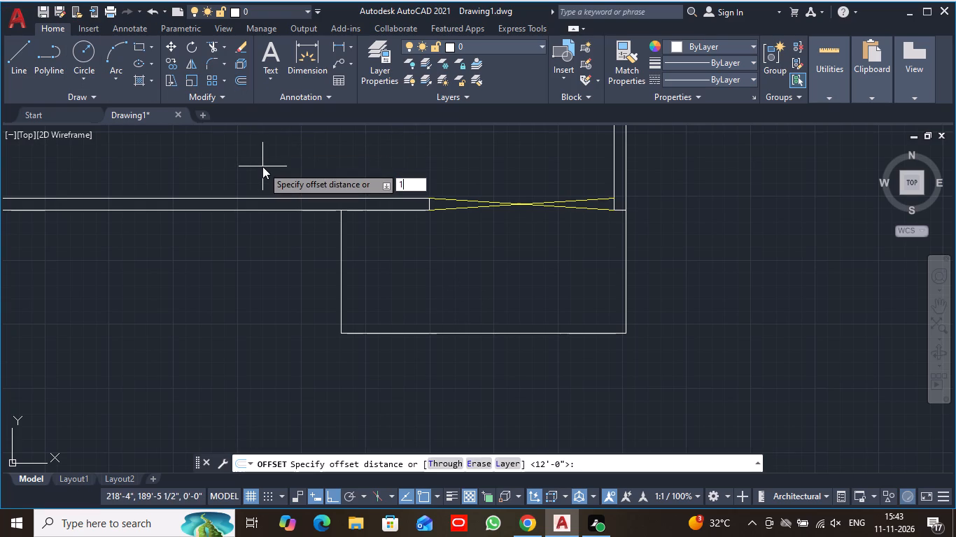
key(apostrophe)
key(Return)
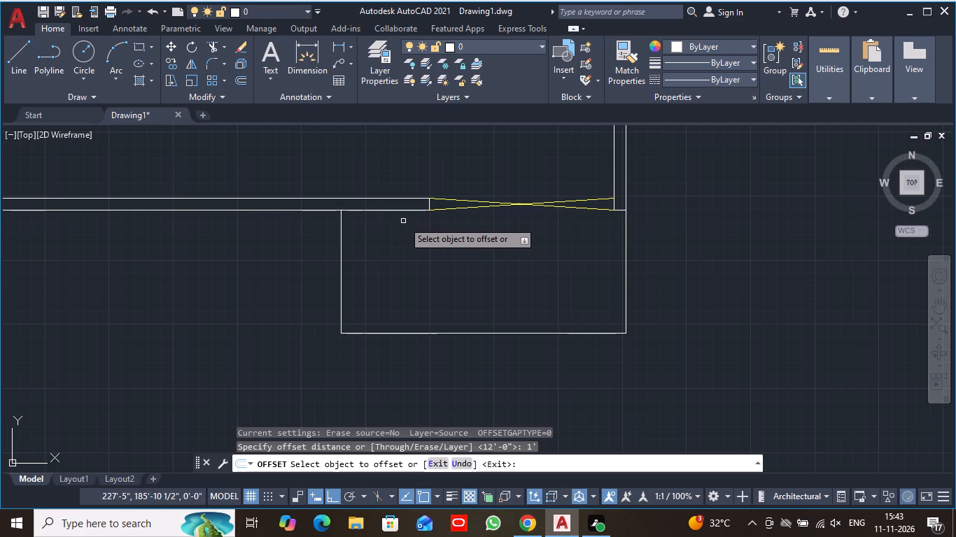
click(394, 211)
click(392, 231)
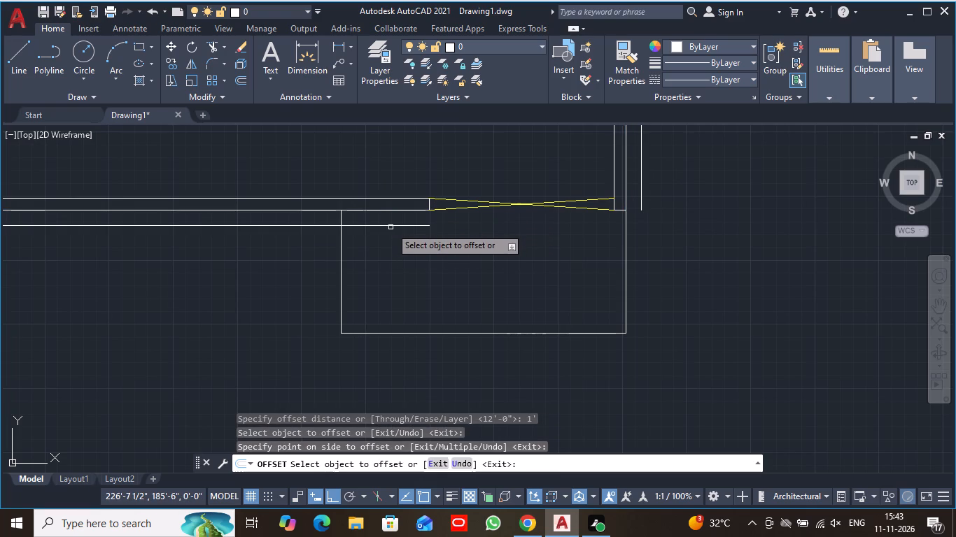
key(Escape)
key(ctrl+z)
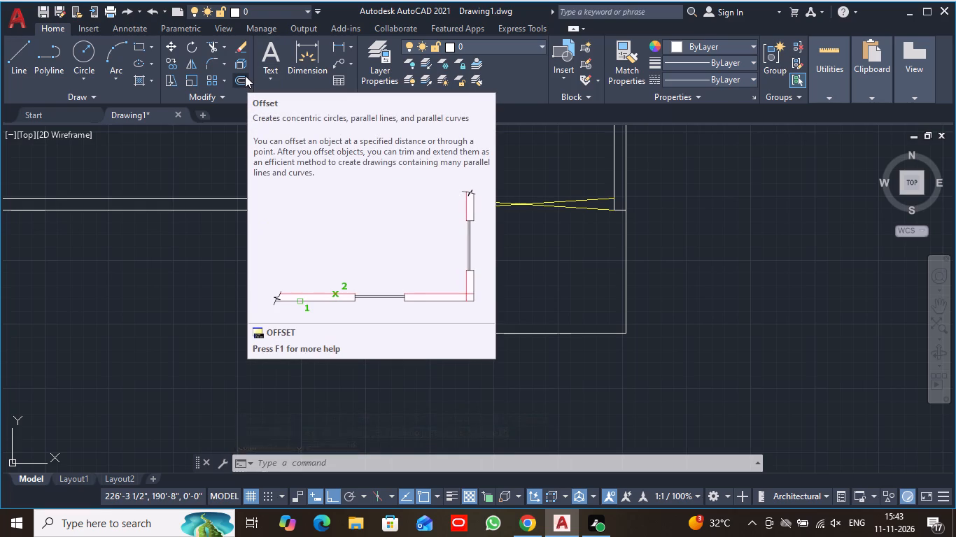
Offset the boundary wall's outer line outward five times in succession at 1.5' spacing.
click(245, 76)
key(1)
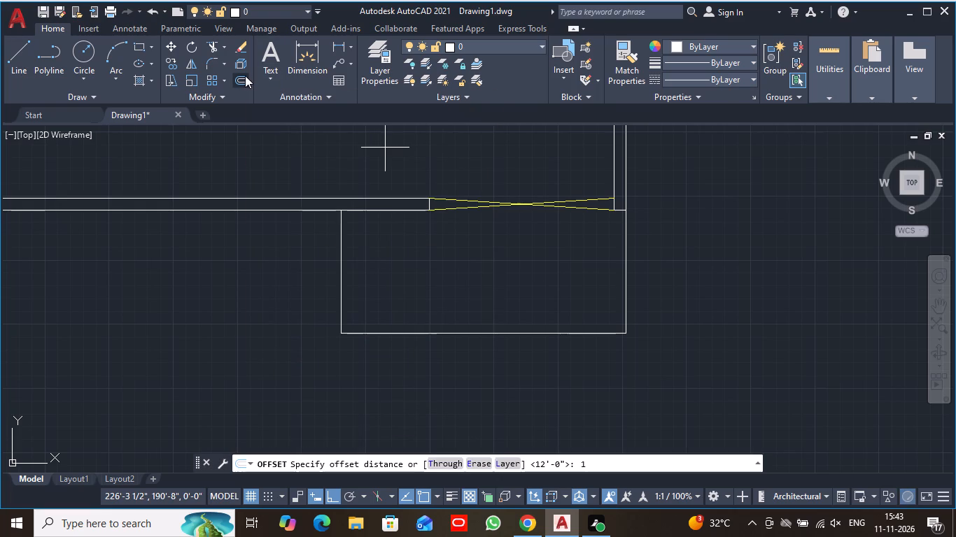
text(.5)
key(apostrophe)
key(Return)
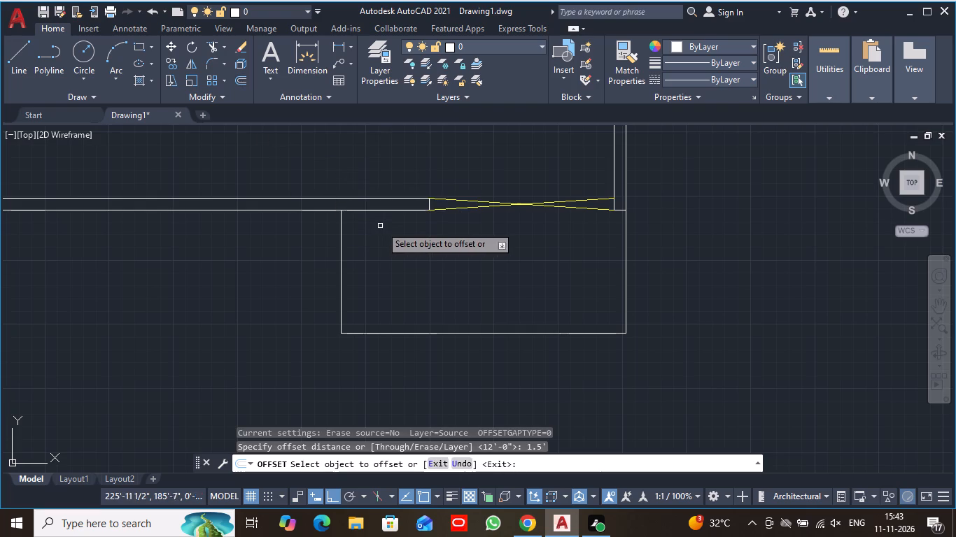
click(397, 210)
click(392, 237)
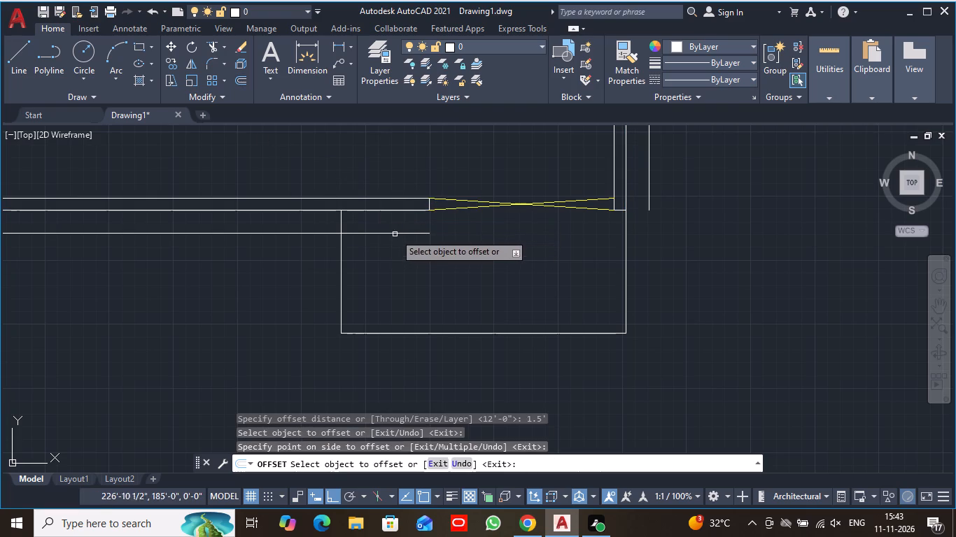
click(395, 233)
click(395, 267)
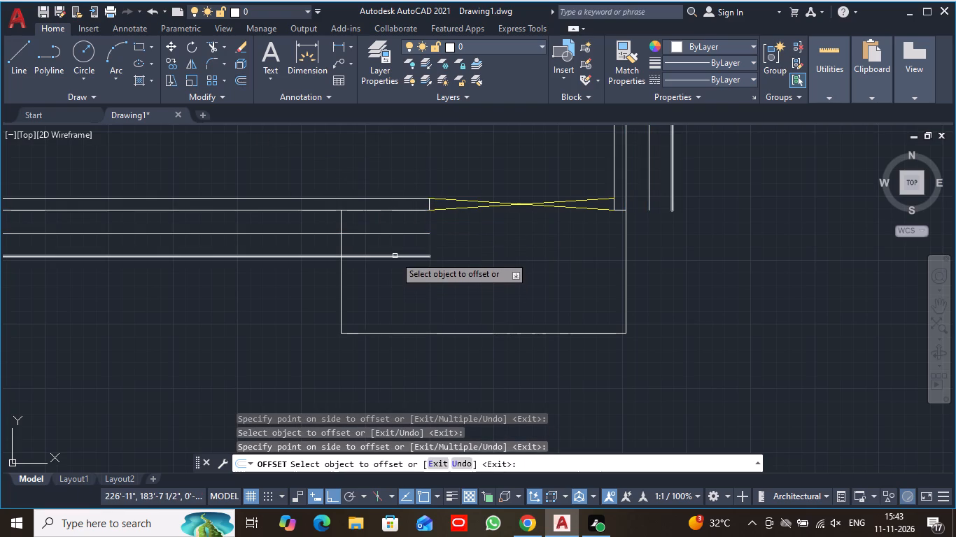
click(395, 256)
click(393, 278)
click(389, 280)
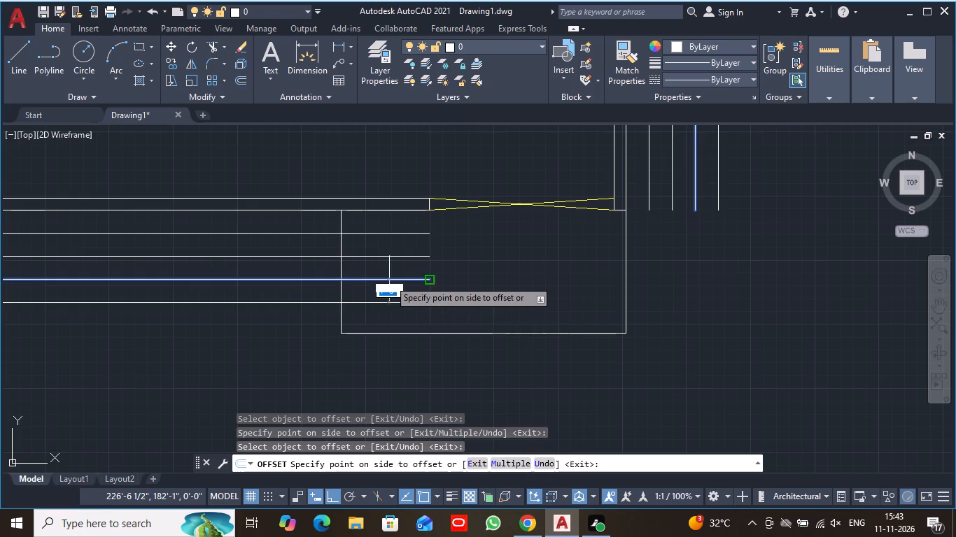
click(389, 306)
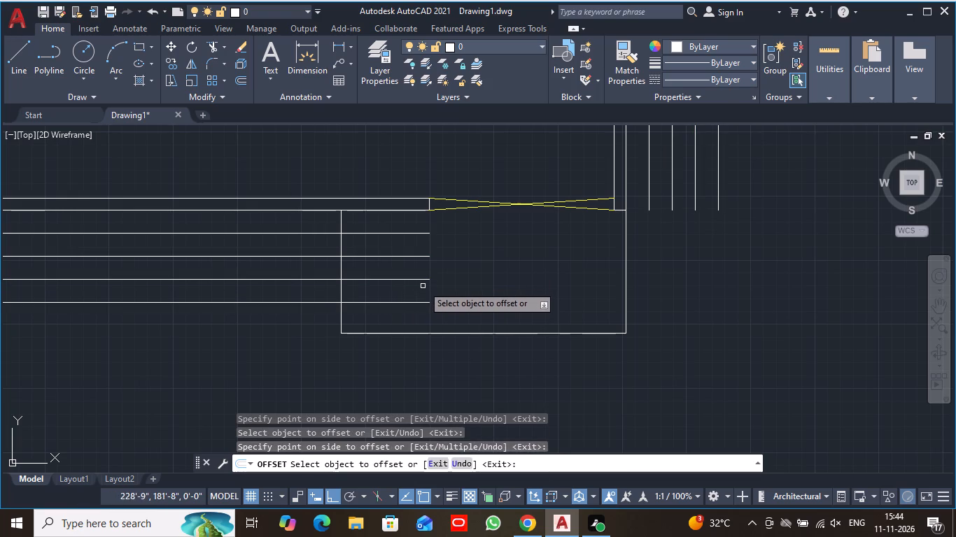
click(393, 303)
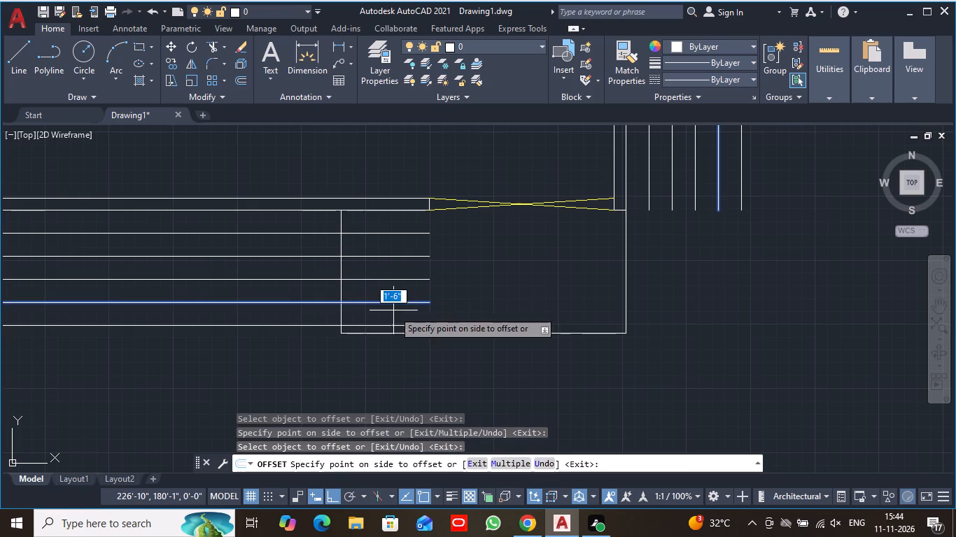
click(393, 310)
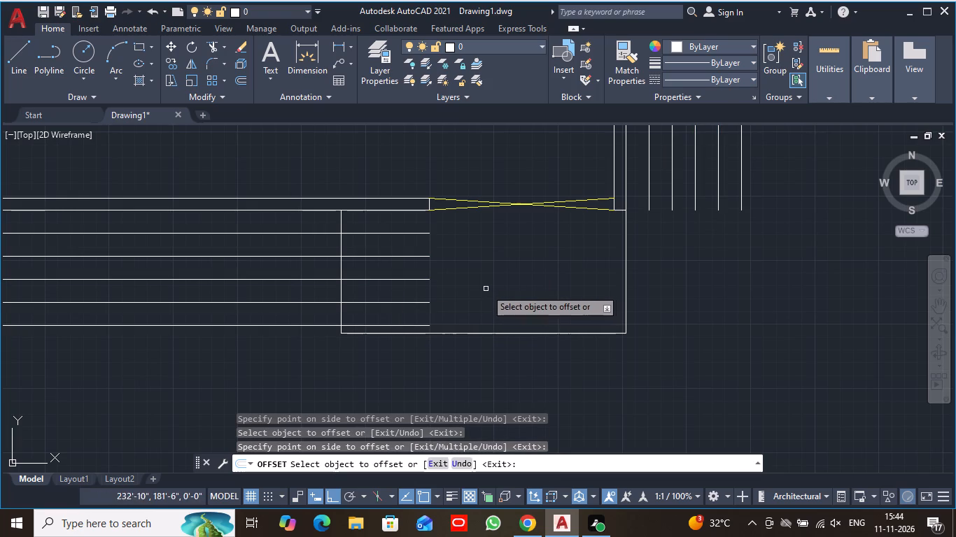
key(Escape)
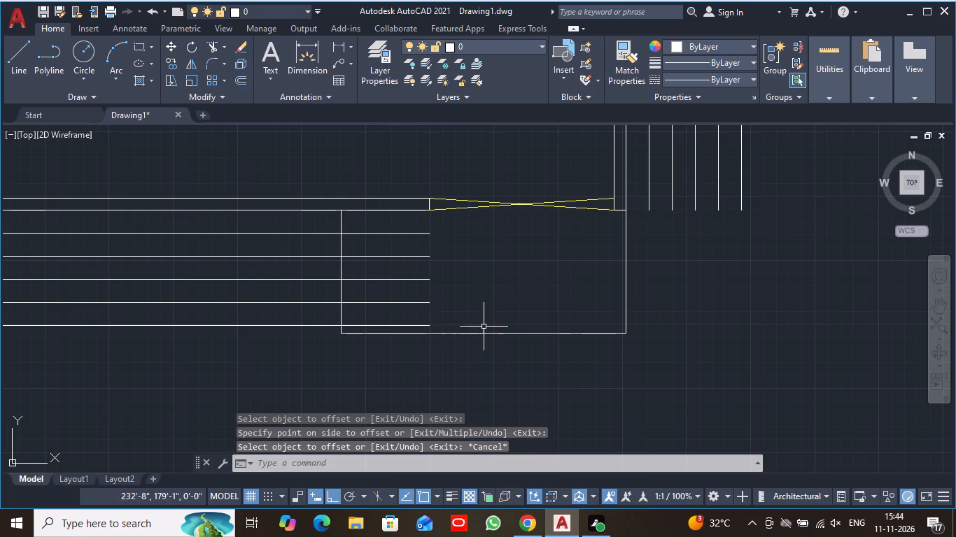
Stretch the south line of the outline outside the gate about 6" north onto the outermost offset line.
click(481, 334)
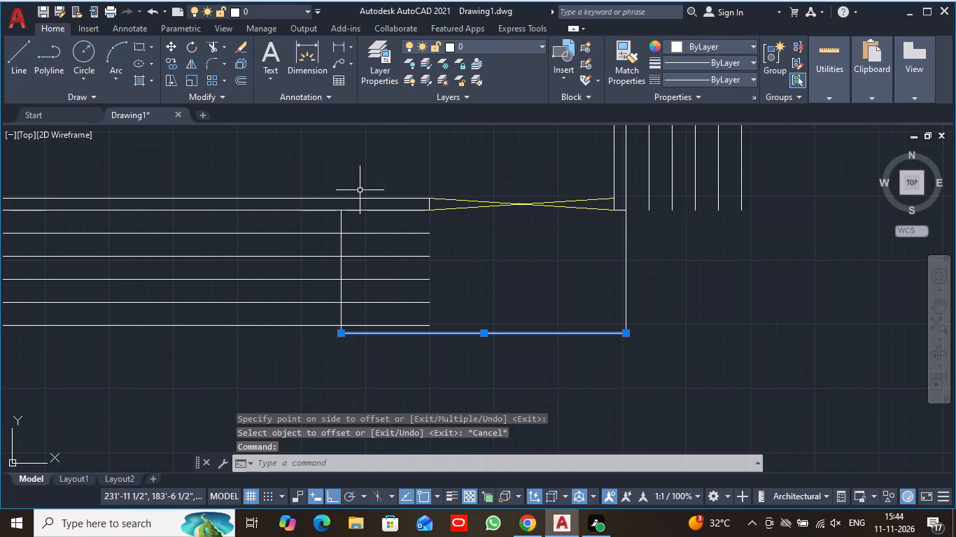
click(171, 81)
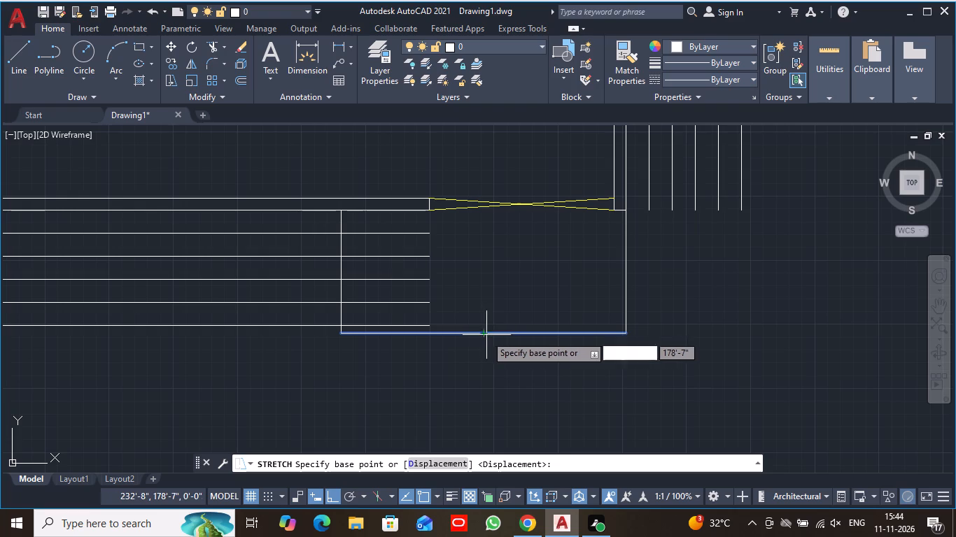
scroll(483, 335, up, 2)
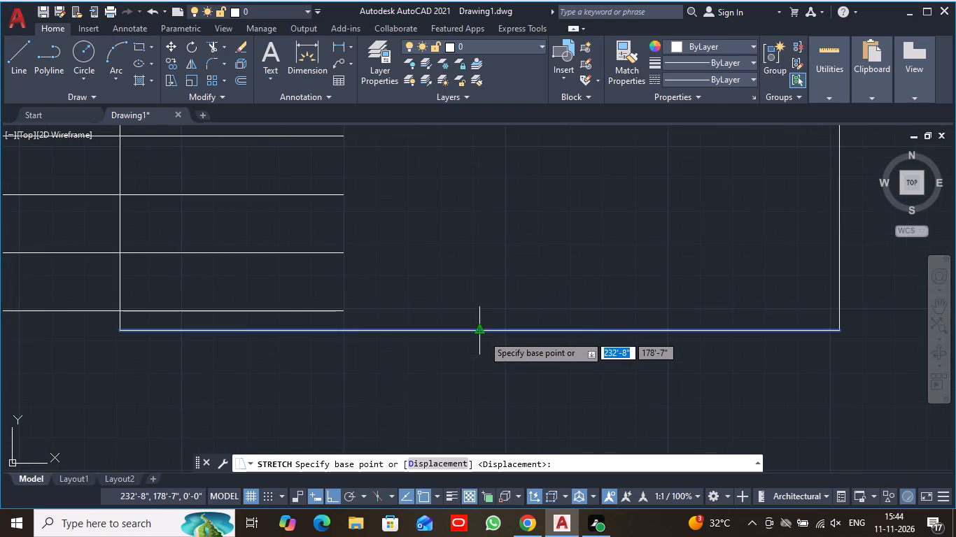
click(483, 335)
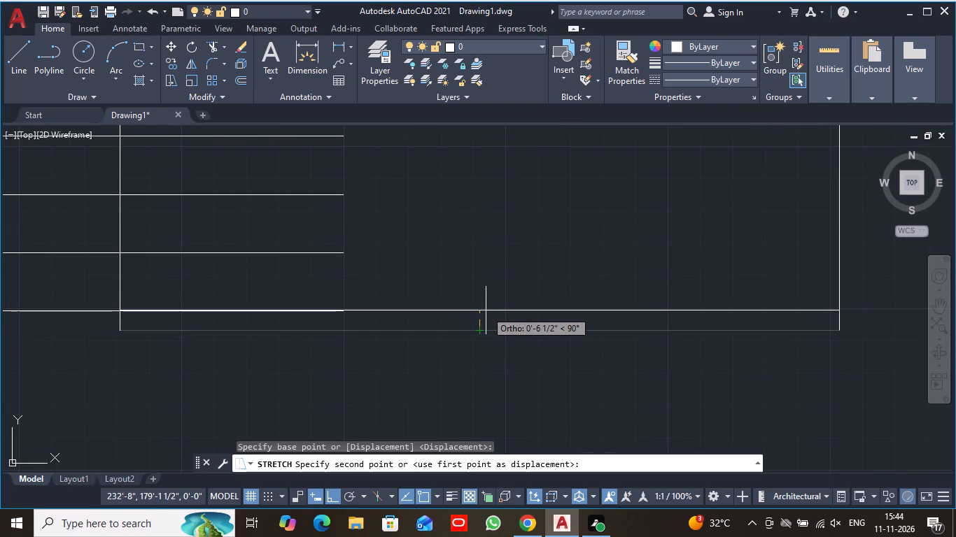
scroll(486, 313, up, 3)
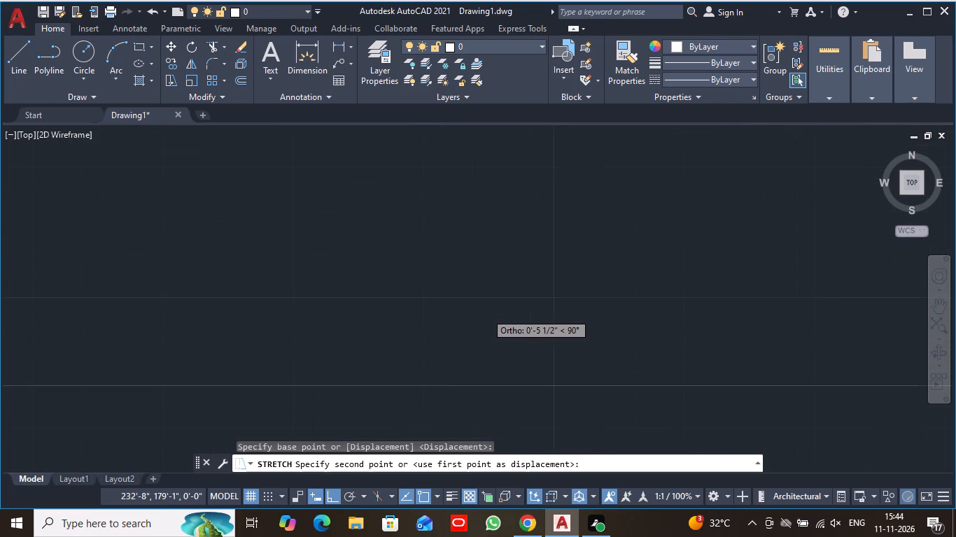
middle_drag(486, 313, 685, 279)
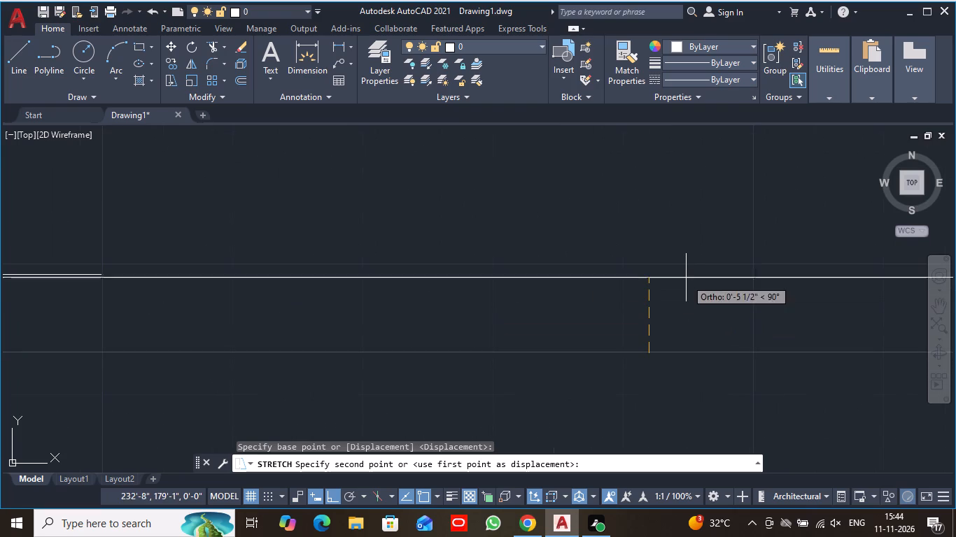
click(684, 275)
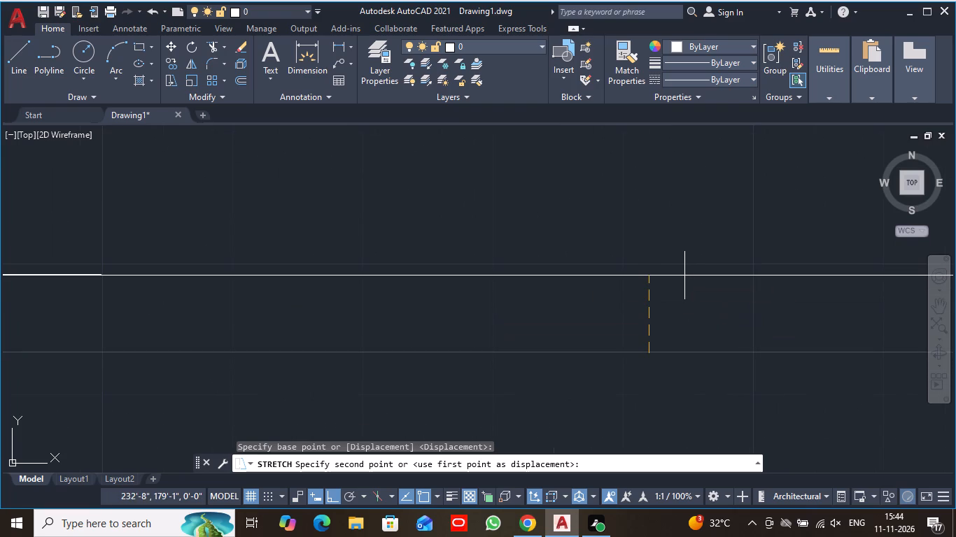
scroll(662, 387, down, 3)
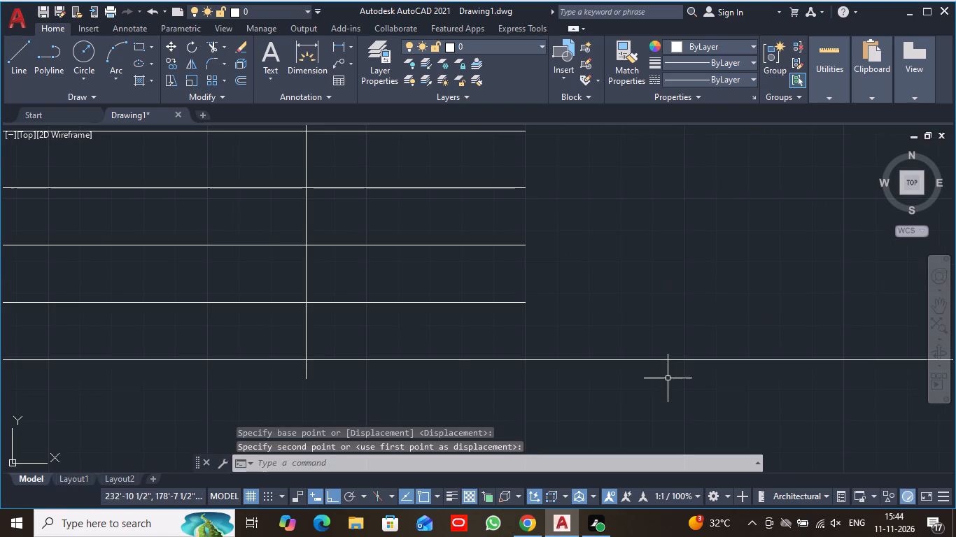
Trim the offset lines west of the outline's west side, and trim that side's overhang below the south line.
scroll(673, 344, down, 1)
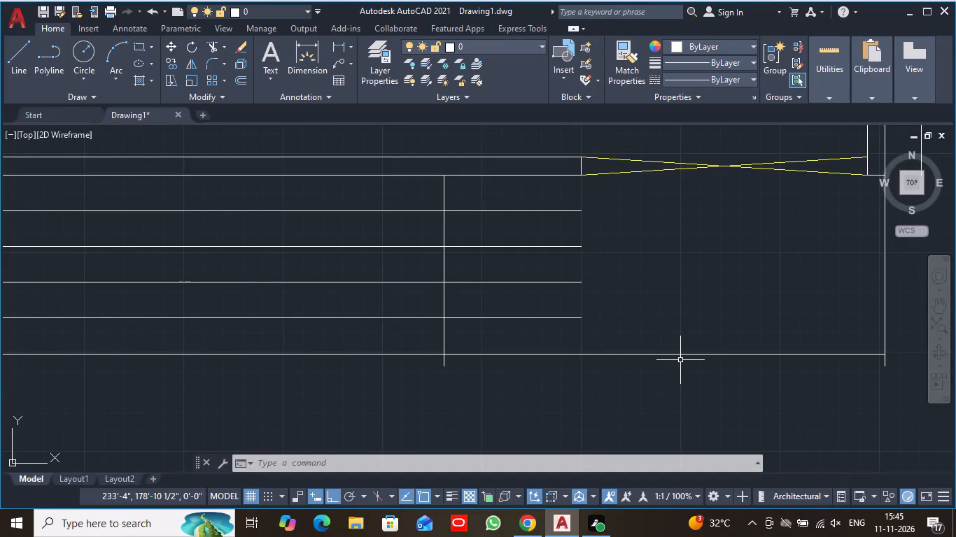
text(tr)
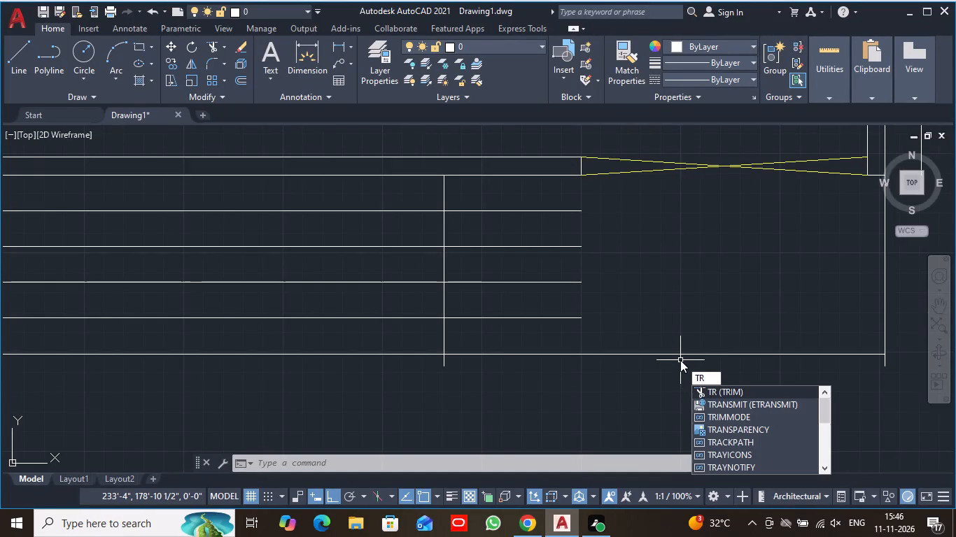
text(im)
key(space)
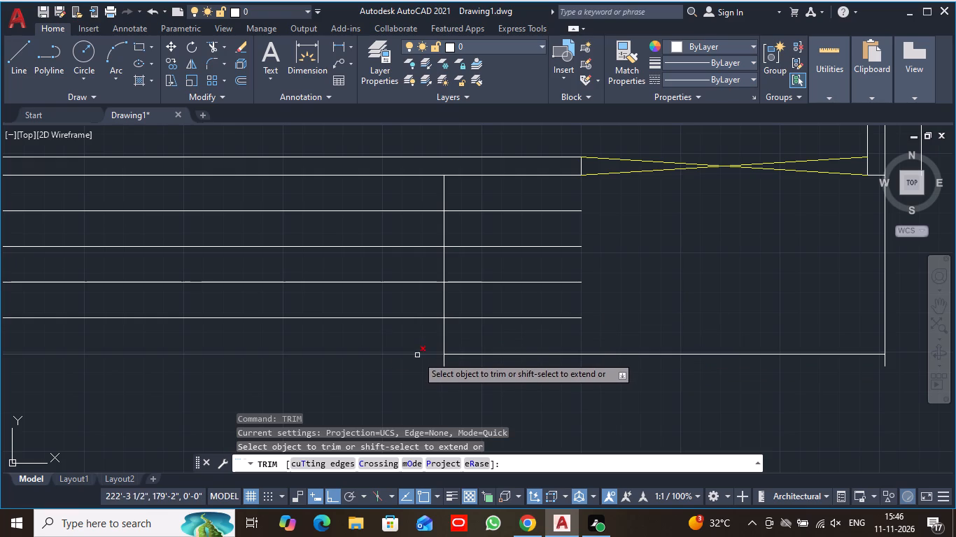
drag(394, 369, 389, 206)
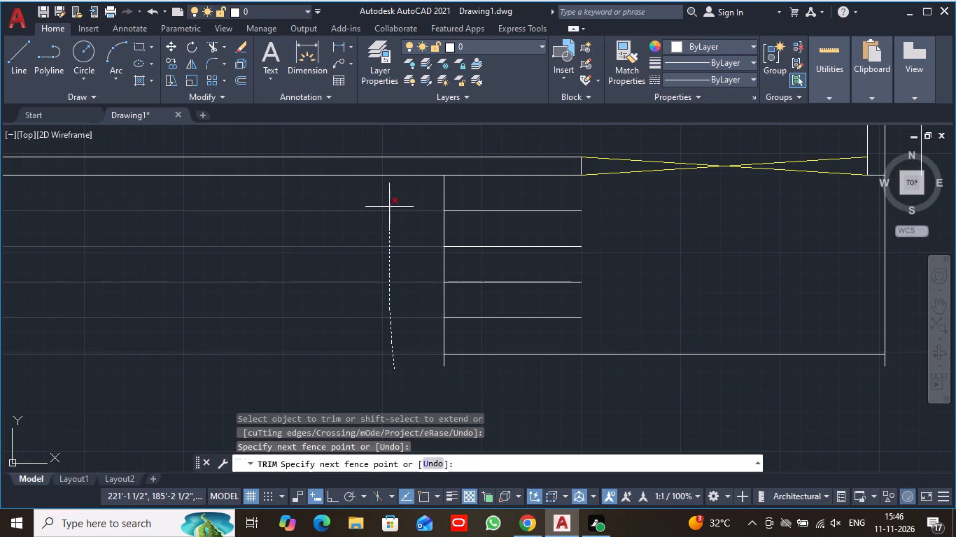
drag(389, 206, 390, 204)
scroll(442, 394, up, 3)
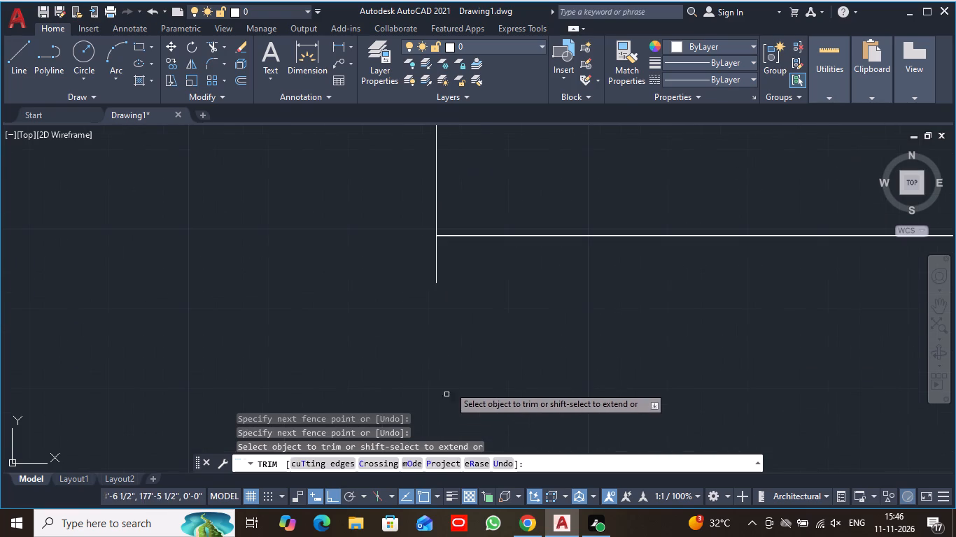
click(435, 249)
scroll(397, 303, down, 3)
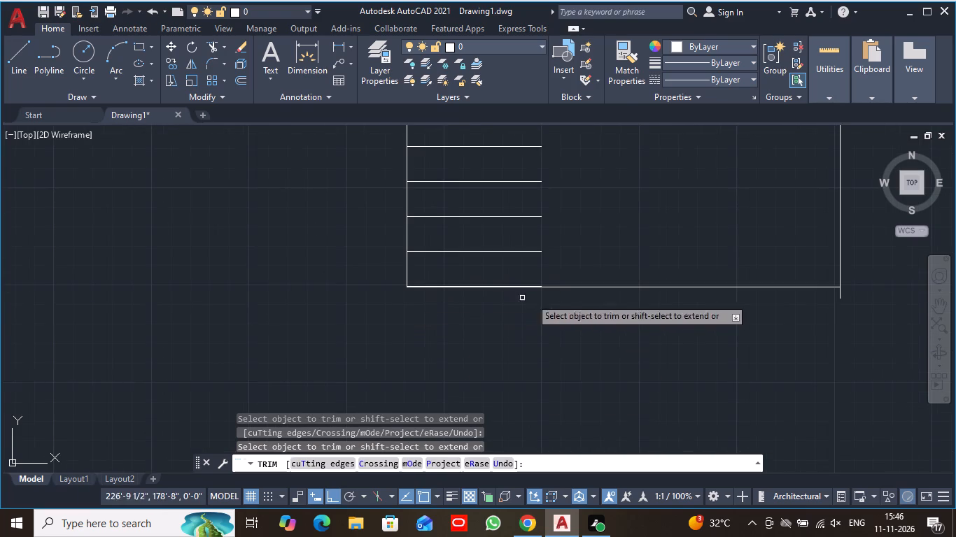
scroll(621, 214, down, 1)
middle_drag(621, 213, 576, 245)
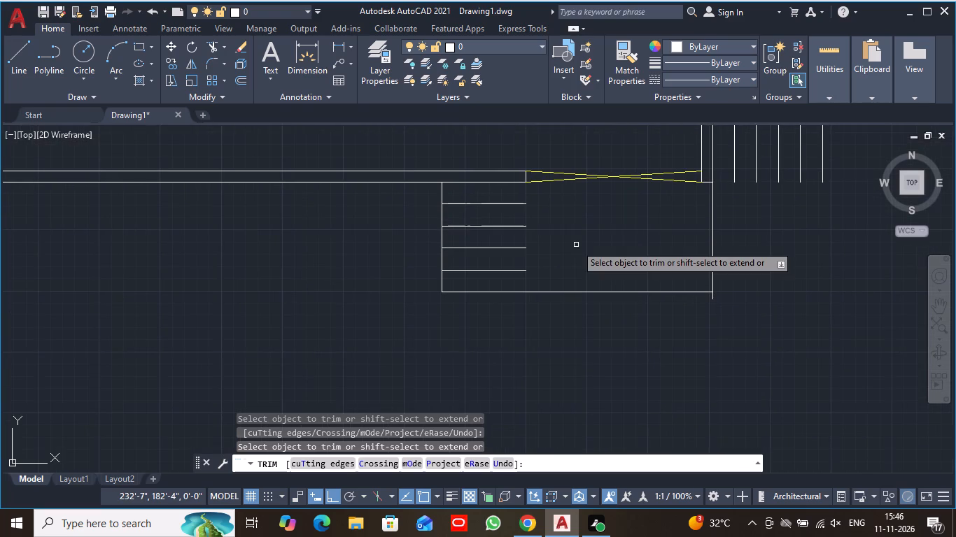
key(Escape)
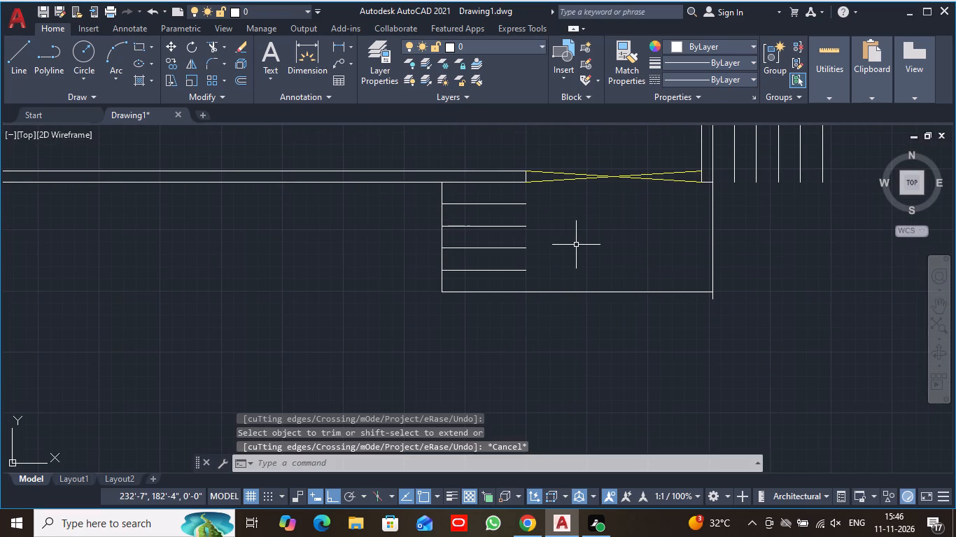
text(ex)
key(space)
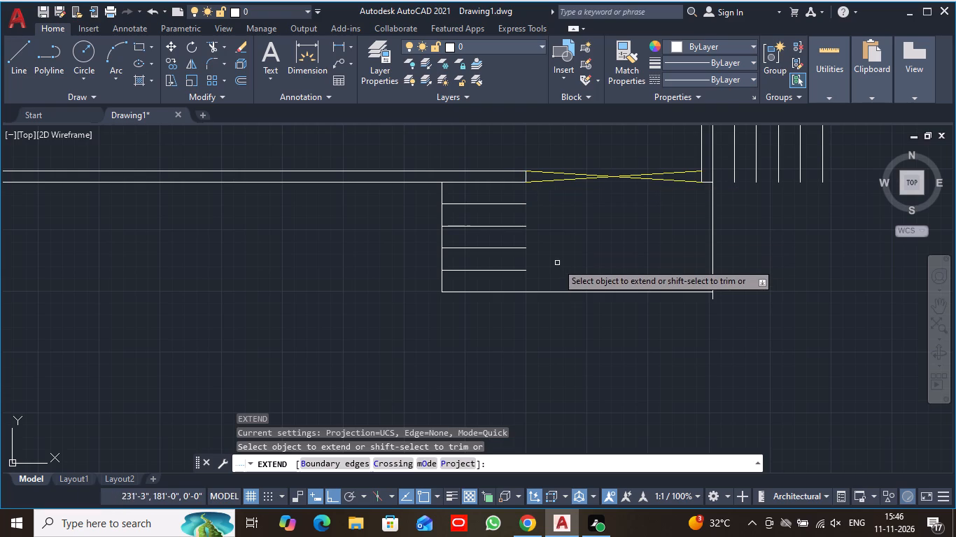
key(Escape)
Draw a 7'-6" line from the gate's west end on the wall's outer line south to the outline's south line.
key(l)
key(space)
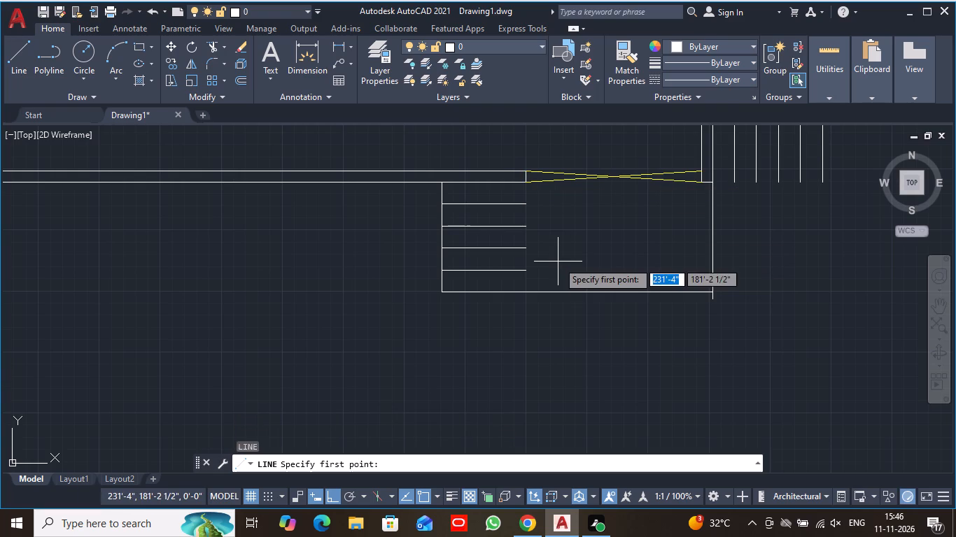
scroll(547, 253, up, 2)
middle_drag(549, 222, 548, 290)
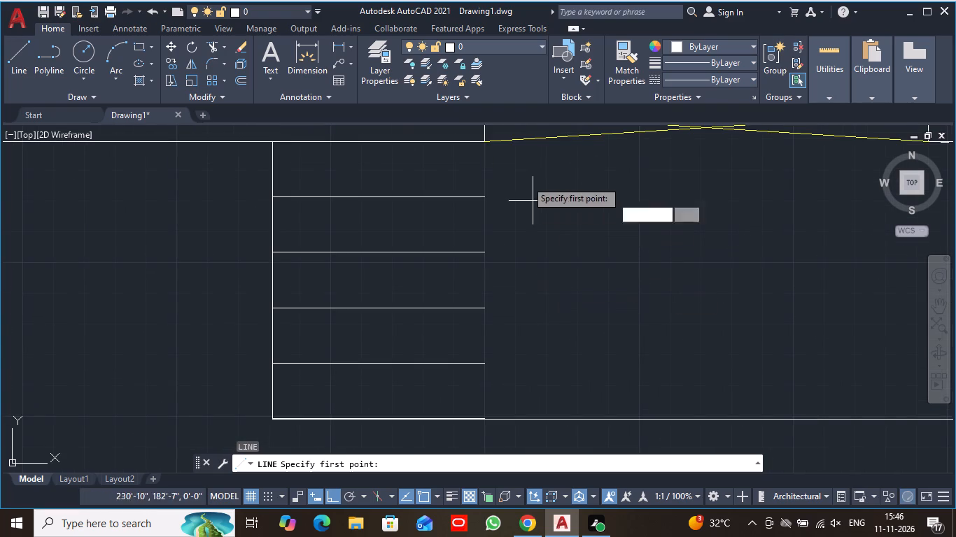
click(484, 139)
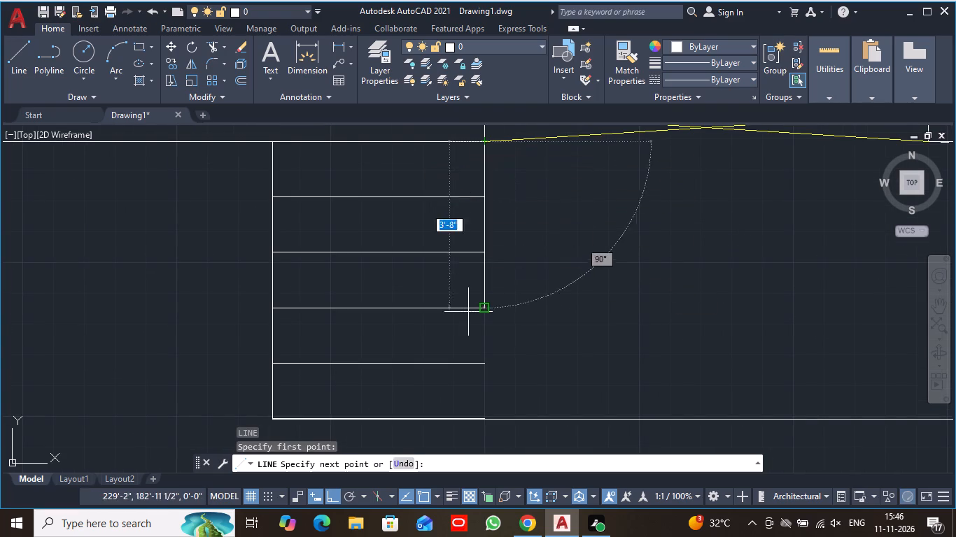
click(487, 419)
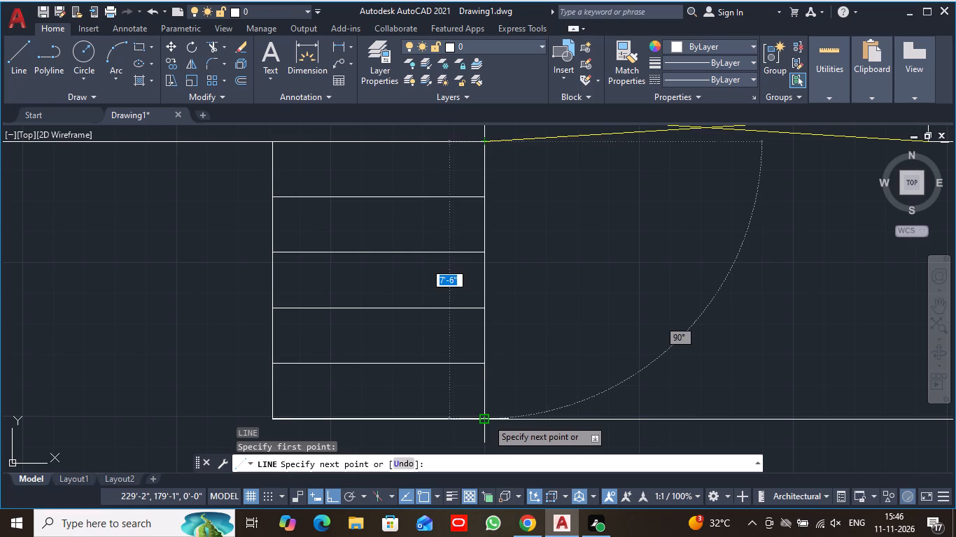
key(Escape)
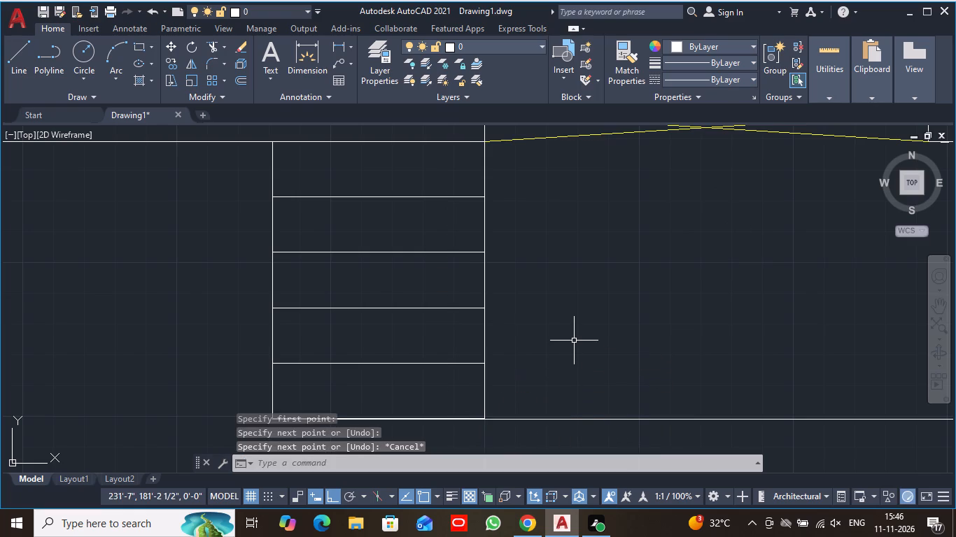
Trim the overhang of the outline's east side below its south line.
scroll(574, 341, down, 4)
scroll(657, 368, up, 3)
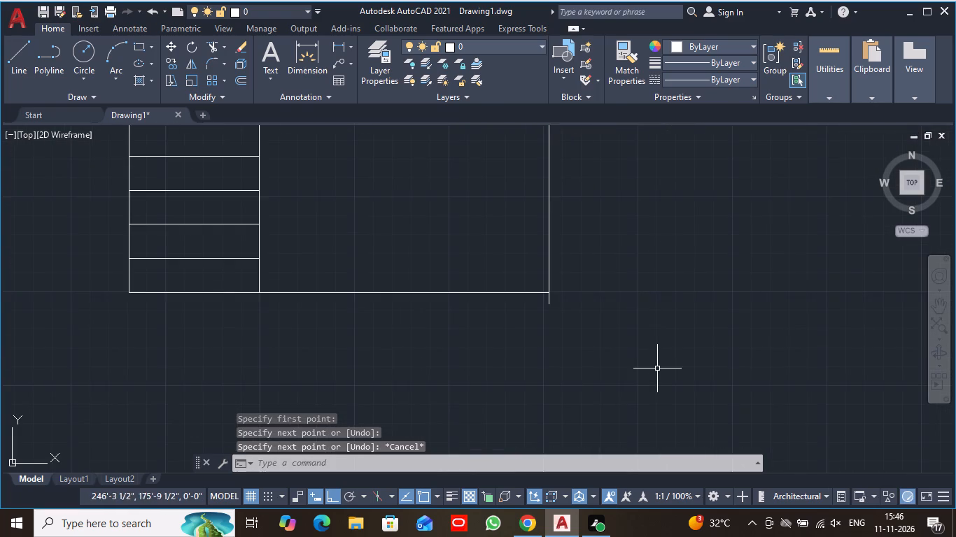
middle_drag(636, 253, 639, 422)
scroll(639, 422, up, 1)
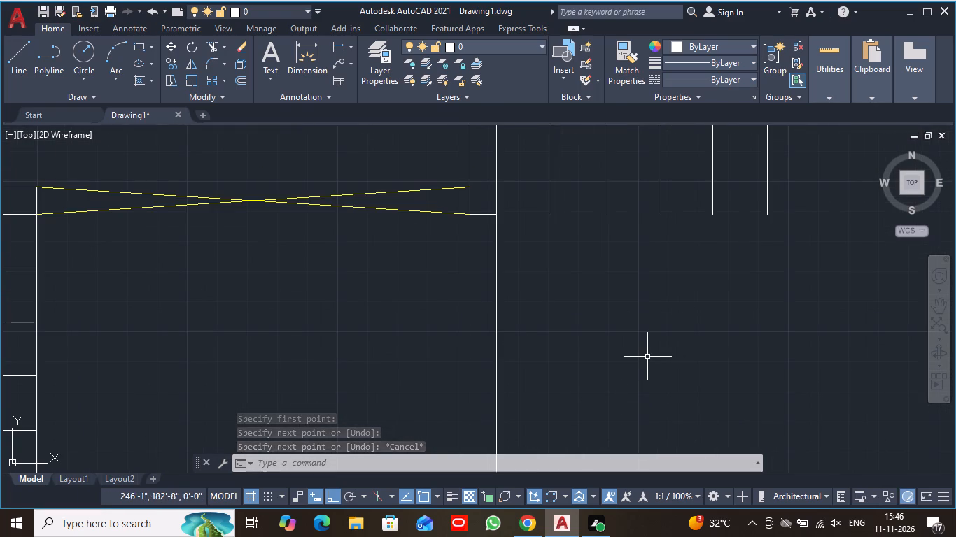
text(tr)
key(space)
middle_drag(591, 364, 617, 201)
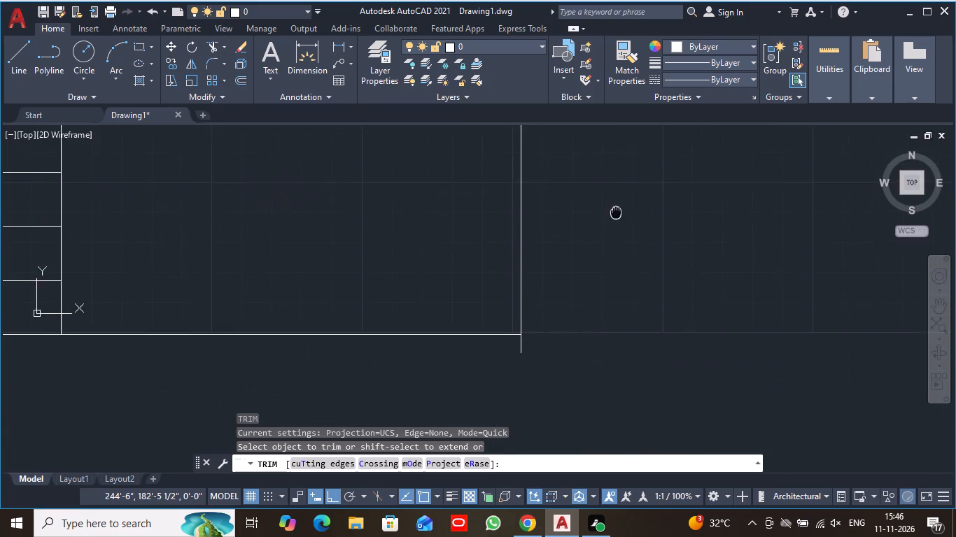
middle_drag(617, 201, 619, 196)
click(524, 331)
scroll(564, 304, down, 1)
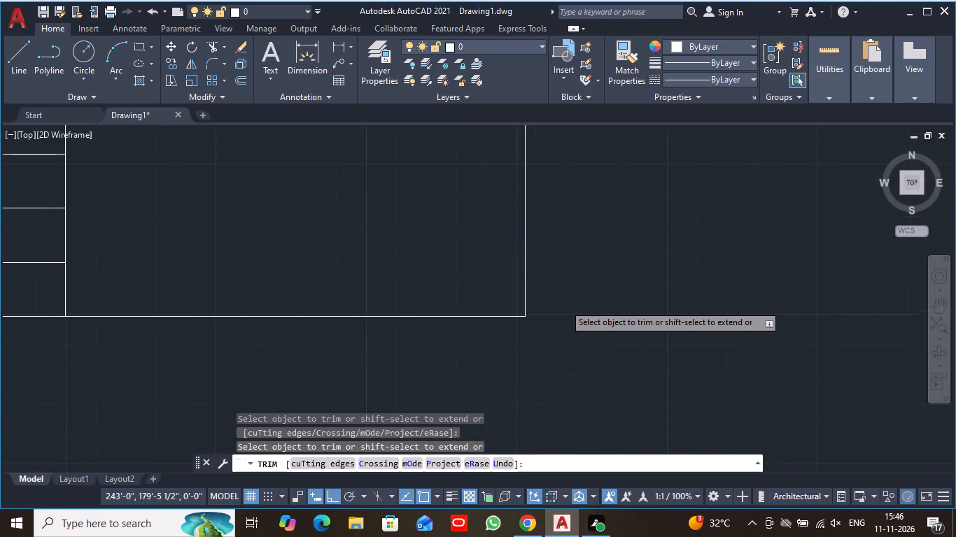
key(Escape)
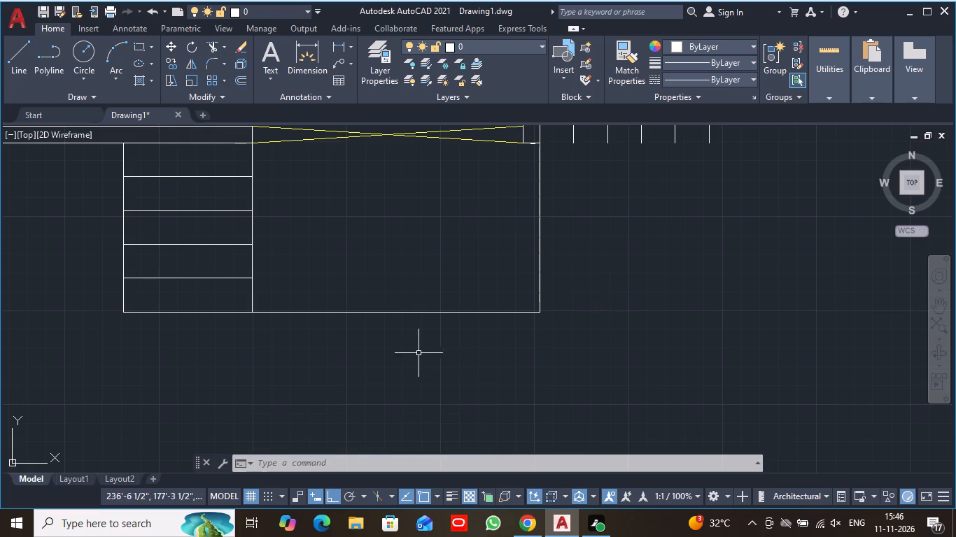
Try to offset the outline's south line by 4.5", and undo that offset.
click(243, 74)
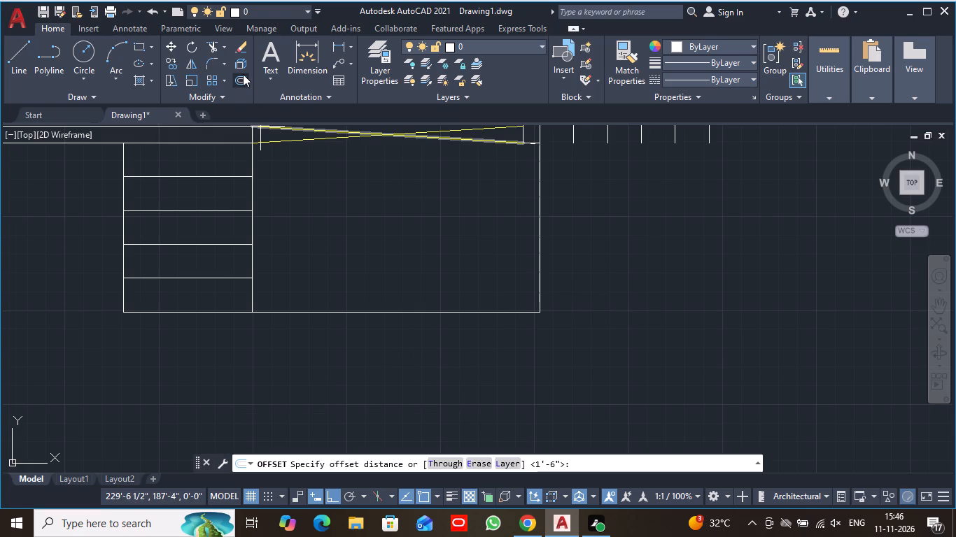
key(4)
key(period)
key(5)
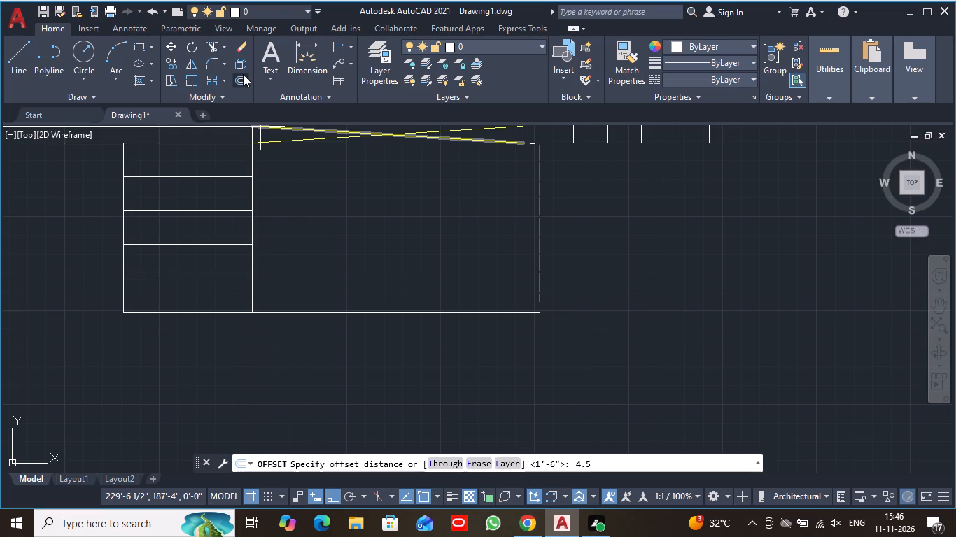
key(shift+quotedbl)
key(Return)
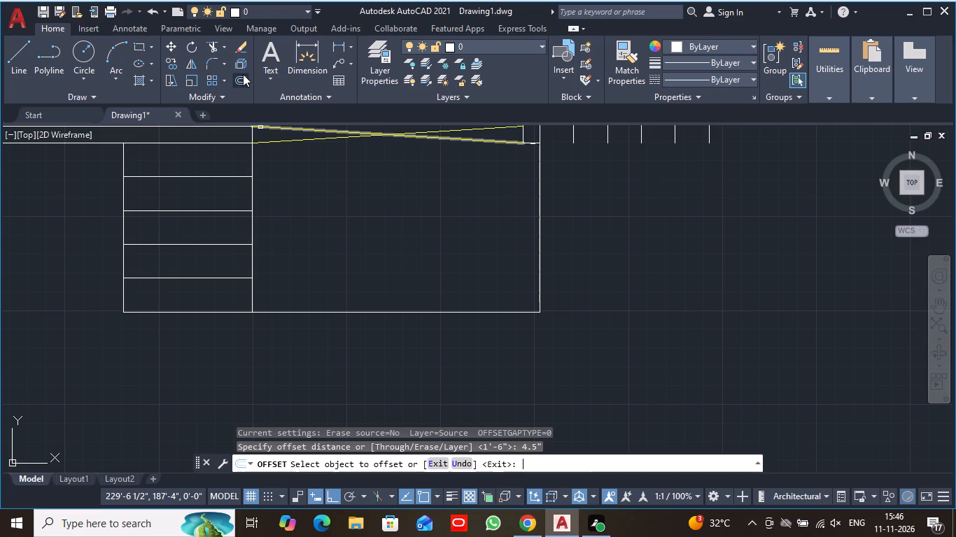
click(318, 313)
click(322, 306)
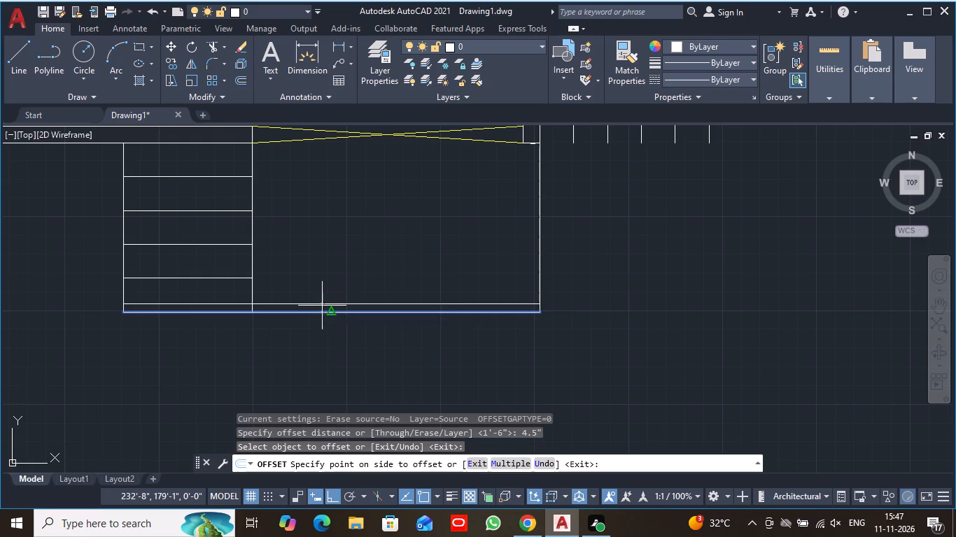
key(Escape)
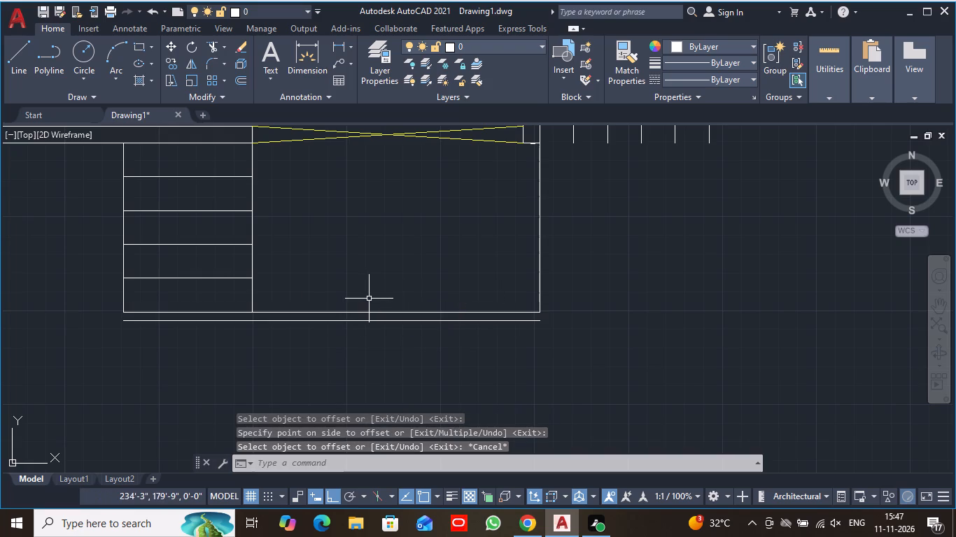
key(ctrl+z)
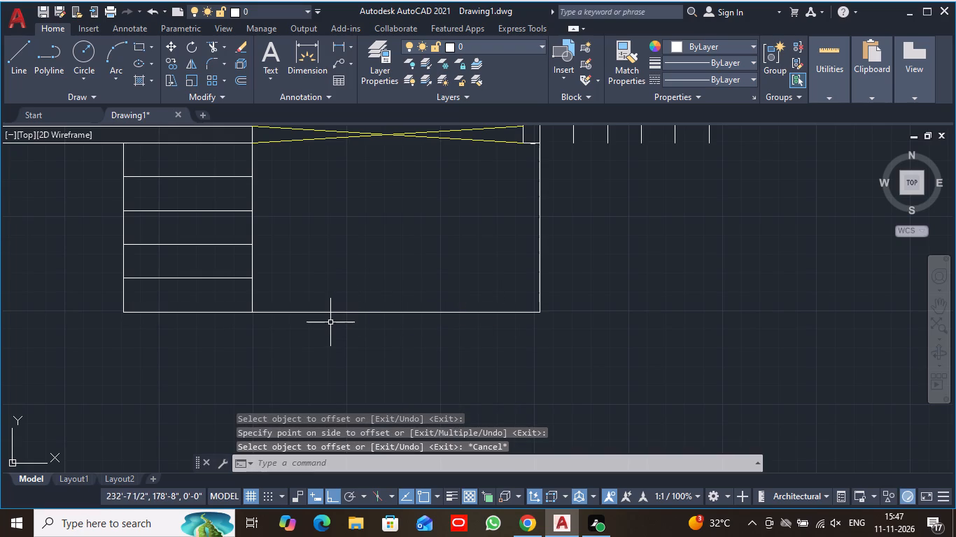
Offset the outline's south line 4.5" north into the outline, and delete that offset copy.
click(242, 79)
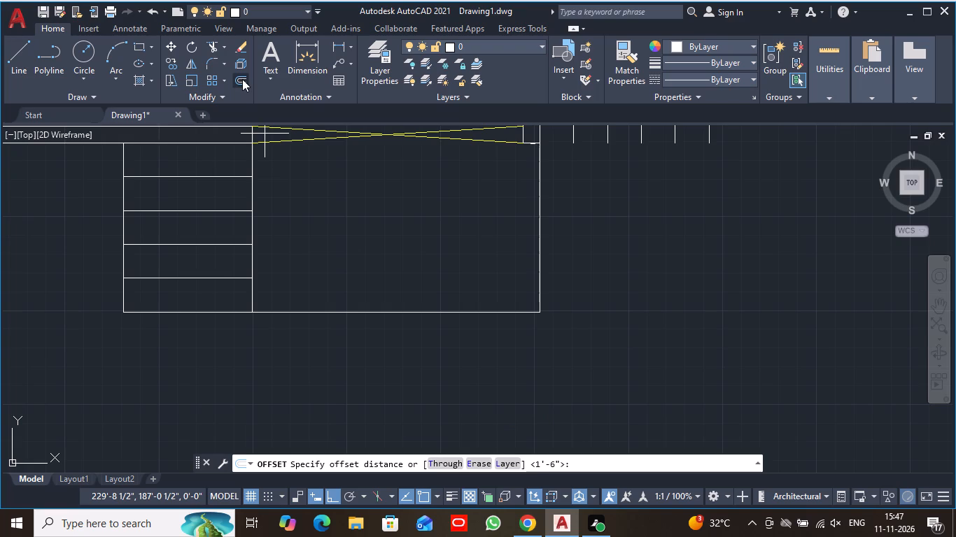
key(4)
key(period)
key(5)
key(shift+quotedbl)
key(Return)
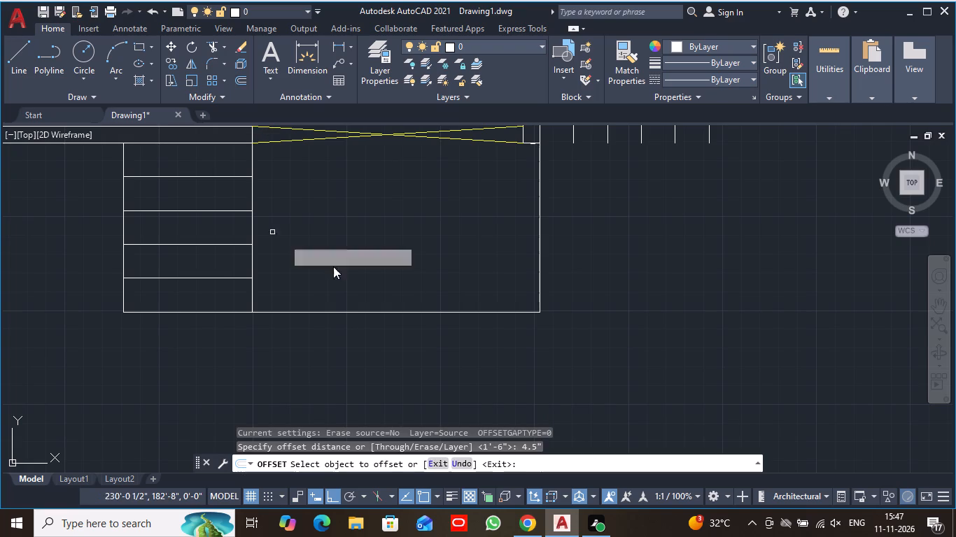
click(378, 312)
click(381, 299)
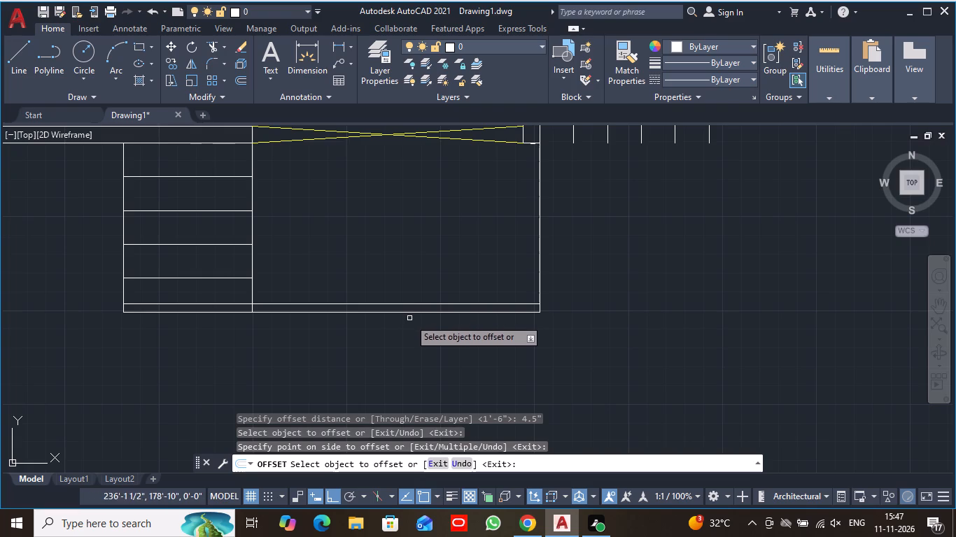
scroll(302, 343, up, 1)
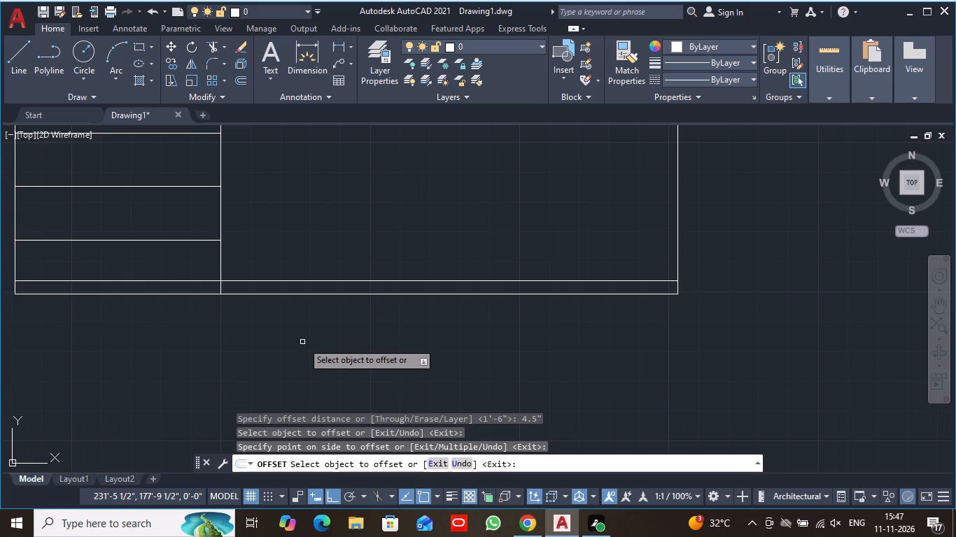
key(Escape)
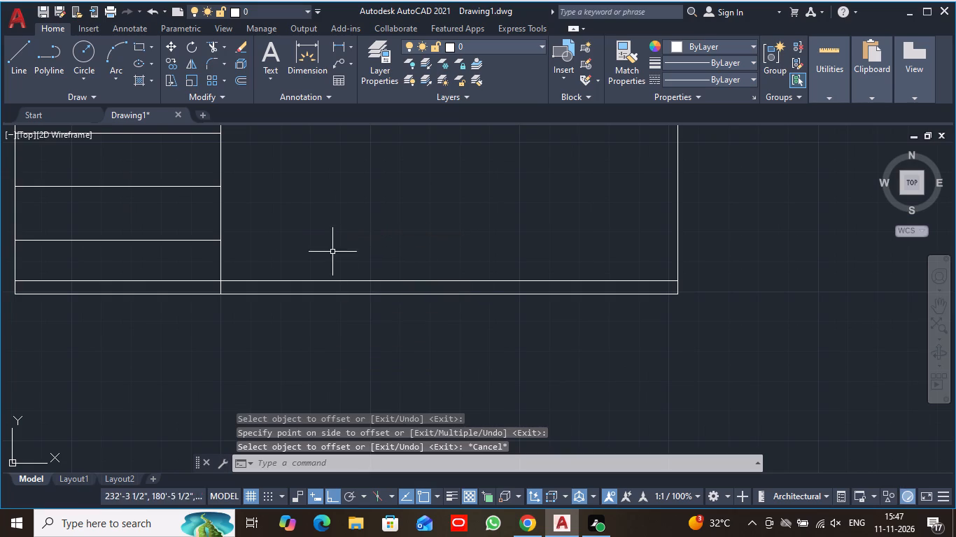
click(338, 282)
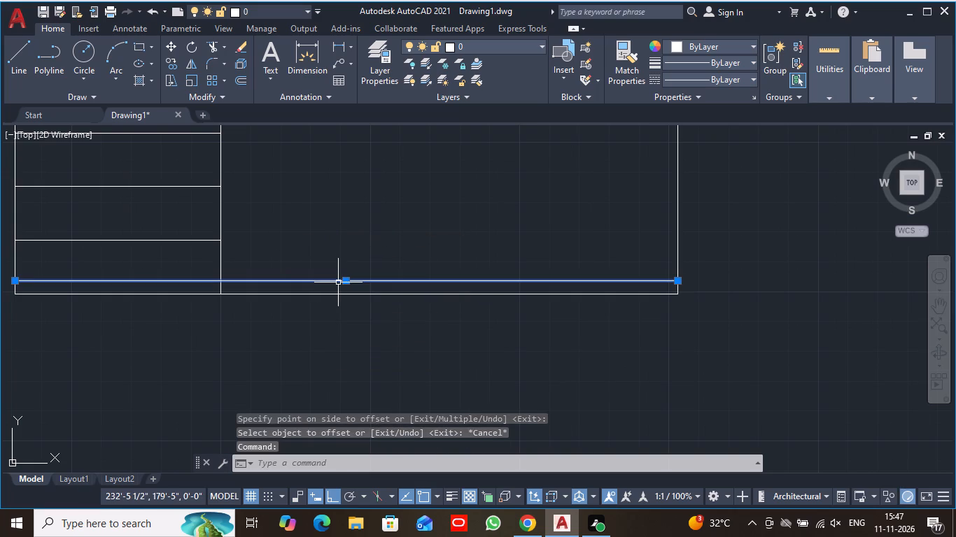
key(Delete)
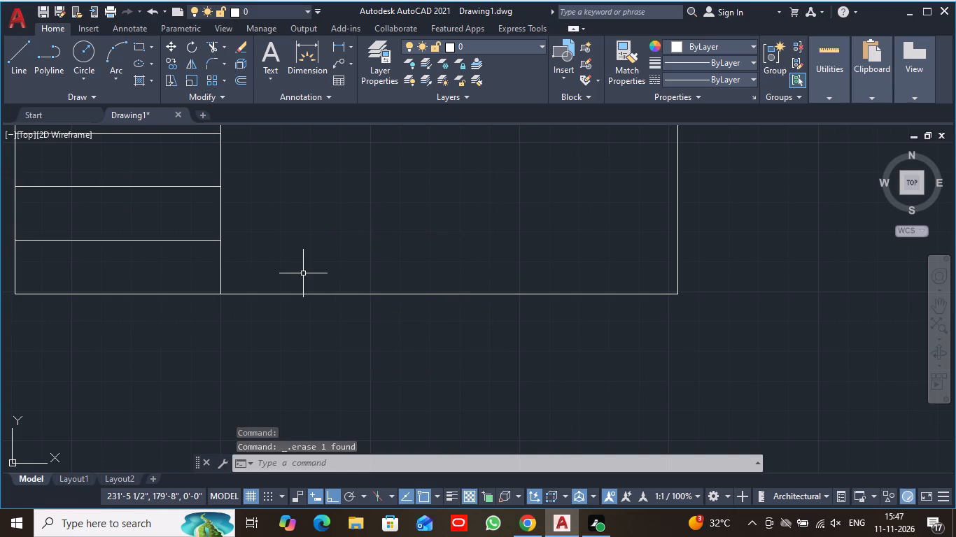
Offset the outline's south line 3" north into the outline.
click(239, 81)
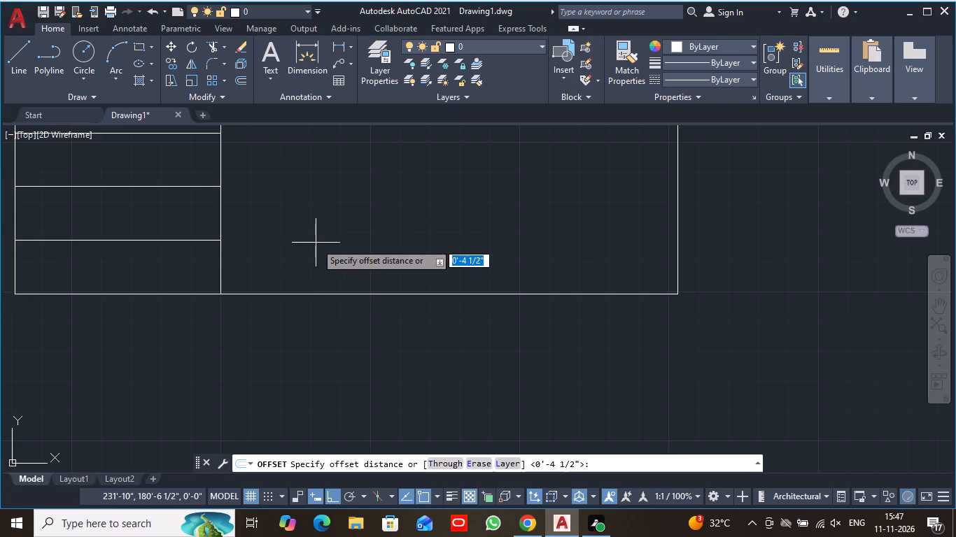
key(3)
key(shift+quotedbl)
key(Return)
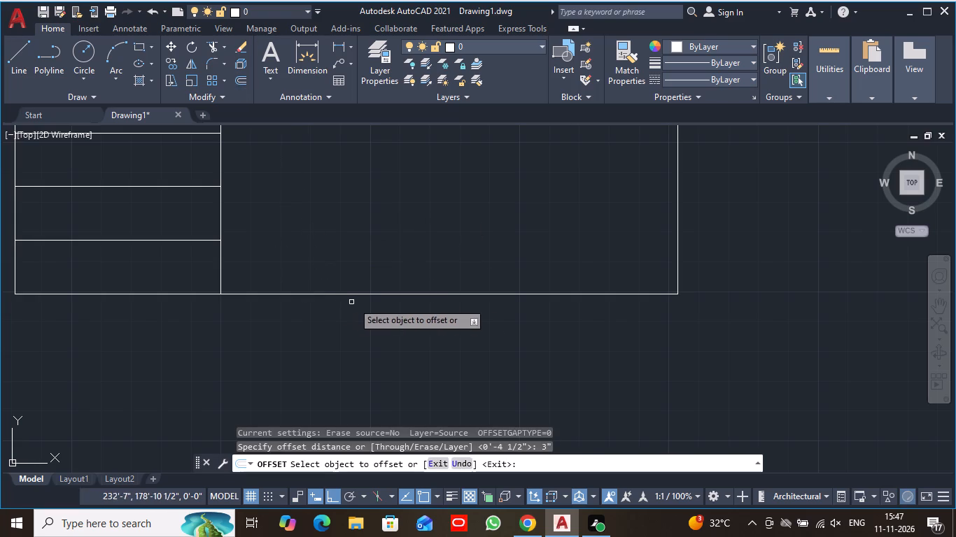
click(375, 295)
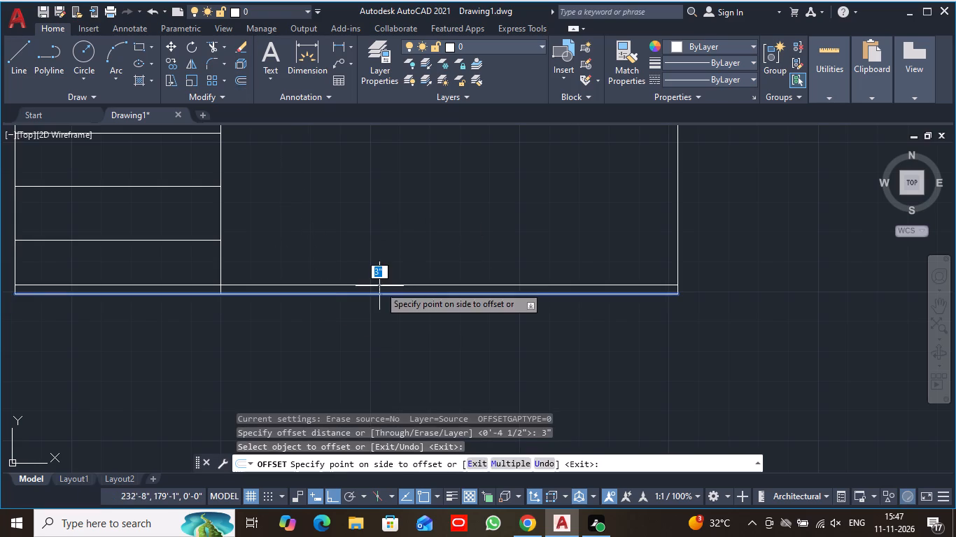
click(380, 284)
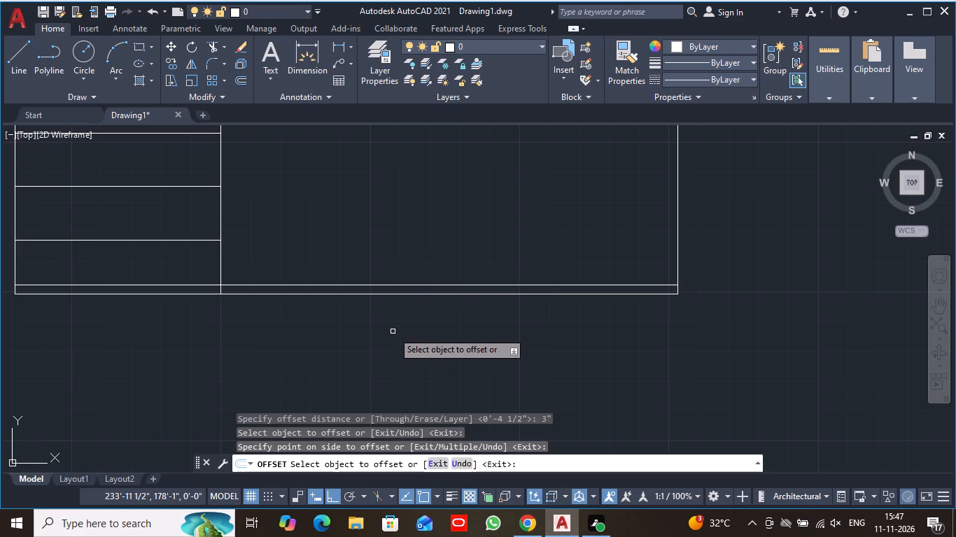
key(Escape)
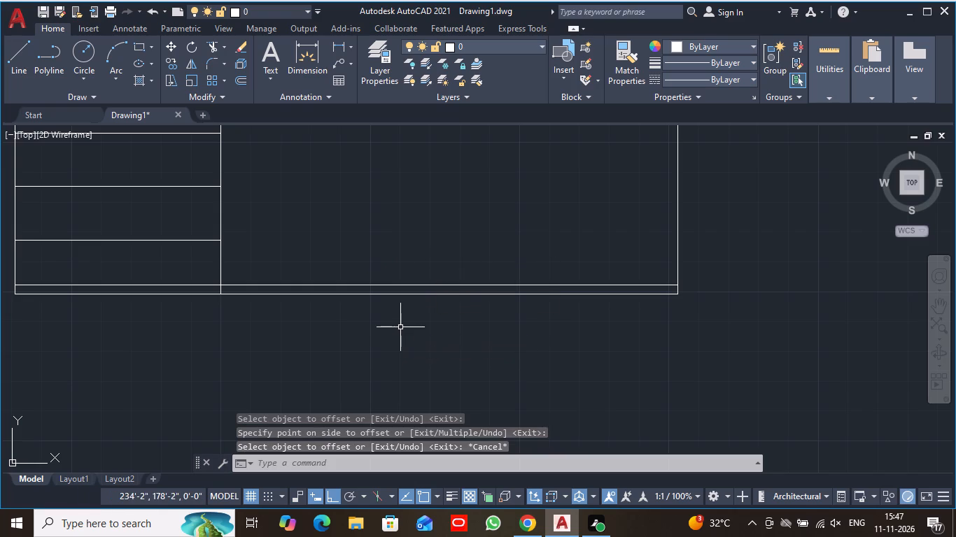
Trim the 3" offset line west of the line running south from the gate's west end.
key(t)
key(r)
key(space)
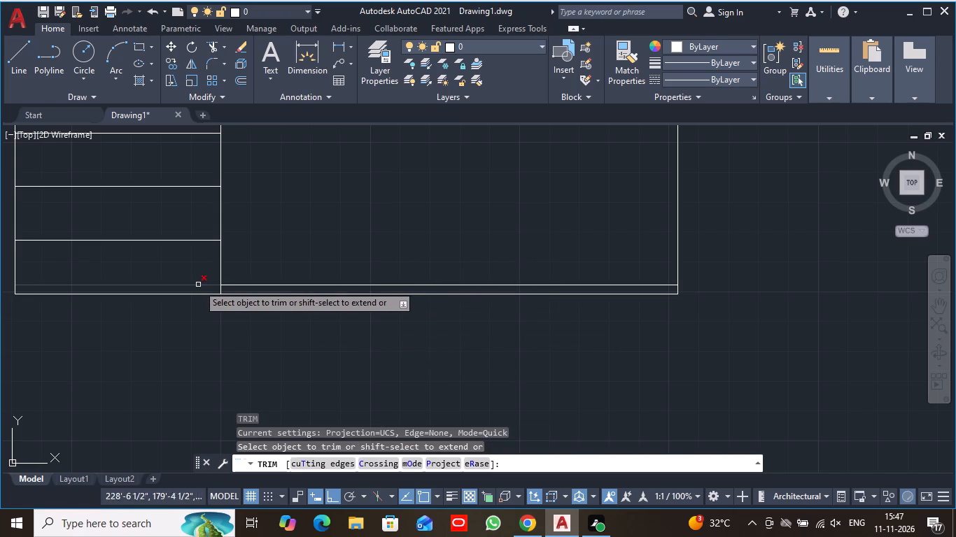
click(199, 286)
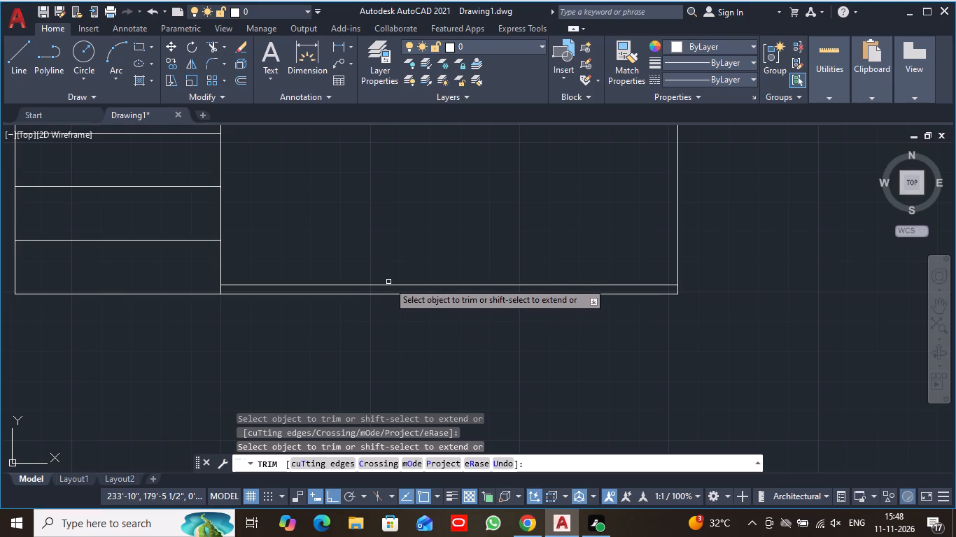
key(Escape)
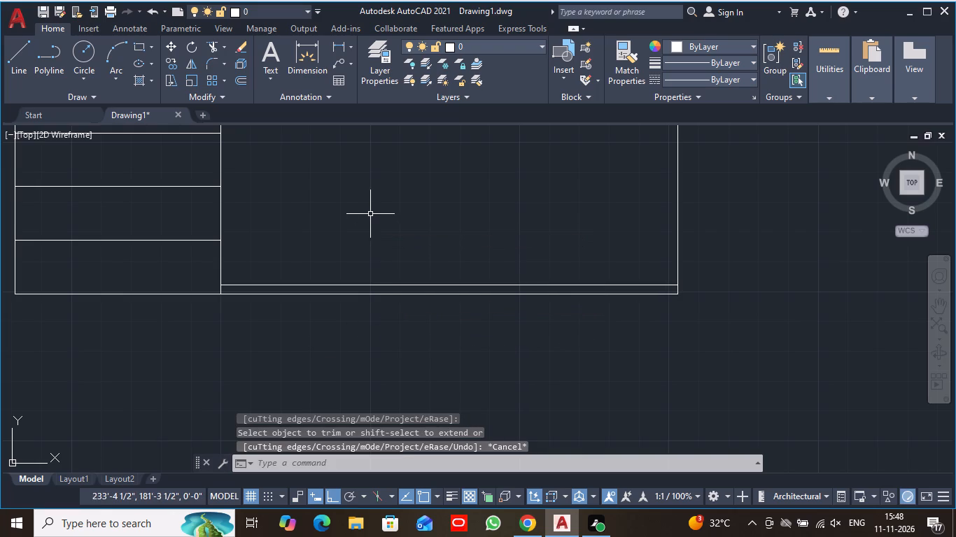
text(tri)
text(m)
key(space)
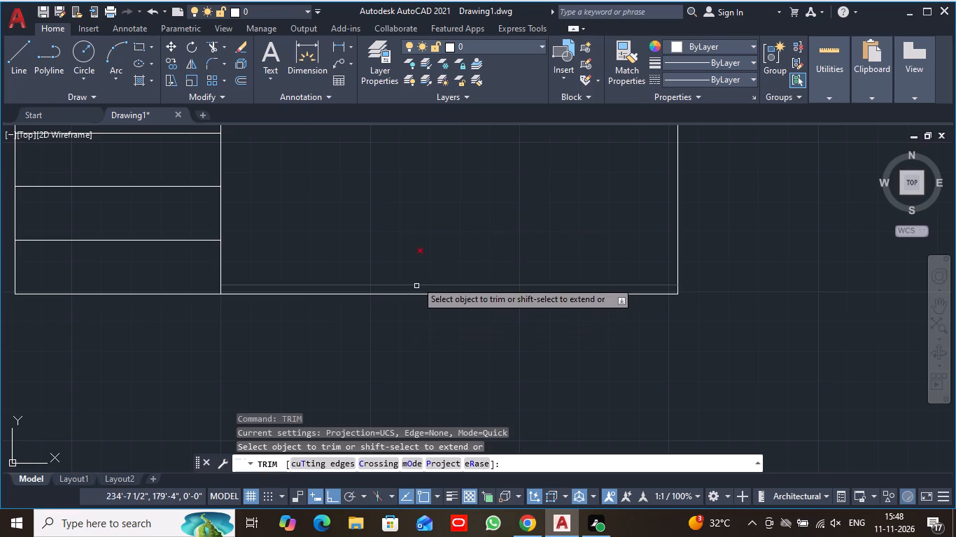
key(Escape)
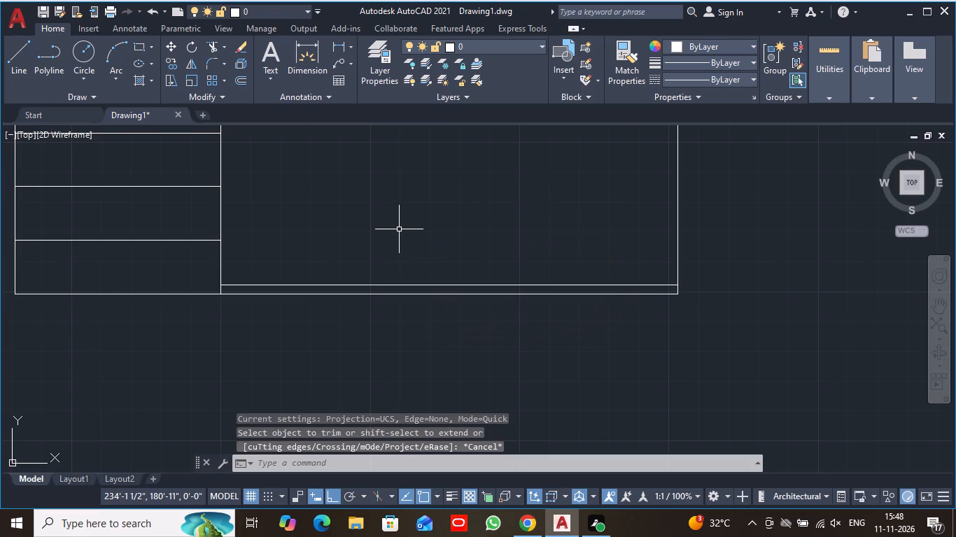
Offset the 3" line along the outline's south edge 2" north four times in succession, each copy from the previous one.
click(244, 78)
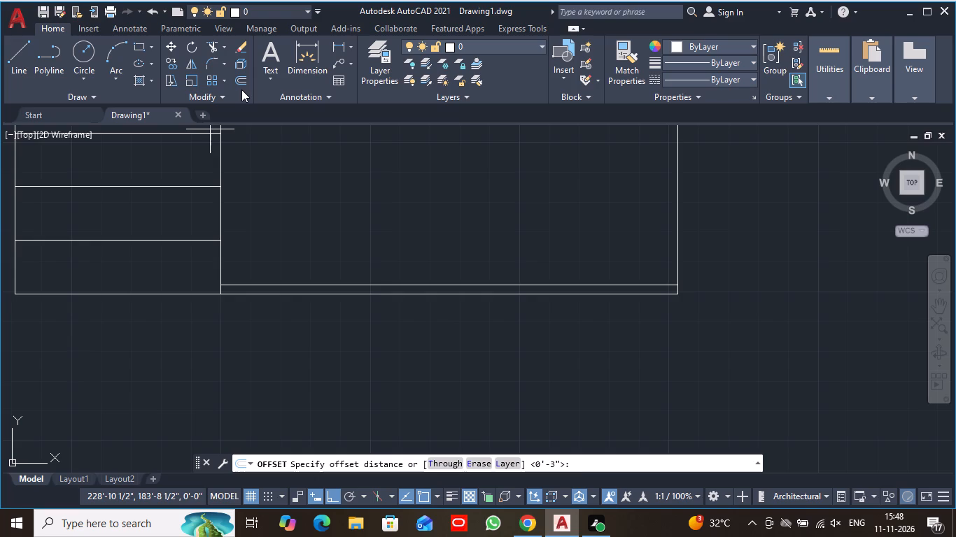
key(2)
key(shift+quotedbl)
key(Return)
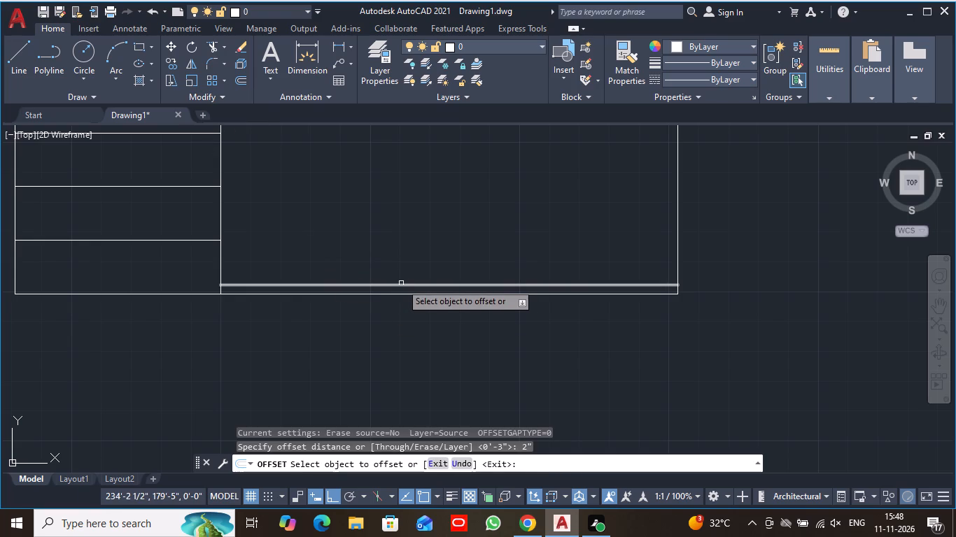
click(402, 285)
click(408, 278)
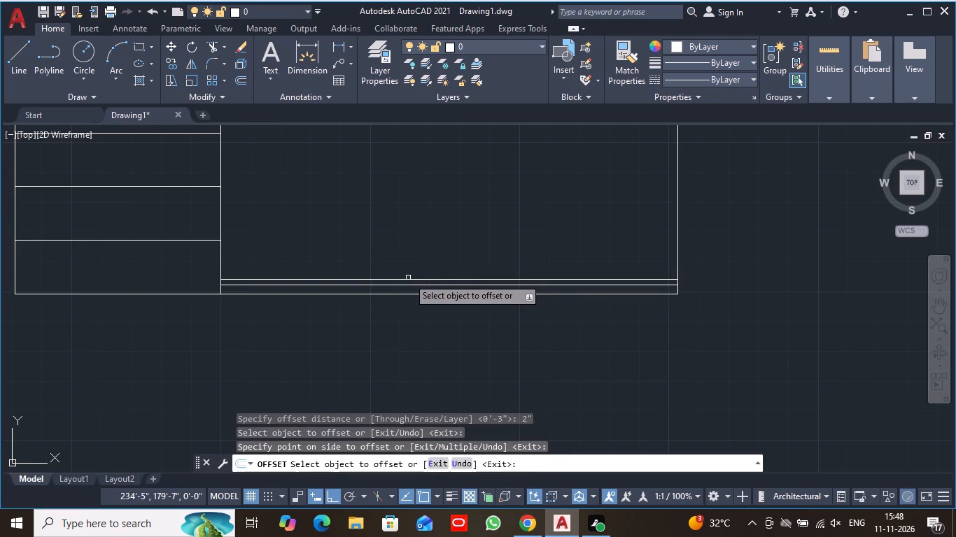
click(408, 278)
click(414, 266)
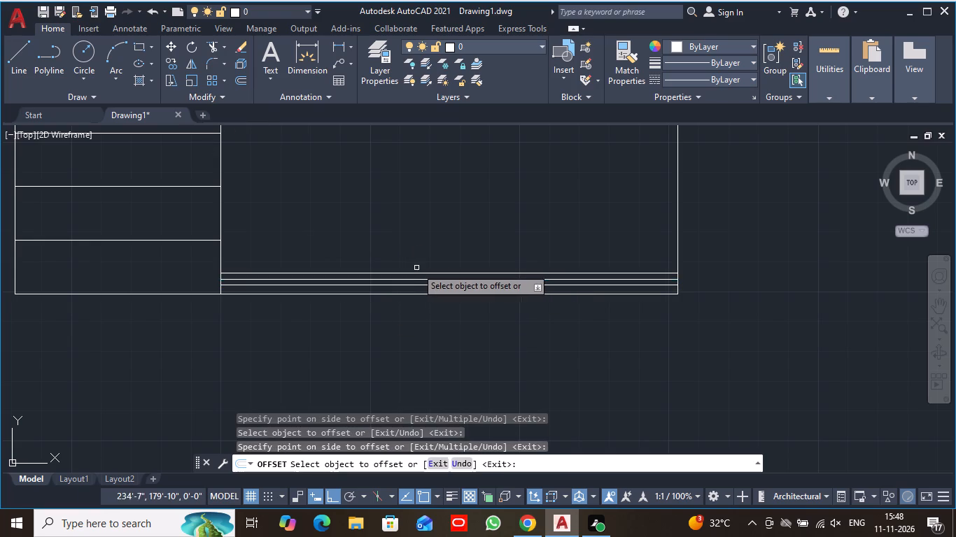
scroll(416, 268, up, 2)
click(416, 280)
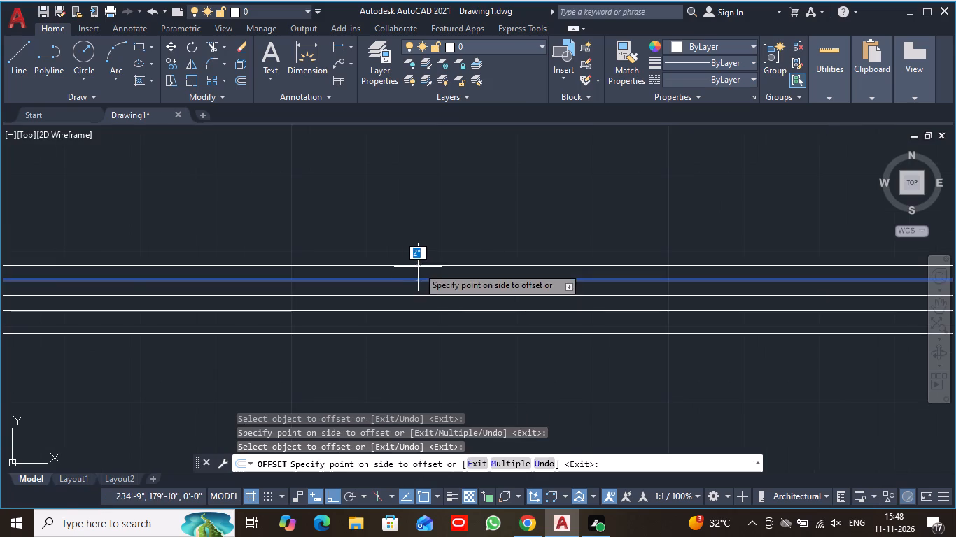
click(419, 264)
click(419, 264)
double_click(423, 252)
click(434, 227)
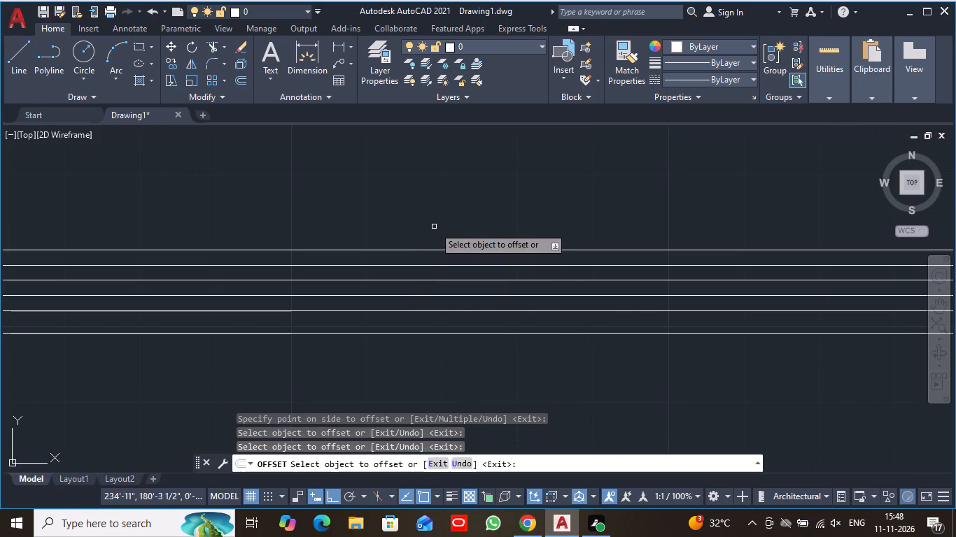
Continue the 2" offsets north from the newest line inside the outline, adding five more parallel lines.
click(430, 250)
click(435, 236)
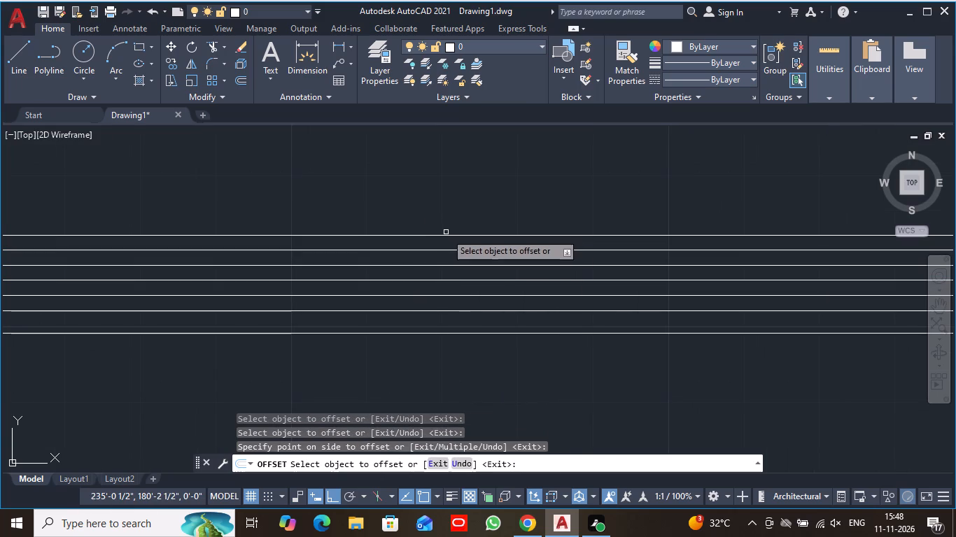
click(446, 236)
click(448, 230)
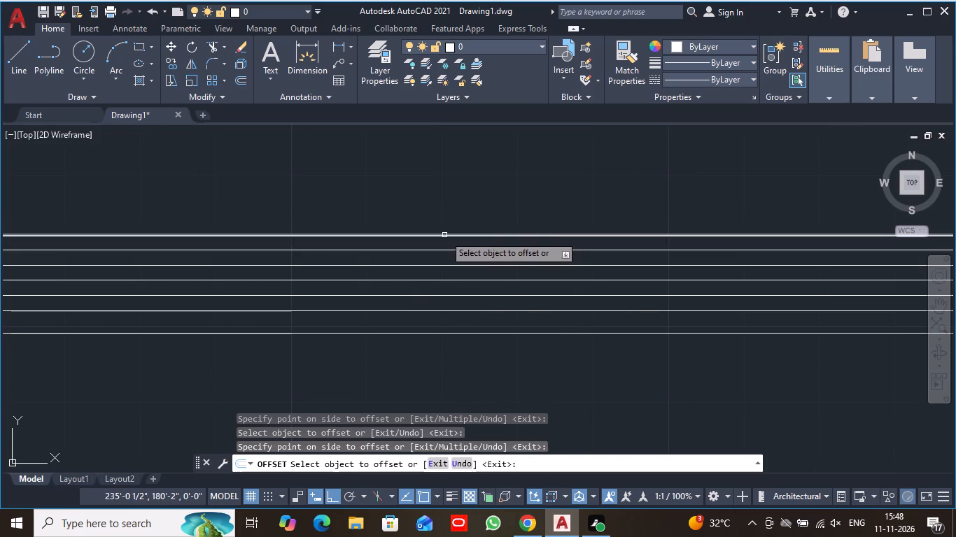
click(444, 235)
click(454, 221)
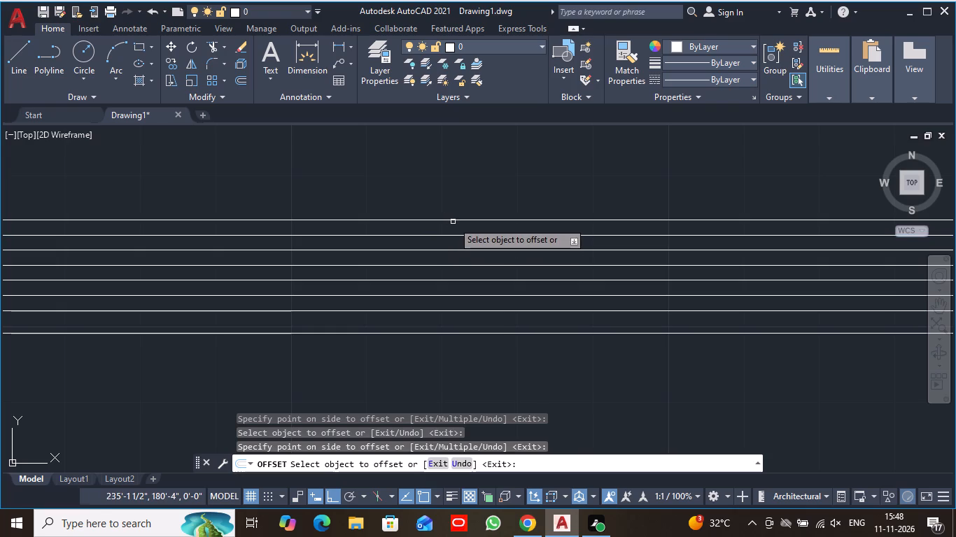
click(455, 220)
click(459, 202)
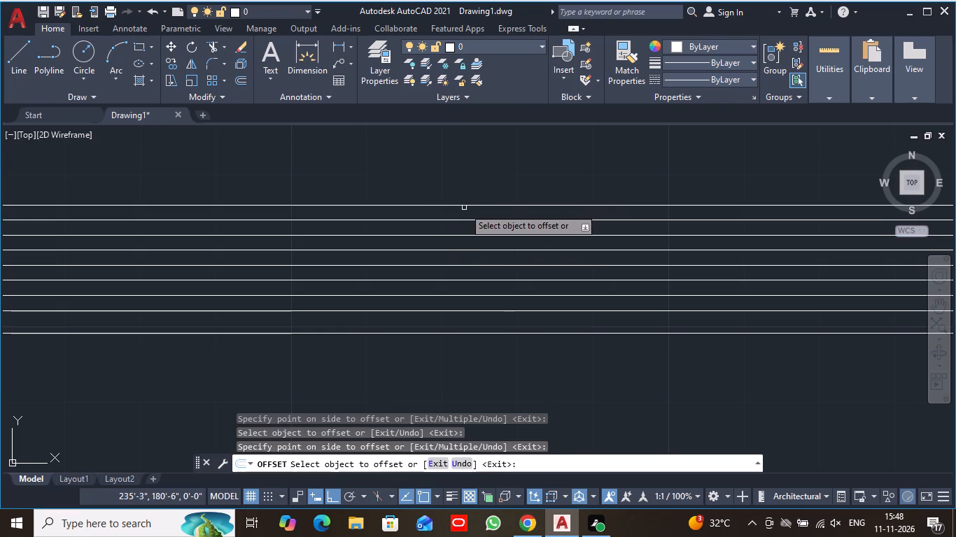
click(465, 206)
click(470, 196)
click(472, 192)
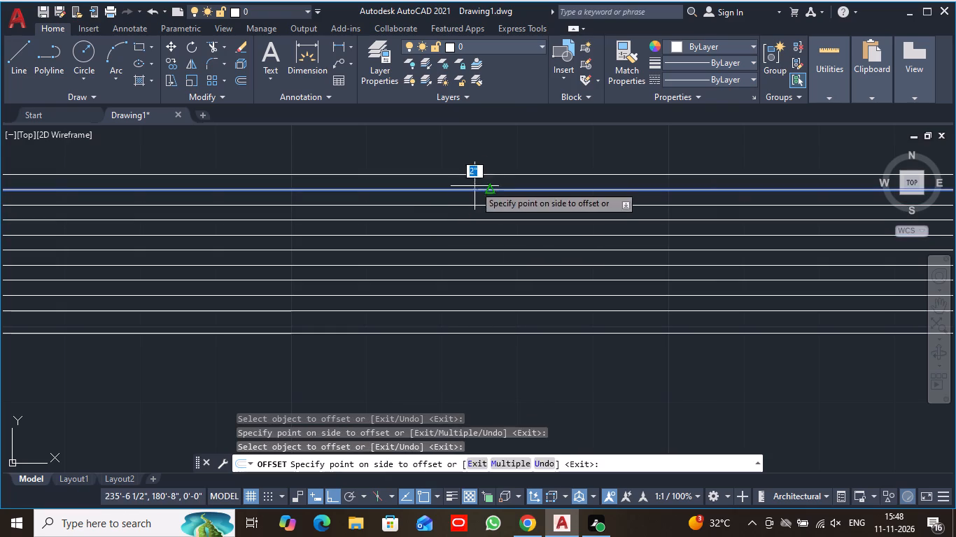
click(477, 177)
Extend the 2" line pattern north from its northernmost line toward the gate with seven more successive offsets.
scroll(477, 177, down, 2)
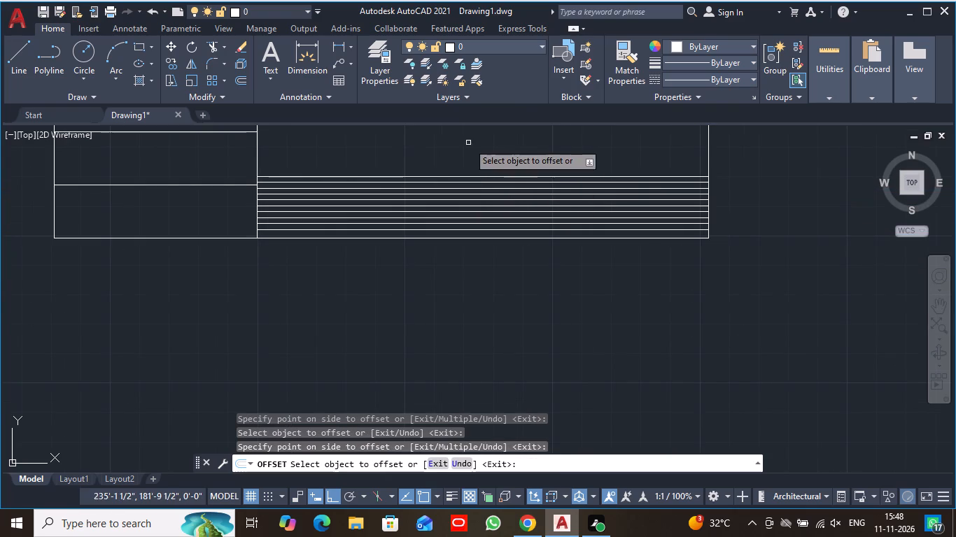
middle_drag(468, 143, 430, 264)
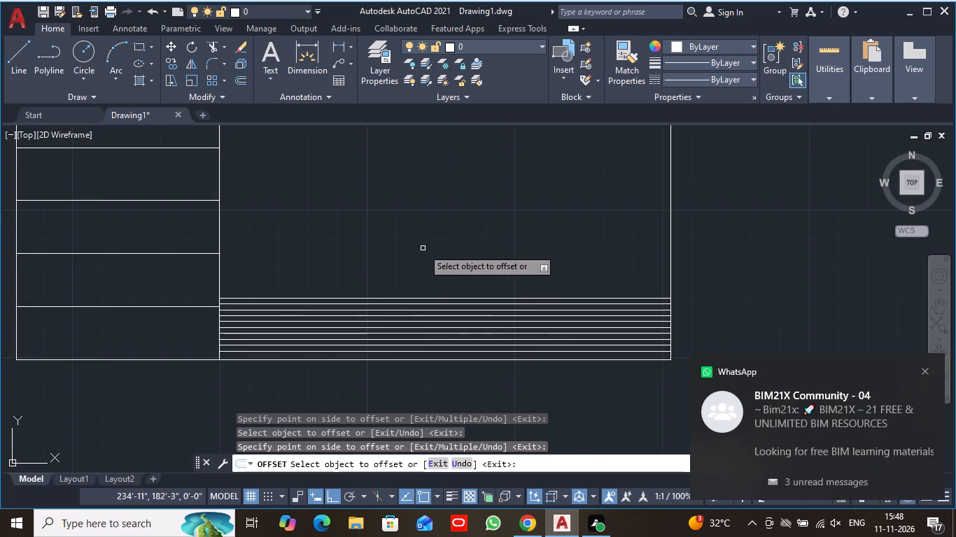
middle_drag(402, 252, 386, 317)
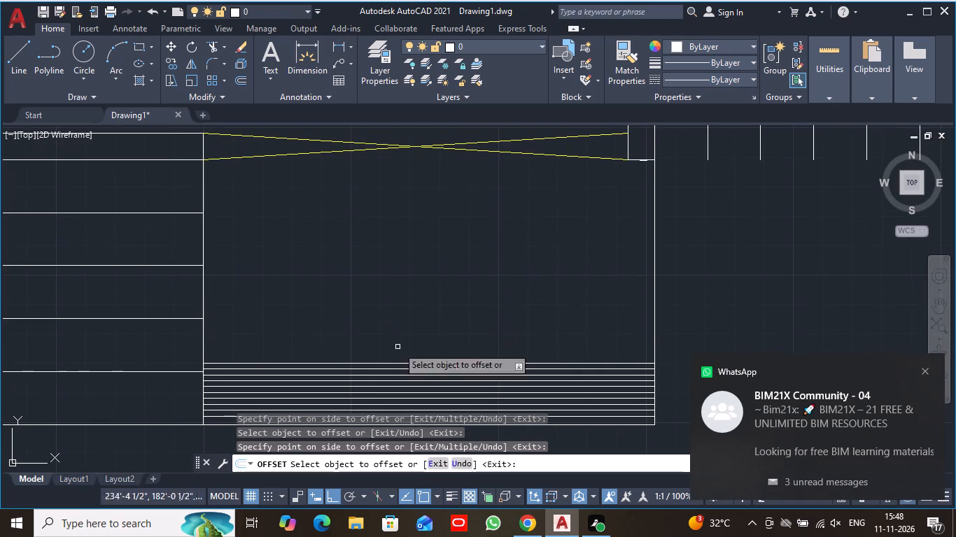
scroll(430, 382, up, 3)
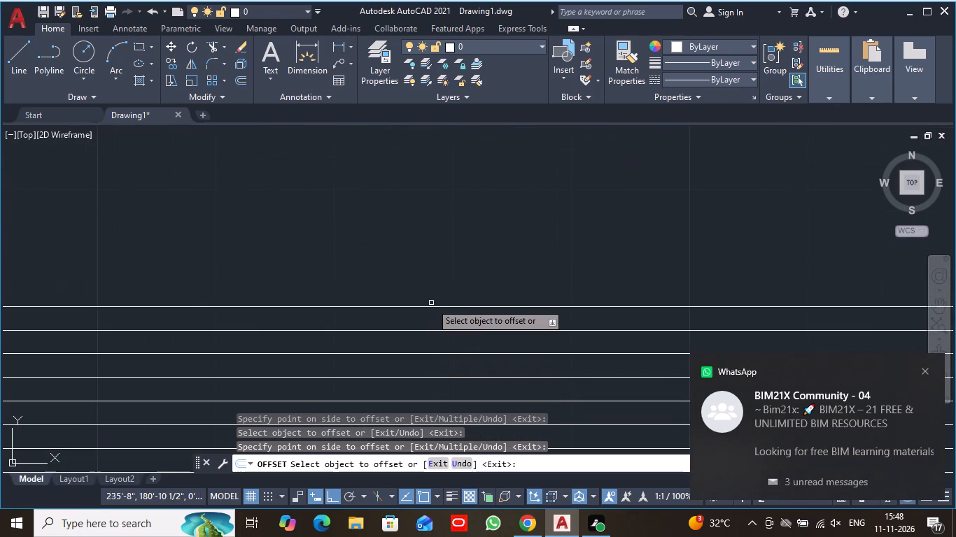
click(431, 308)
click(434, 283)
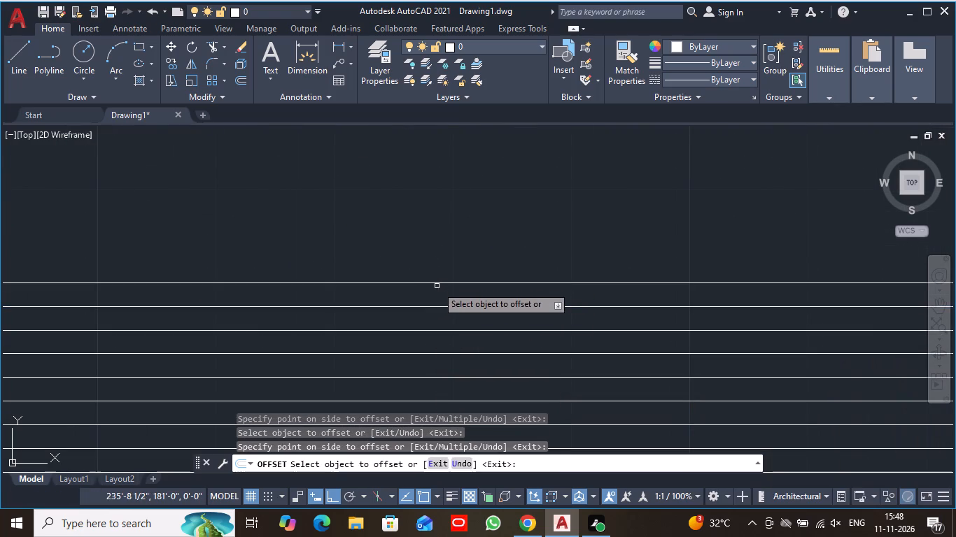
click(437, 283)
click(439, 252)
click(438, 259)
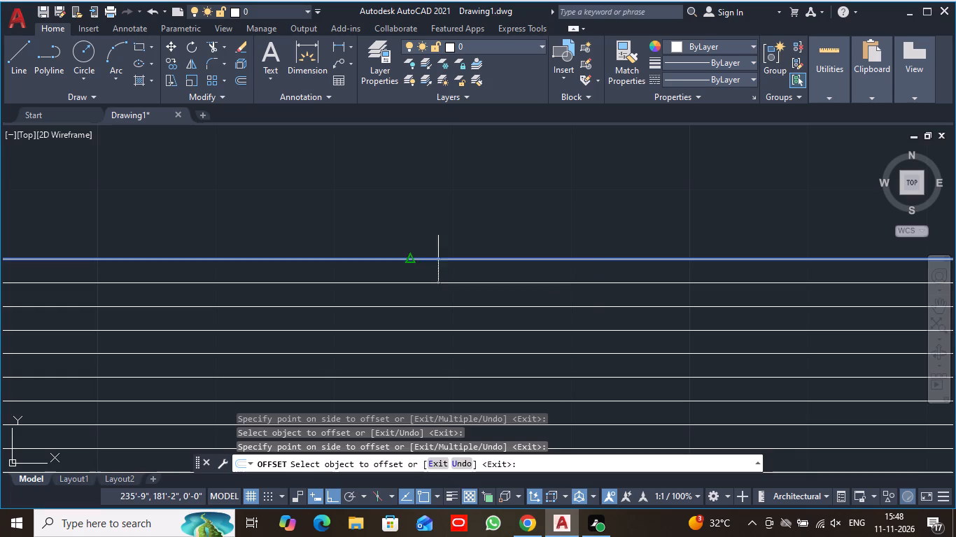
click(442, 243)
click(446, 235)
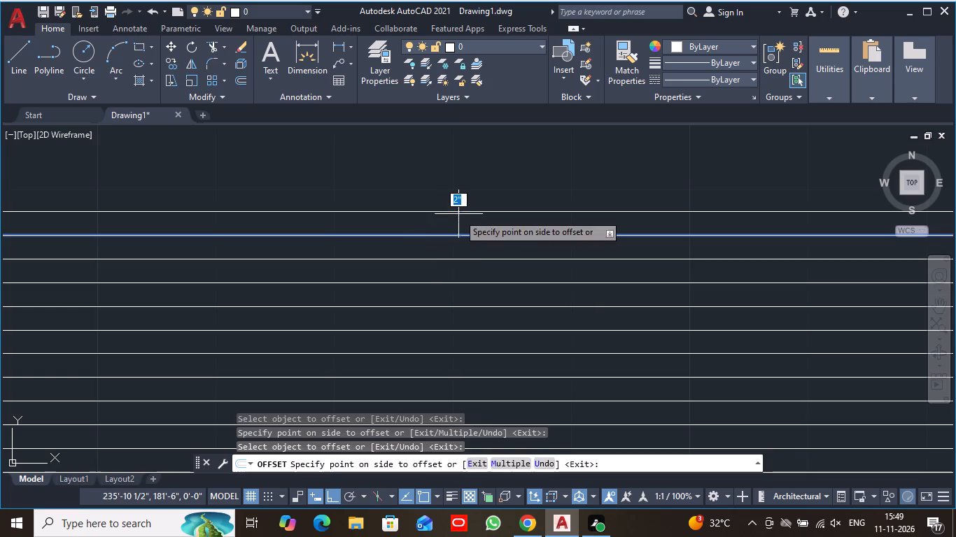
click(458, 214)
click(461, 212)
click(461, 205)
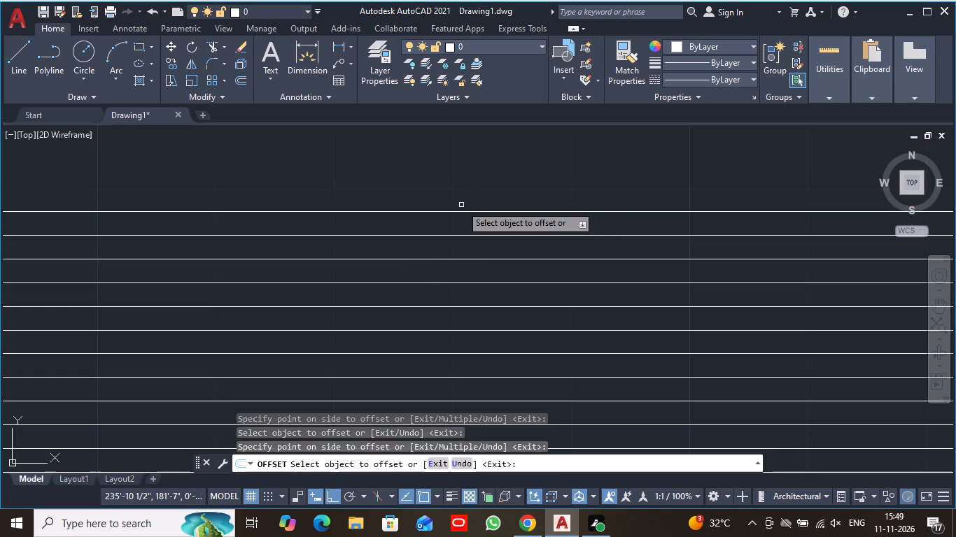
click(458, 212)
click(465, 201)
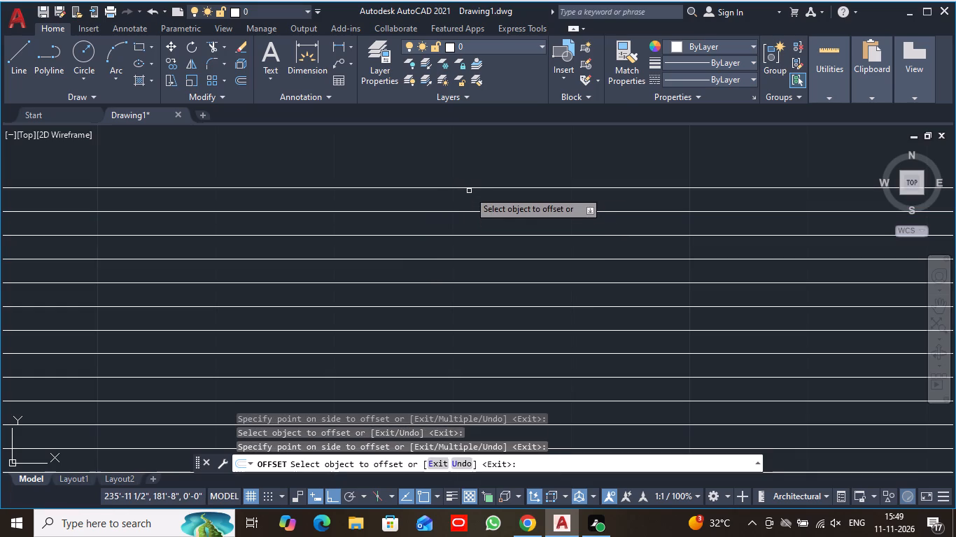
click(416, 187)
click(416, 163)
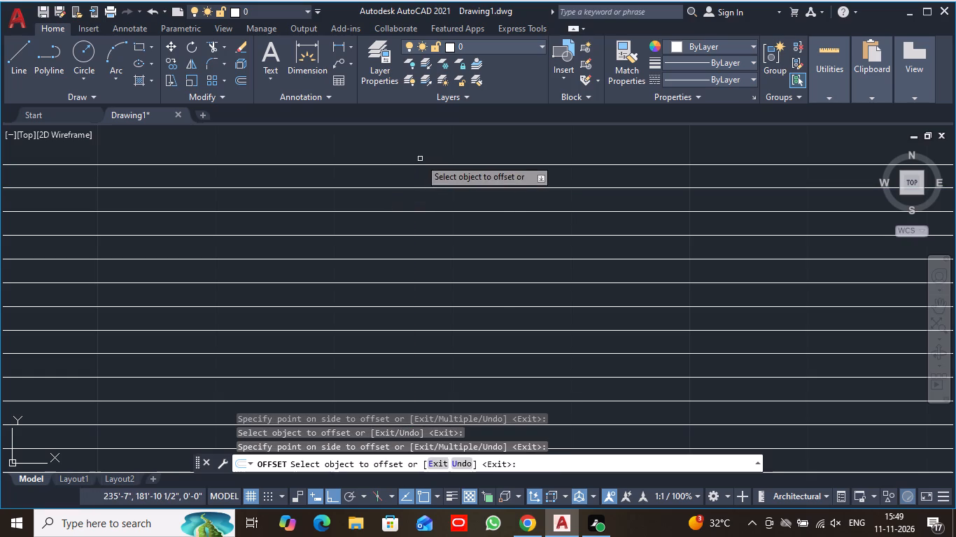
click(416, 164)
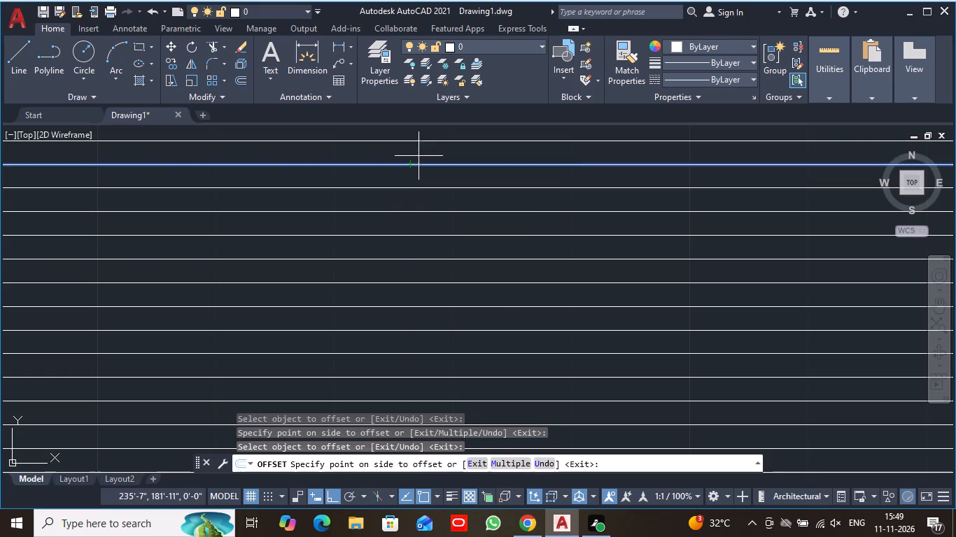
click(419, 156)
Add another seven lines at 2" spacing north of the pattern's last line, offsetting each from the one before.
middle_drag(430, 148, 411, 317)
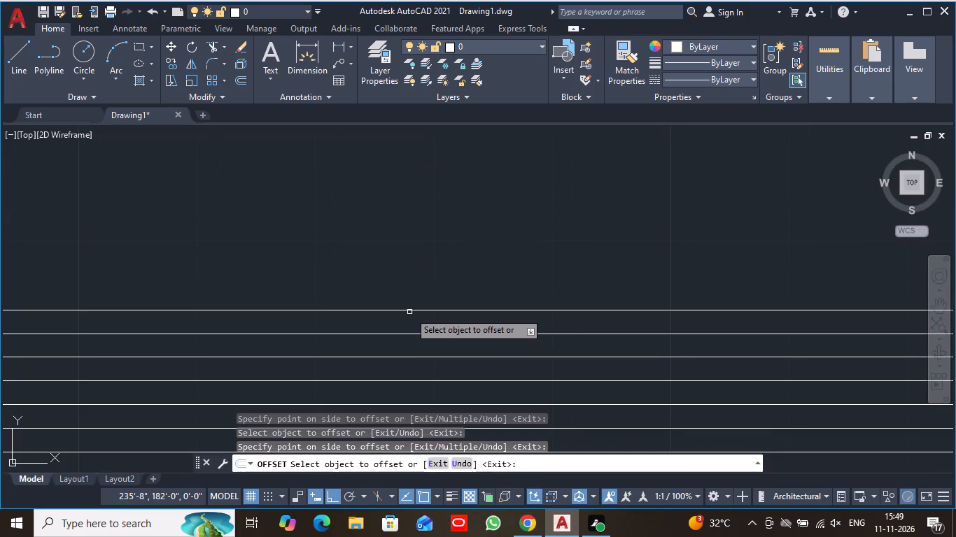
click(409, 310)
click(423, 280)
click(420, 287)
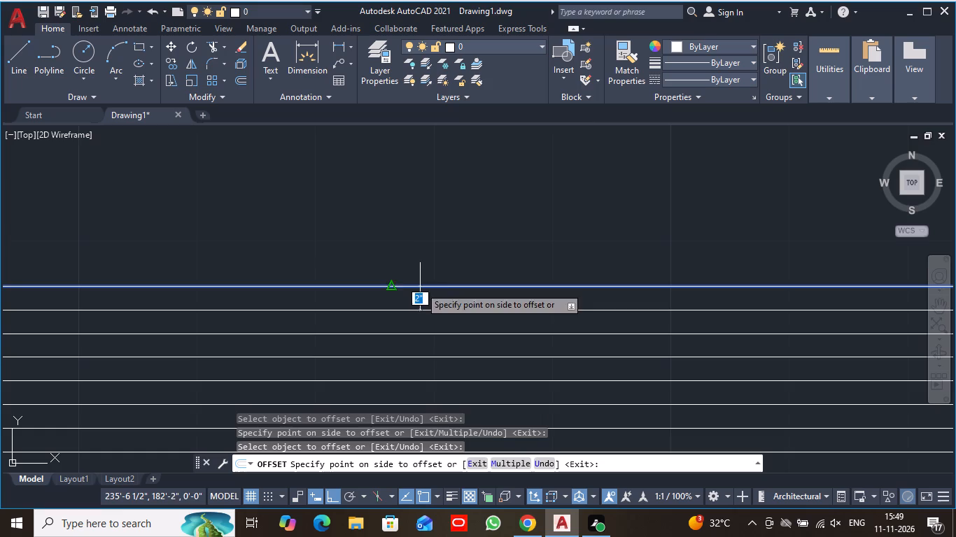
click(430, 255)
click(425, 265)
click(423, 262)
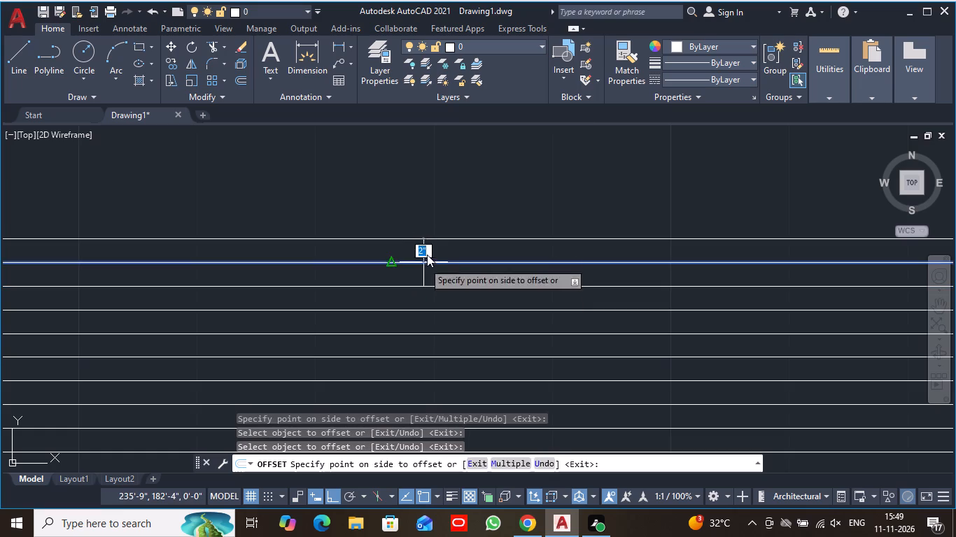
click(428, 253)
click(436, 240)
click(444, 220)
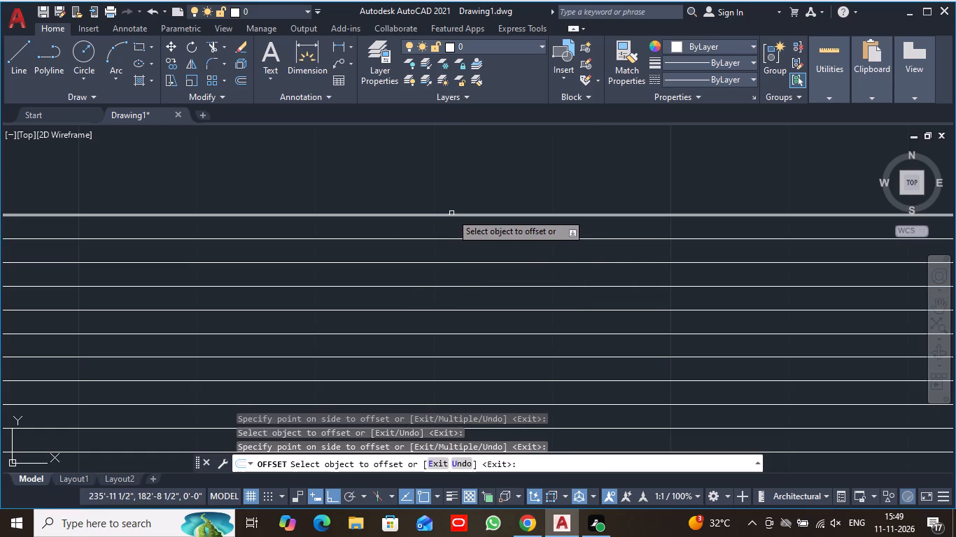
click(450, 213)
click(449, 216)
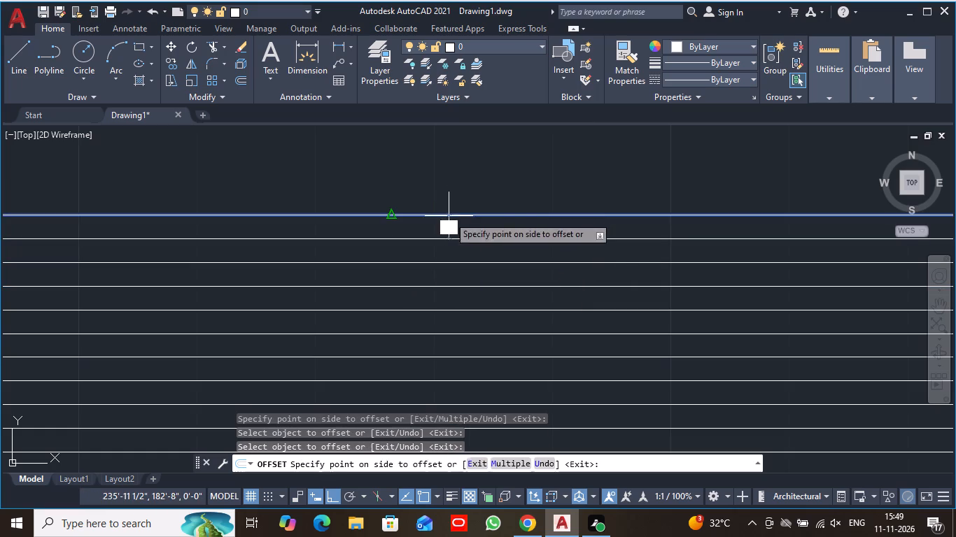
click(452, 204)
click(458, 192)
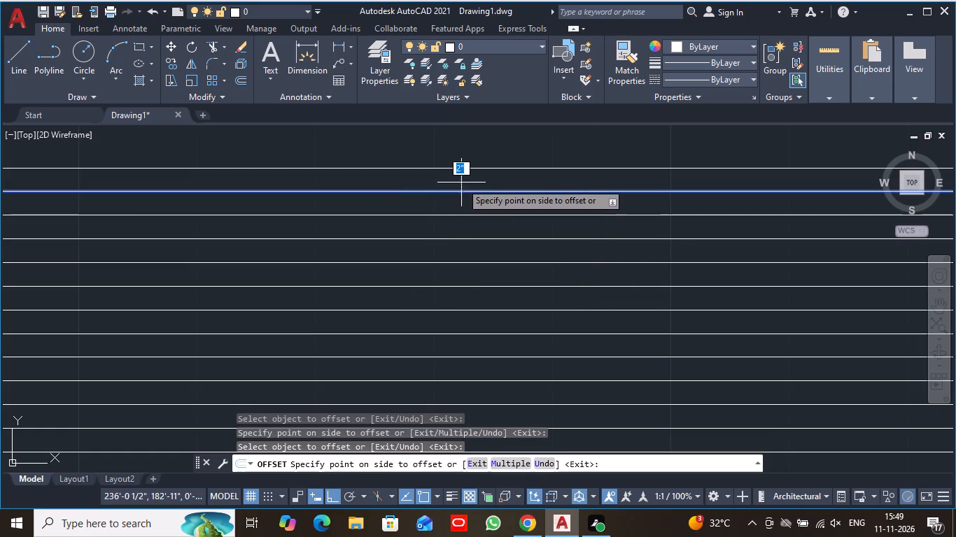
click(461, 182)
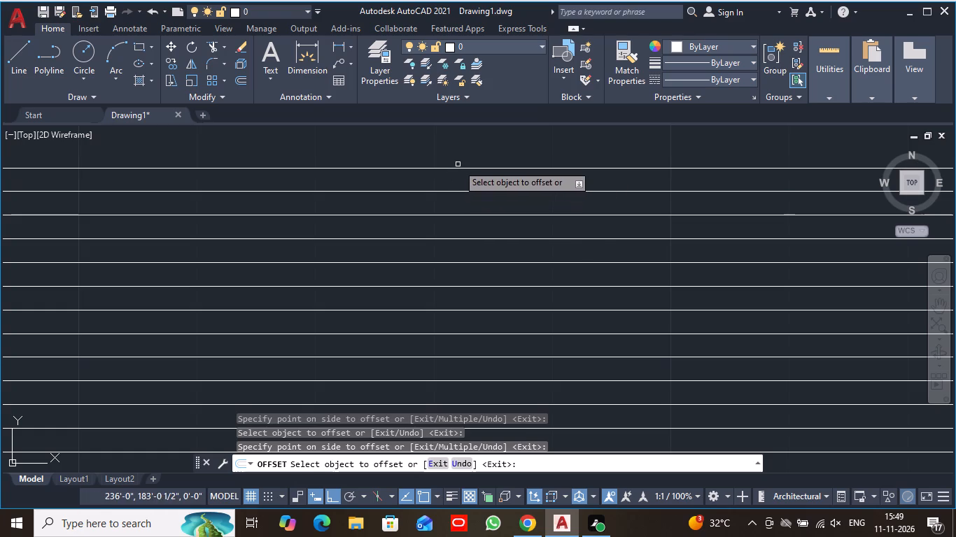
click(456, 169)
click(458, 150)
Extend the 2" line pattern outside the gate with three more offsets north, each copied from the newest line.
scroll(458, 150, down, 4)
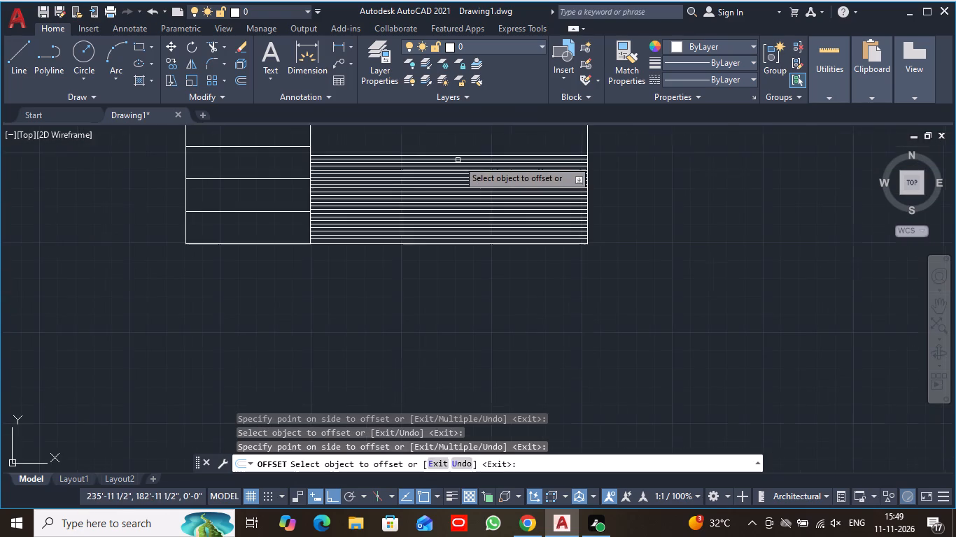
middle_drag(467, 138, 420, 276)
scroll(406, 310, up, 1)
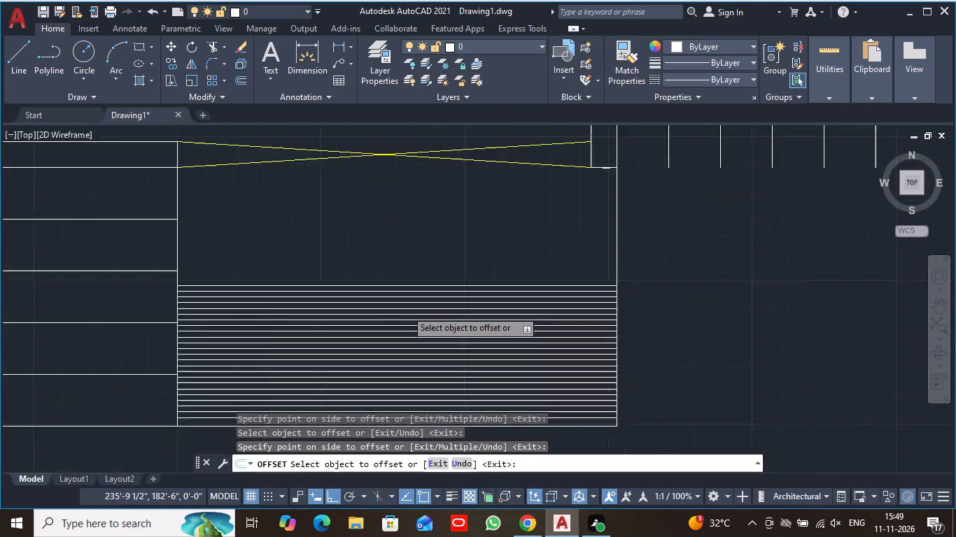
scroll(406, 310, up, 3)
click(433, 215)
click(441, 197)
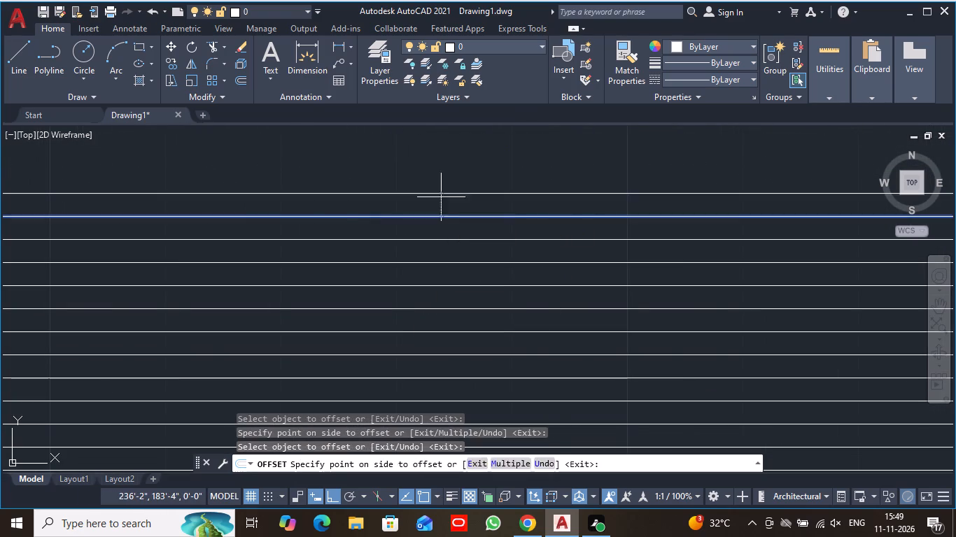
click(442, 193)
click(446, 173)
click(448, 171)
click(457, 147)
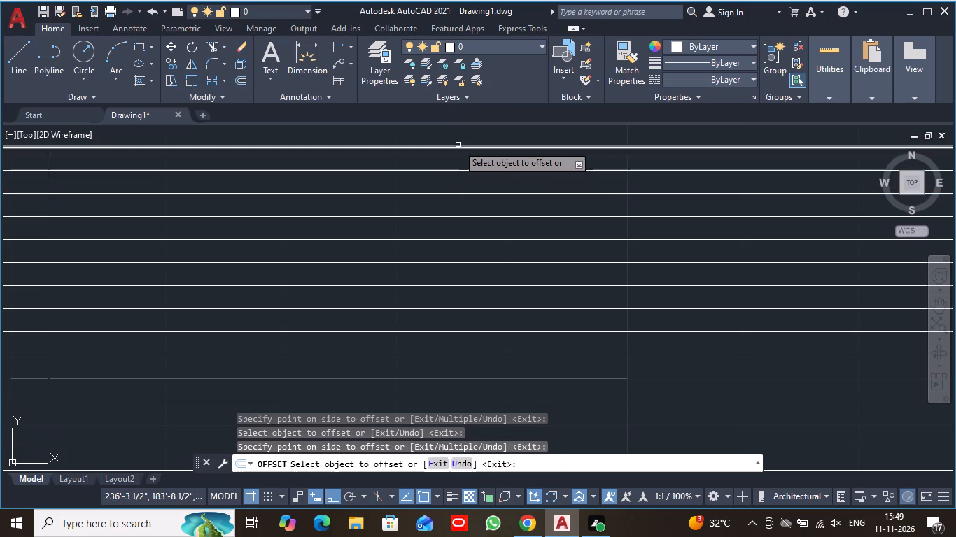
click(458, 145)
Offset the pattern's northernmost line 2" north five times in succession, each copy from the previous one.
middle_drag(461, 133, 426, 352)
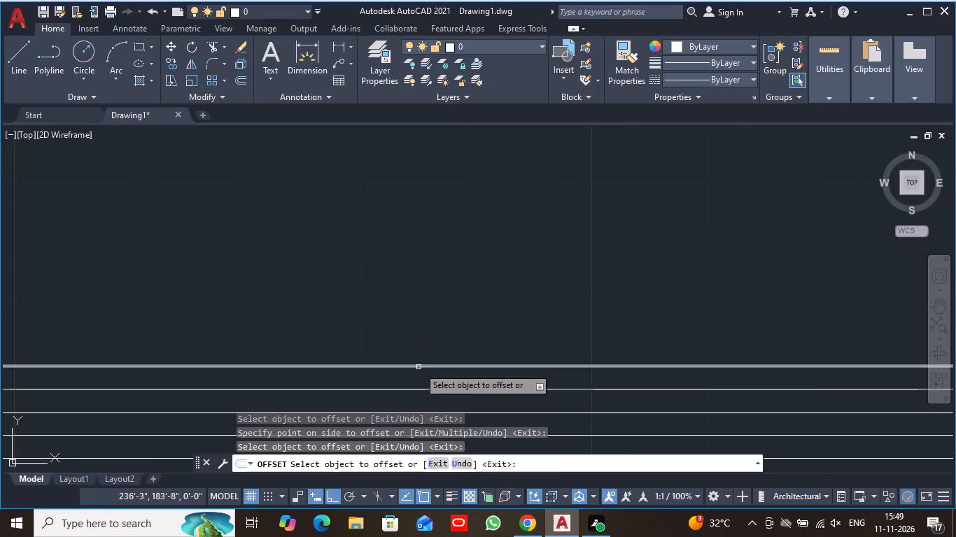
click(419, 368)
click(428, 336)
click(425, 343)
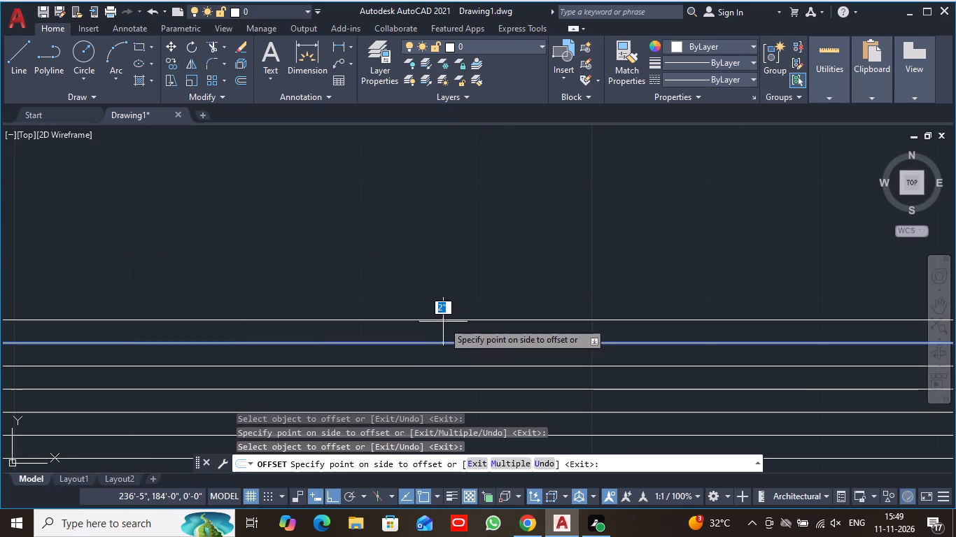
click(443, 322)
click(427, 320)
click(447, 294)
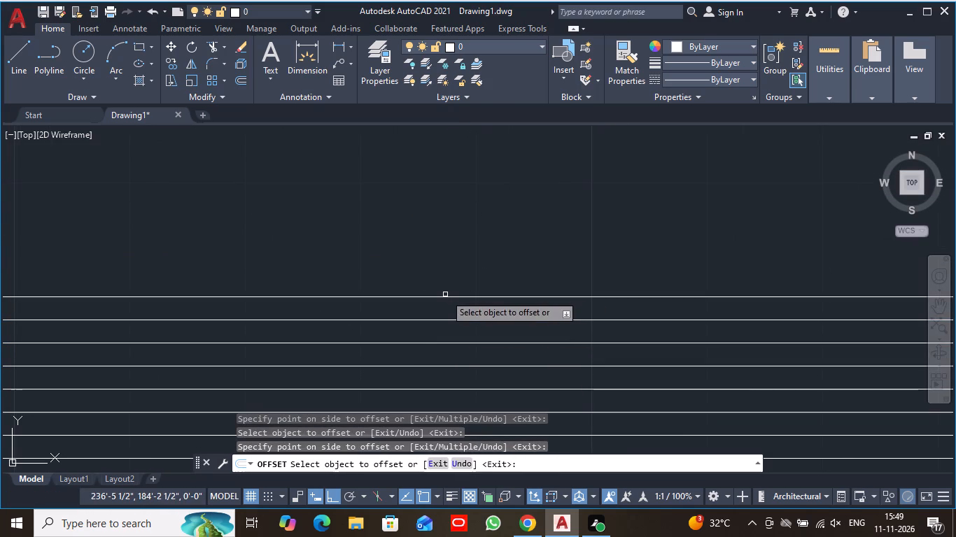
click(431, 299)
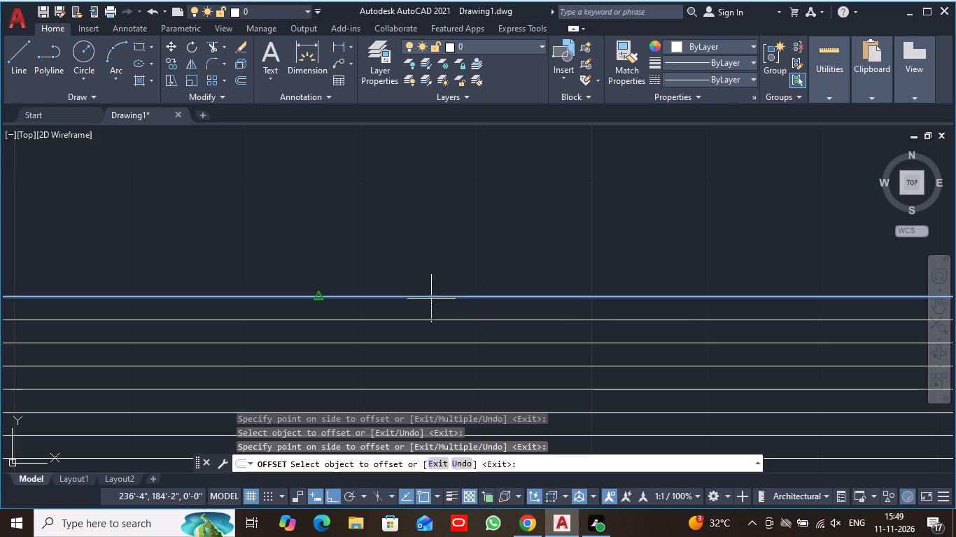
click(438, 285)
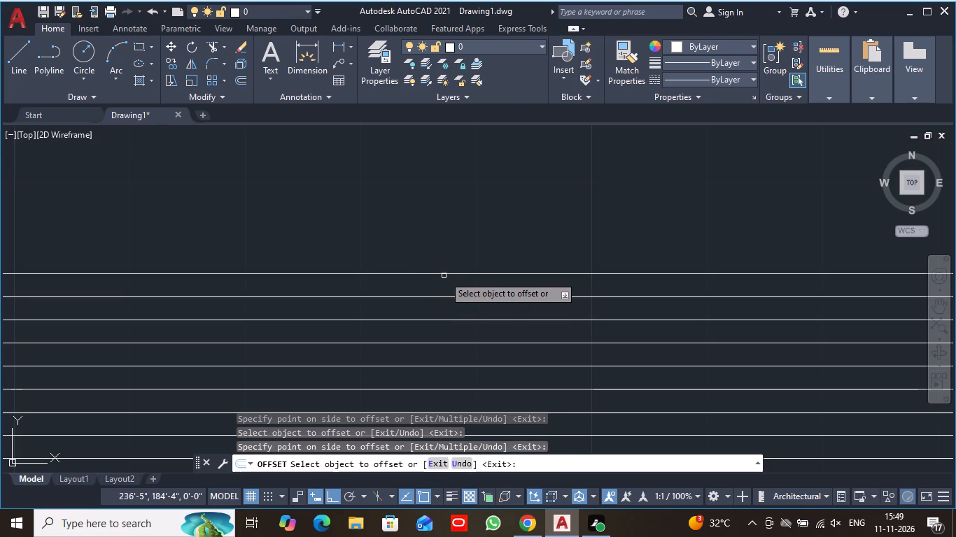
click(444, 275)
click(451, 262)
Add another five lines at 2" spacing north of the pattern's newest line, offsetting each from the one before.
click(457, 252)
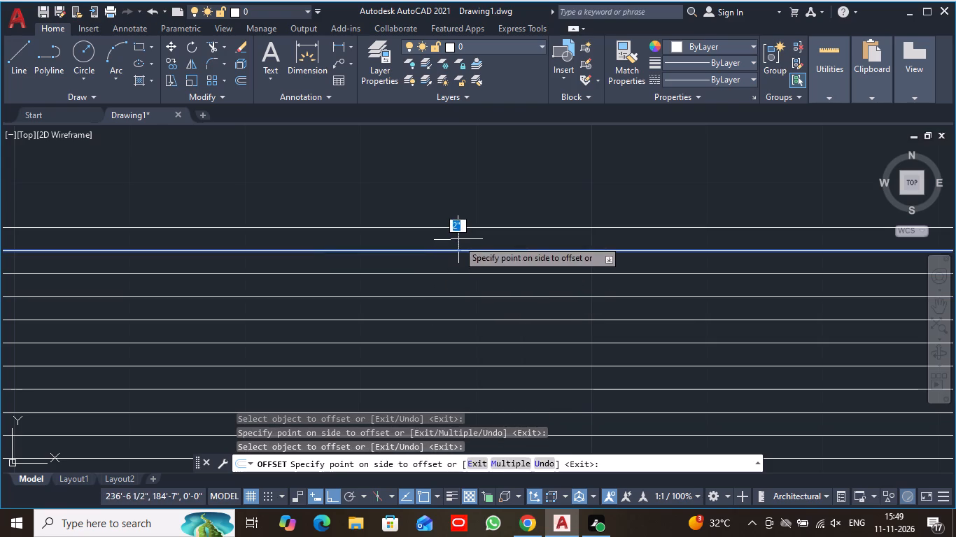
click(459, 237)
click(449, 229)
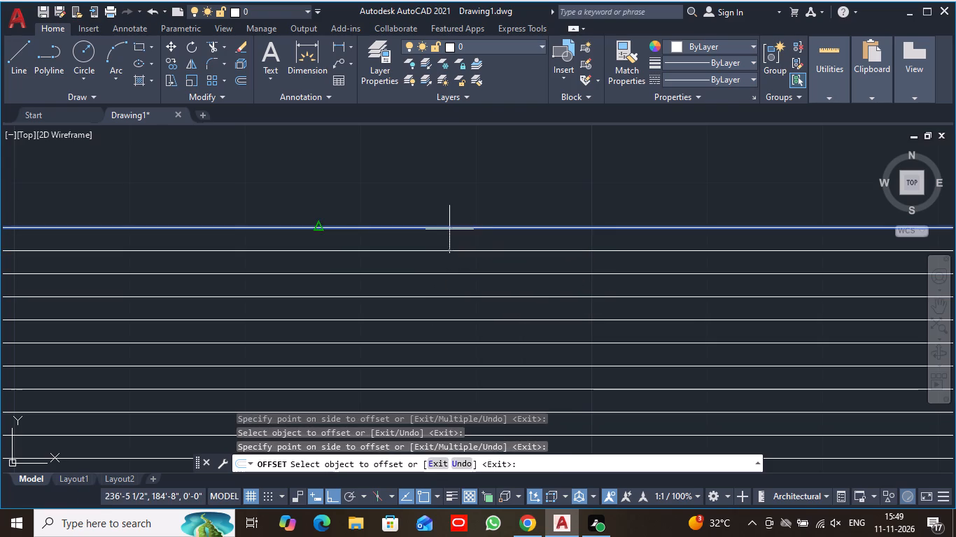
click(456, 209)
click(458, 204)
click(463, 188)
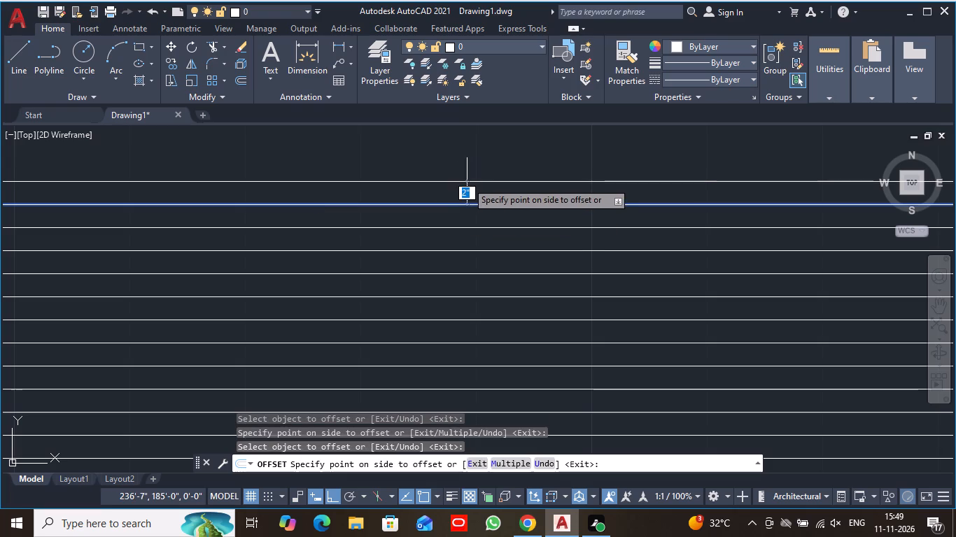
click(465, 189)
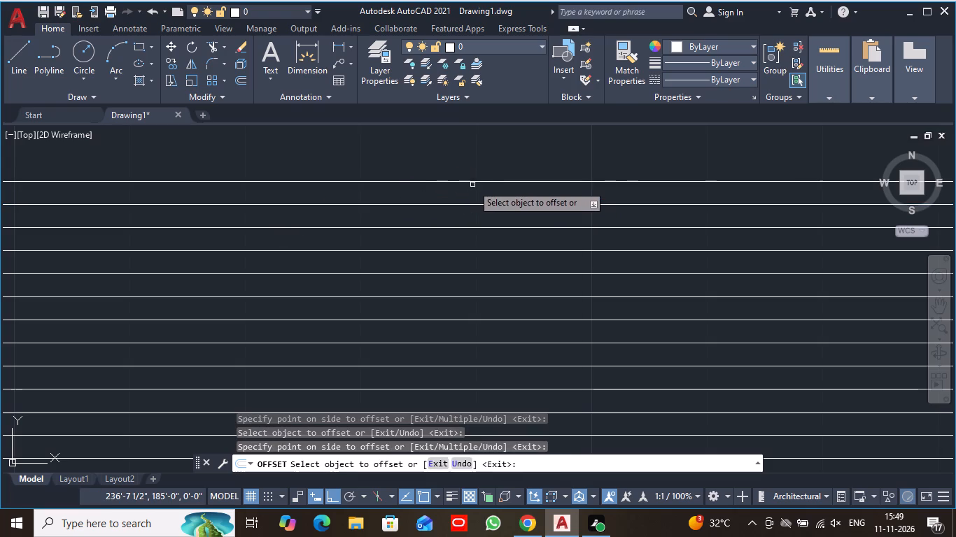
click(472, 181)
click(475, 166)
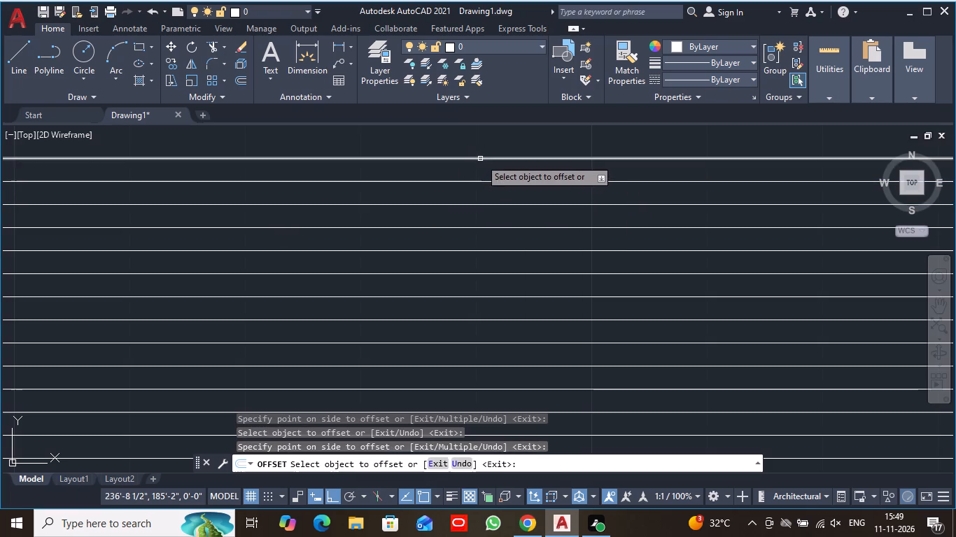
click(480, 159)
click(484, 142)
Offset the northernmost line of the pattern 2" north once more.
middle_drag(484, 142, 467, 313)
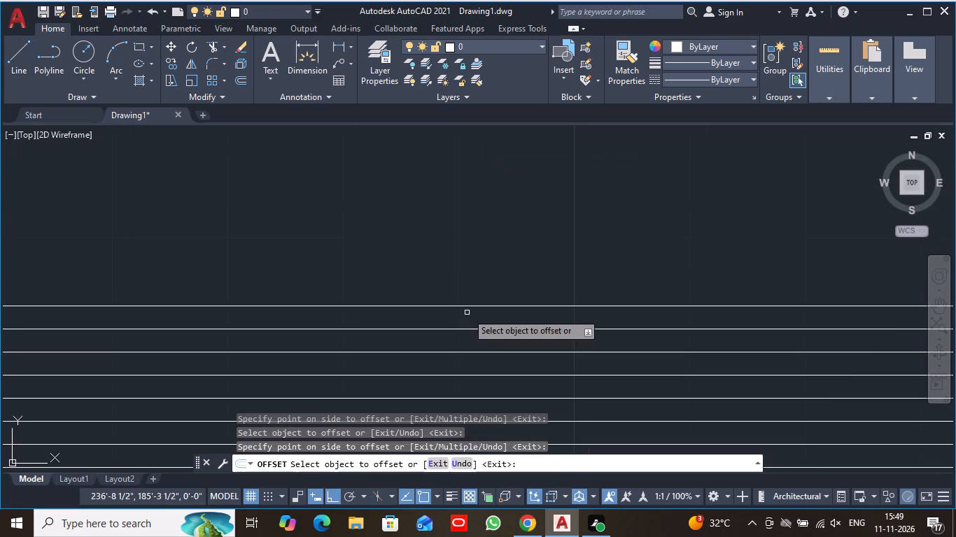
click(468, 299)
click(466, 307)
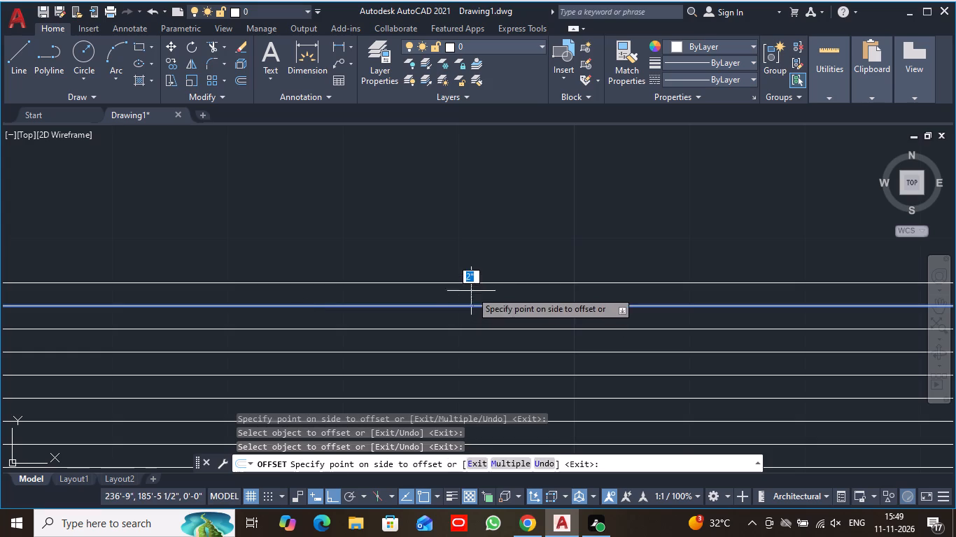
click(471, 289)
Using Offset's Multiple option on the newest line, add seven copies at 2" spacing north up to the gate, and end the command.
click(475, 280)
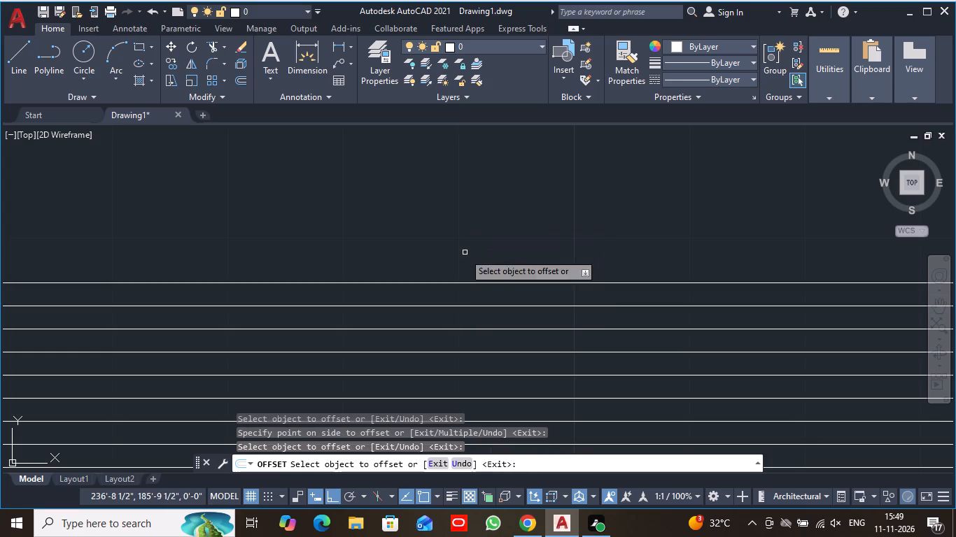
click(469, 283)
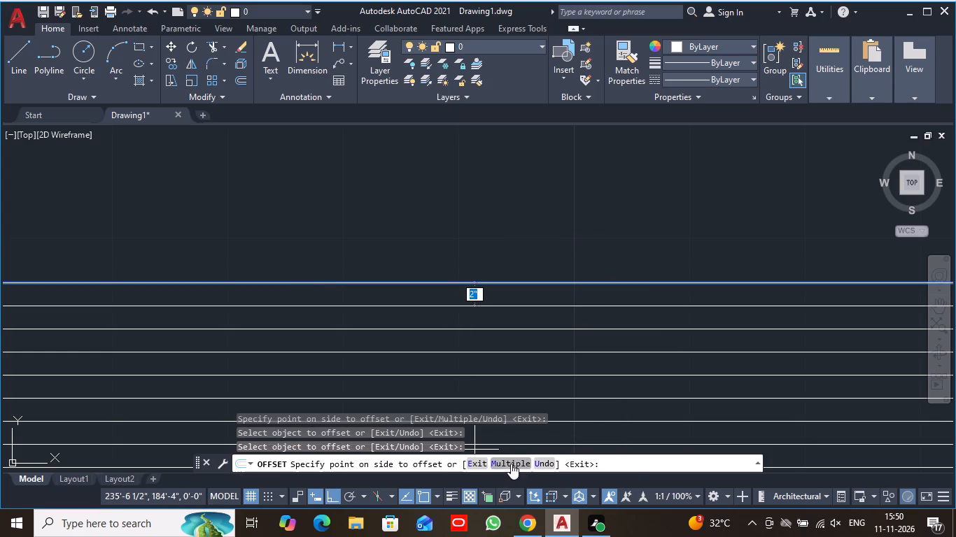
click(511, 464)
click(495, 276)
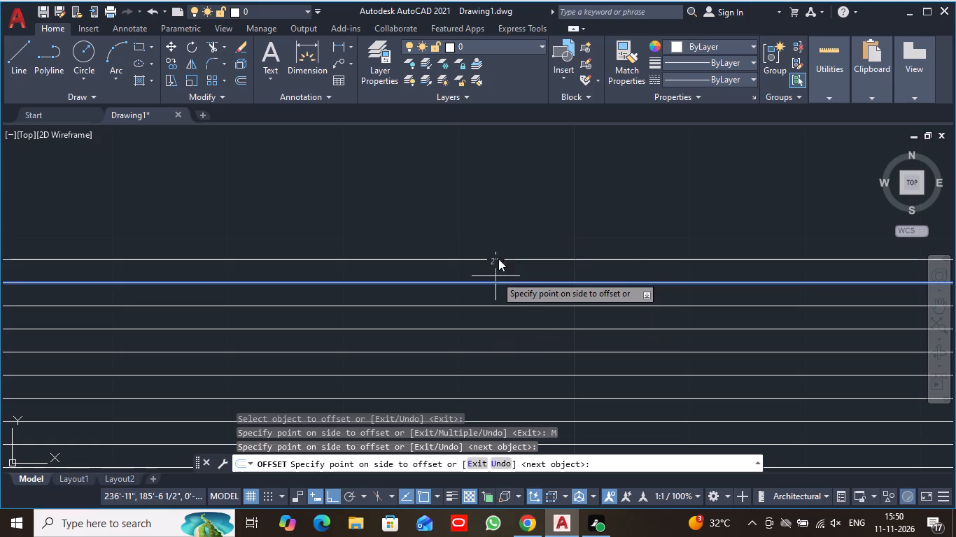
click(498, 246)
click(485, 214)
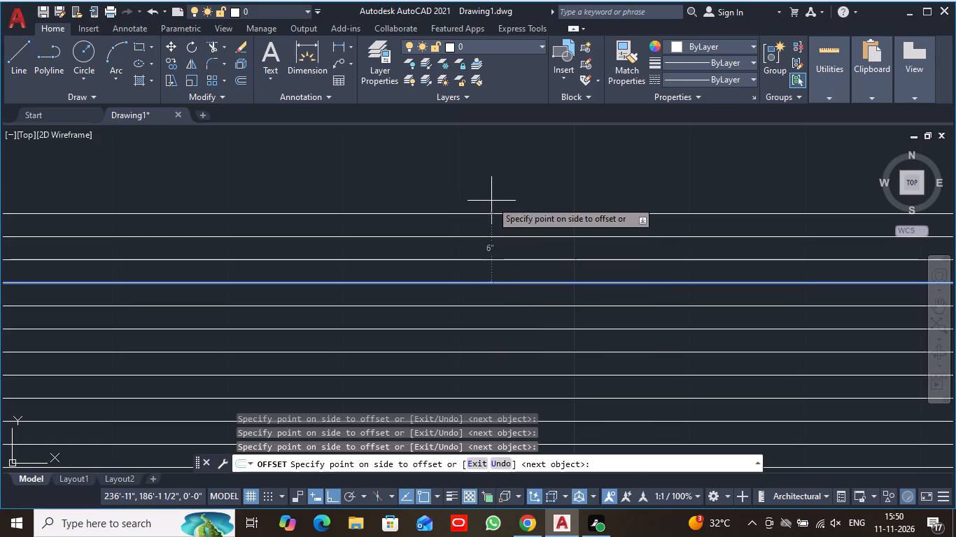
click(491, 201)
click(493, 171)
scroll(493, 171, down, 2)
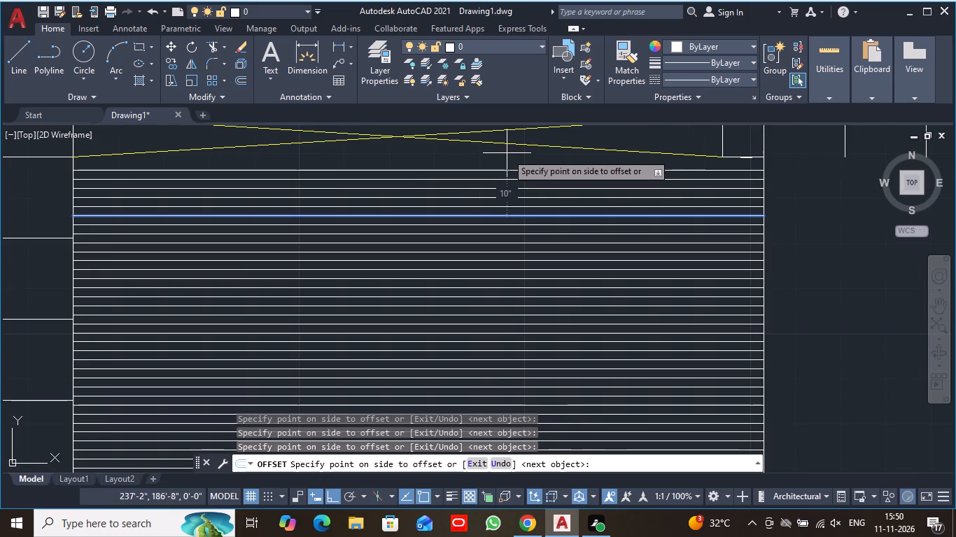
click(493, 158)
click(481, 148)
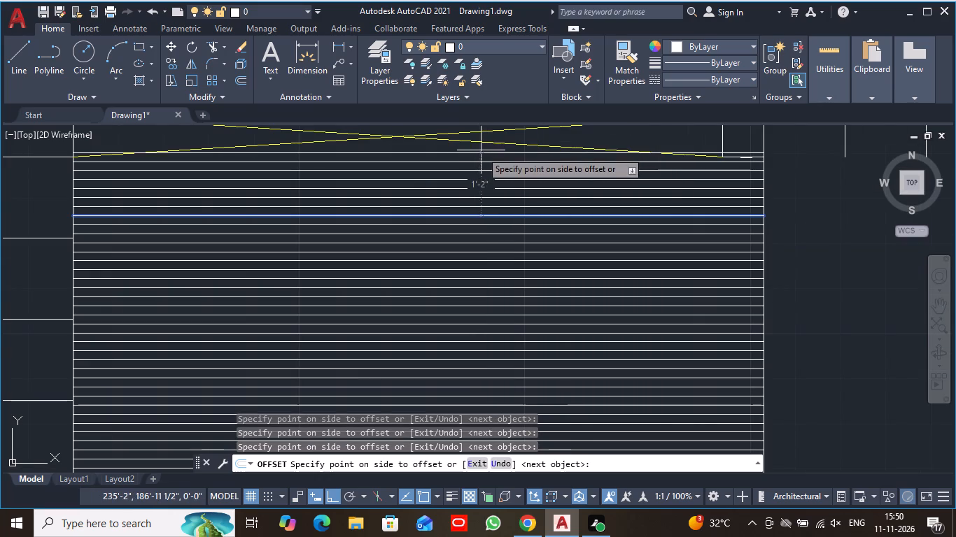
scroll(481, 196, down, 2)
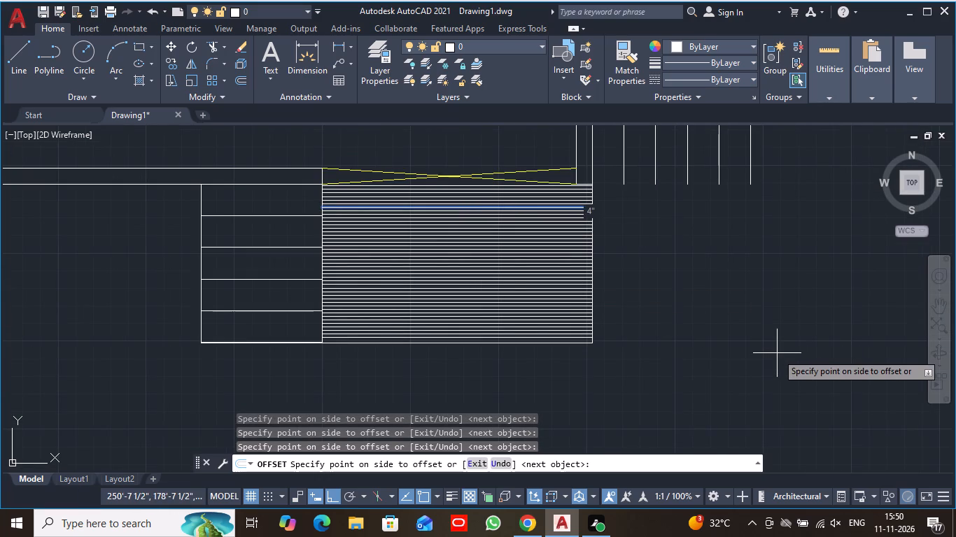
key(Escape)
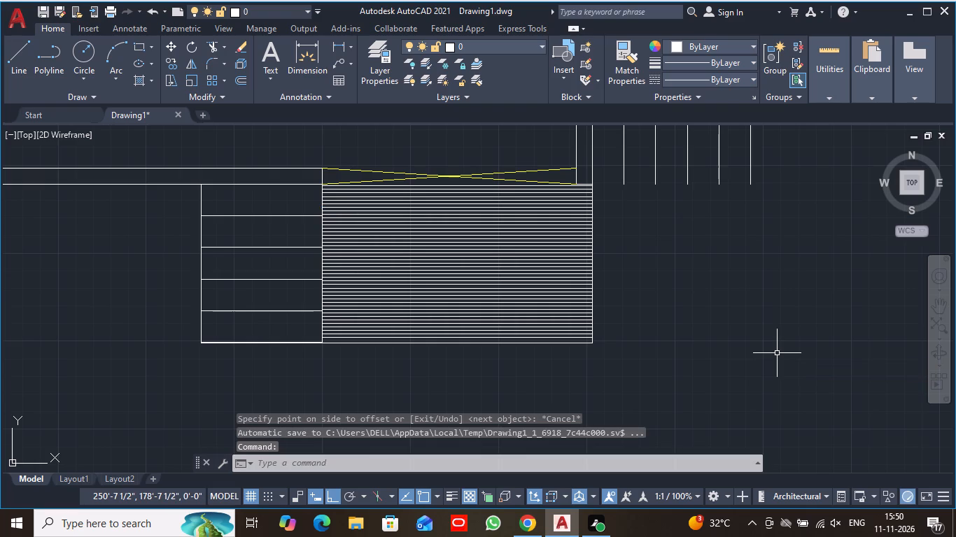
Trim away the five parallel lines outside the east boundary wall with a fence across them, keeping the wall's two lines.
scroll(766, 352, down, 1)
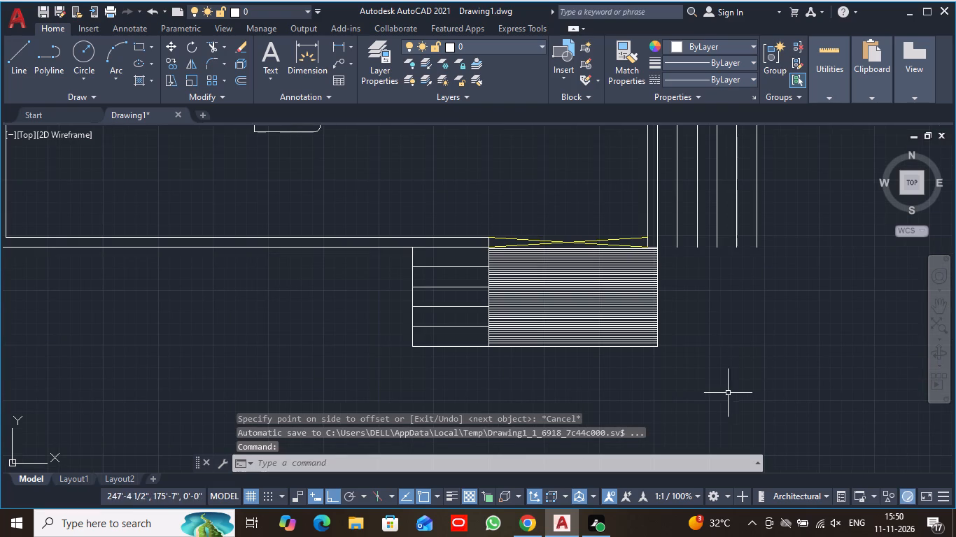
scroll(690, 347, down, 1)
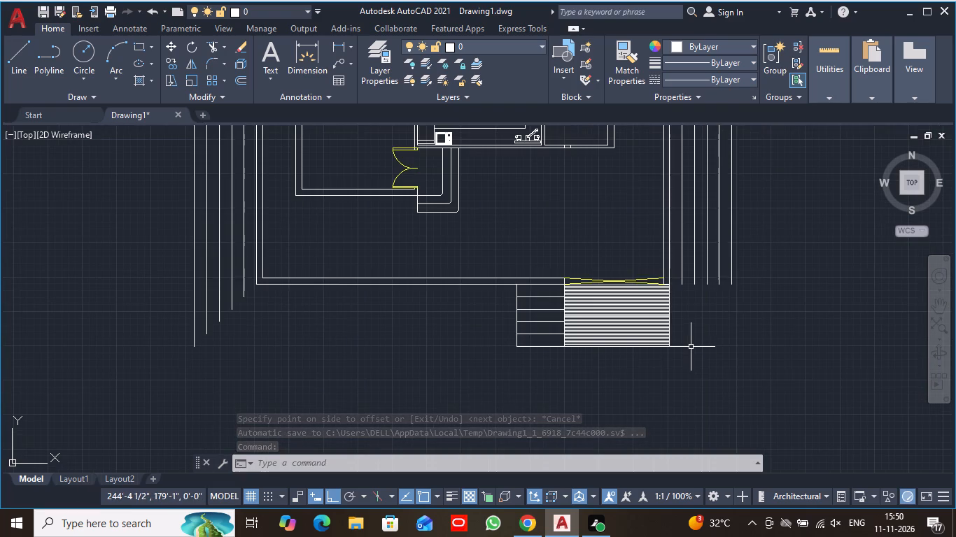
middle_drag(696, 345, 662, 409)
scroll(690, 385, down, 2)
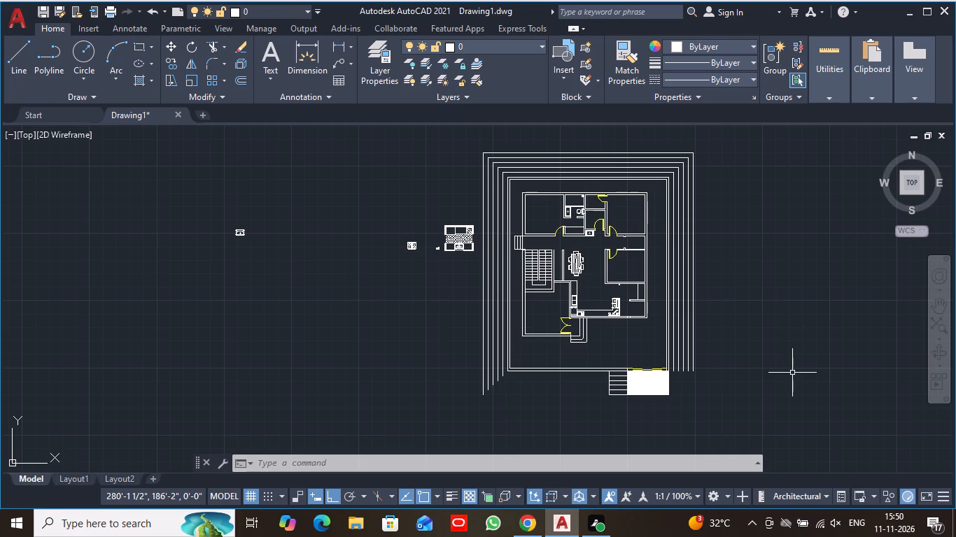
scroll(746, 380, up, 1)
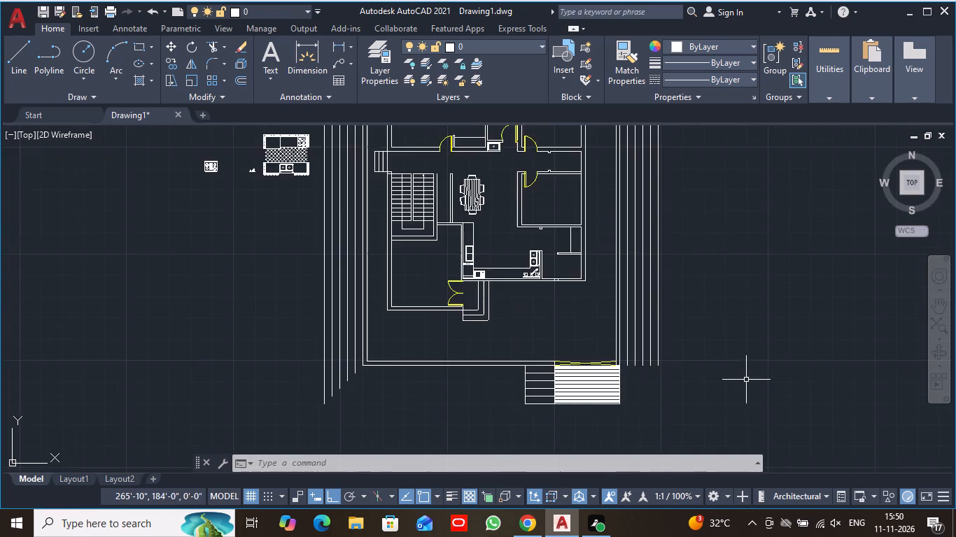
scroll(746, 380, up, 1)
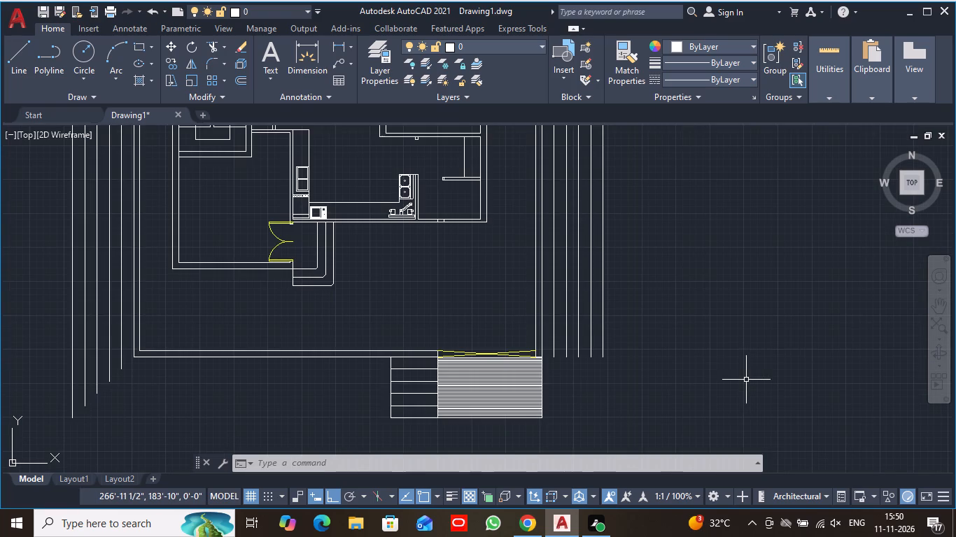
text(tr)
key(space)
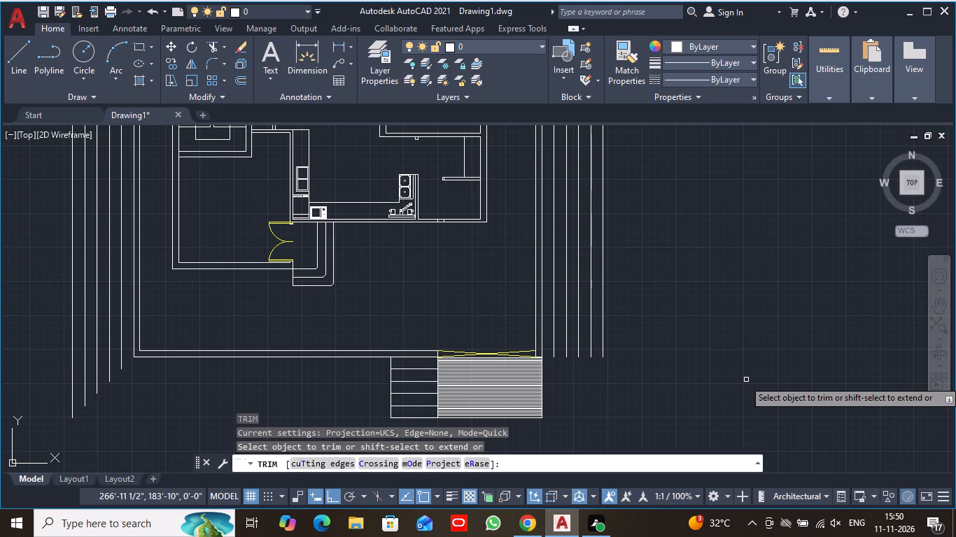
scroll(626, 289, up, 3)
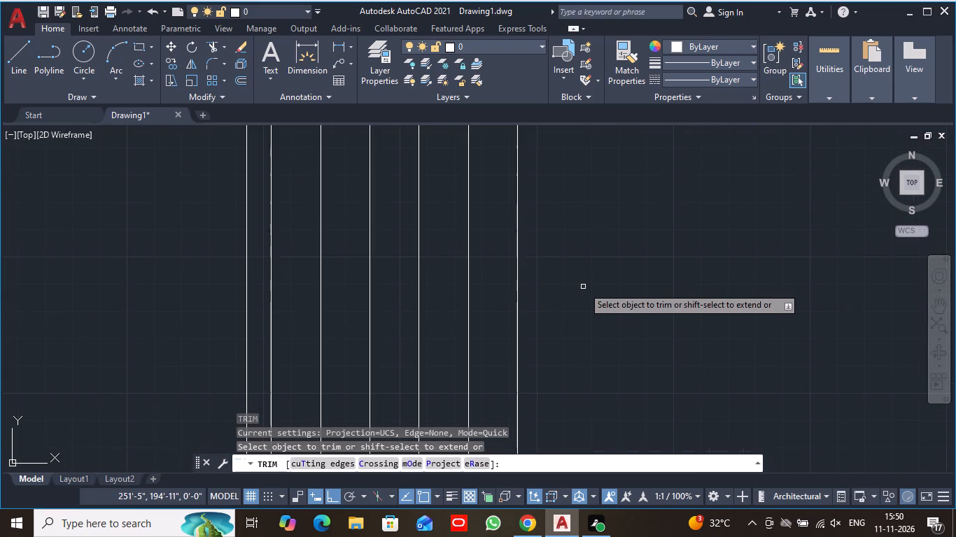
drag(547, 253, 443, 264)
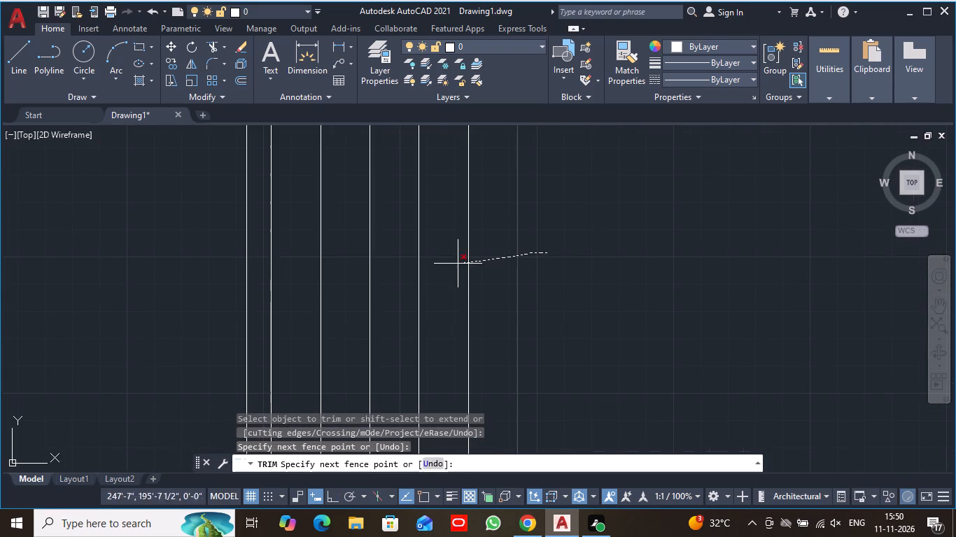
drag(443, 264, 311, 283)
Trim away the five parallel lines outside the north boundary wall with a fence across them, keeping the wall's two lines.
scroll(467, 270, down, 1)
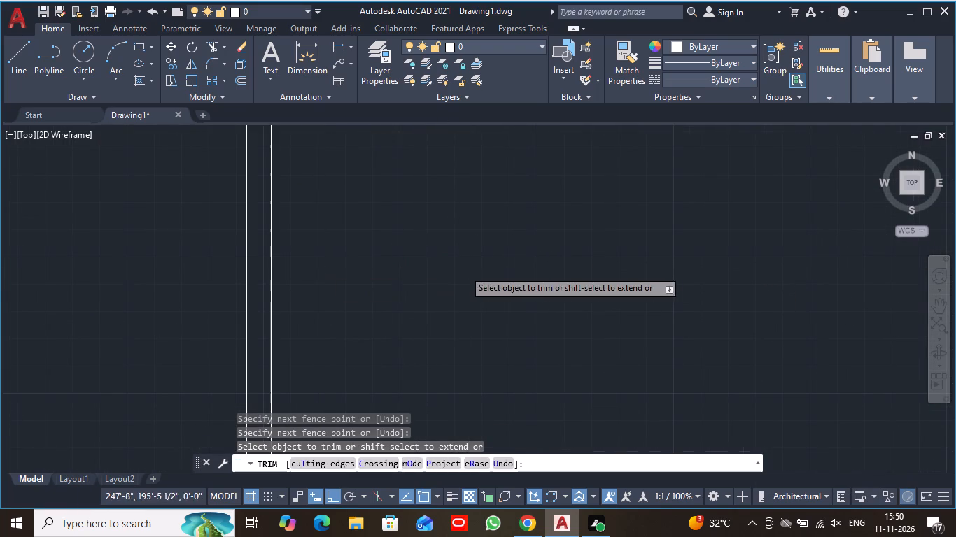
scroll(482, 270, down, 3)
scroll(470, 216, up, 2)
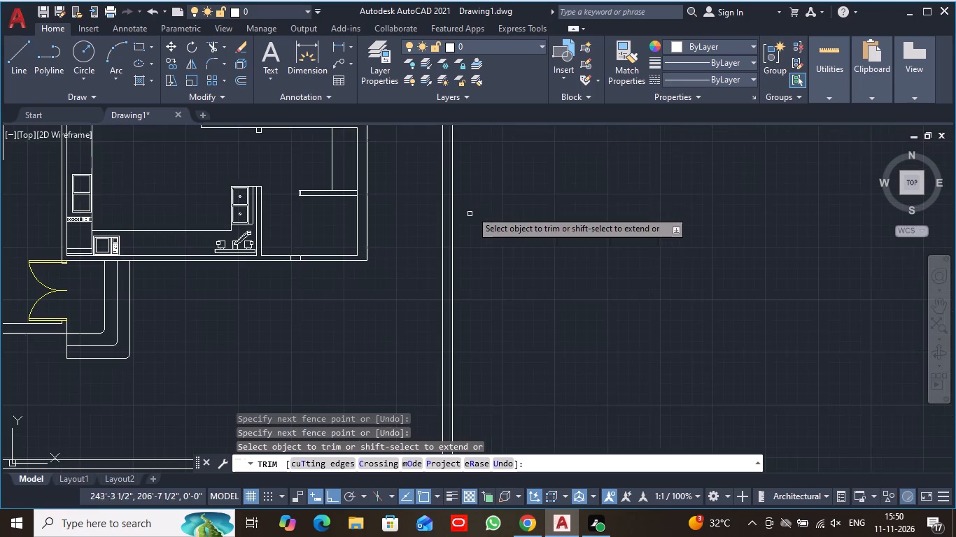
middle_drag(476, 159, 517, 501)
middle_drag(530, 219, 541, 530)
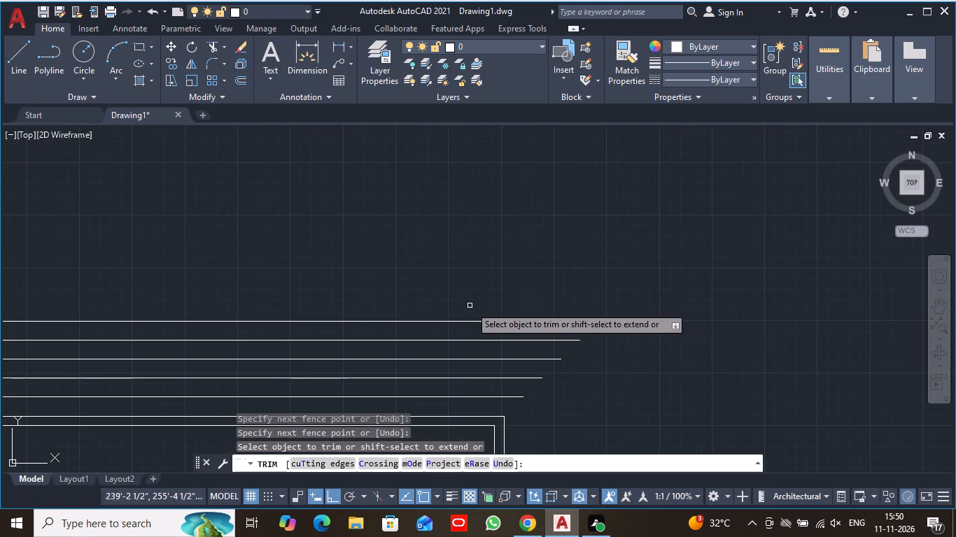
drag(474, 300, 467, 396)
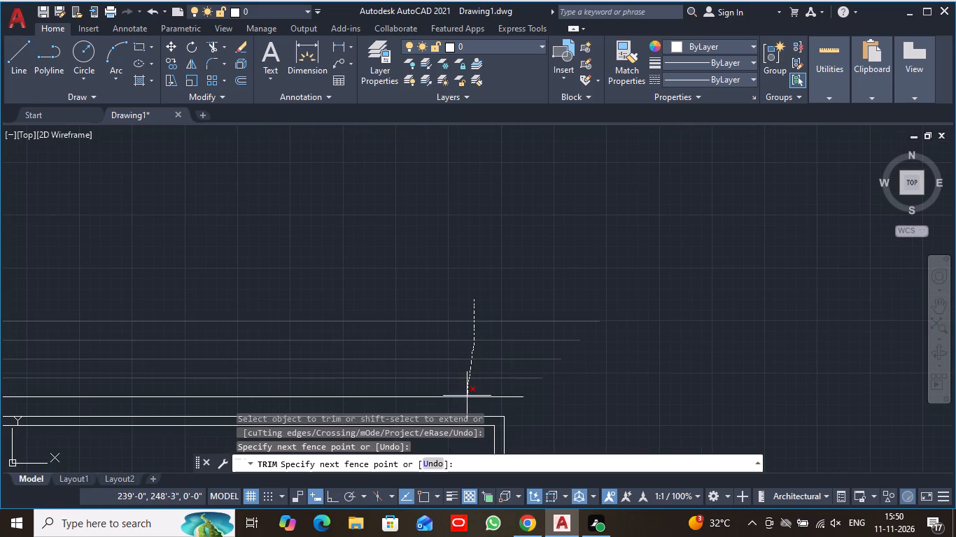
drag(467, 396, 467, 399)
Trim away the five parallel lines outside the west boundary wall with a fence across them, and end the Trim command.
middle_drag(383, 317, 955, 152)
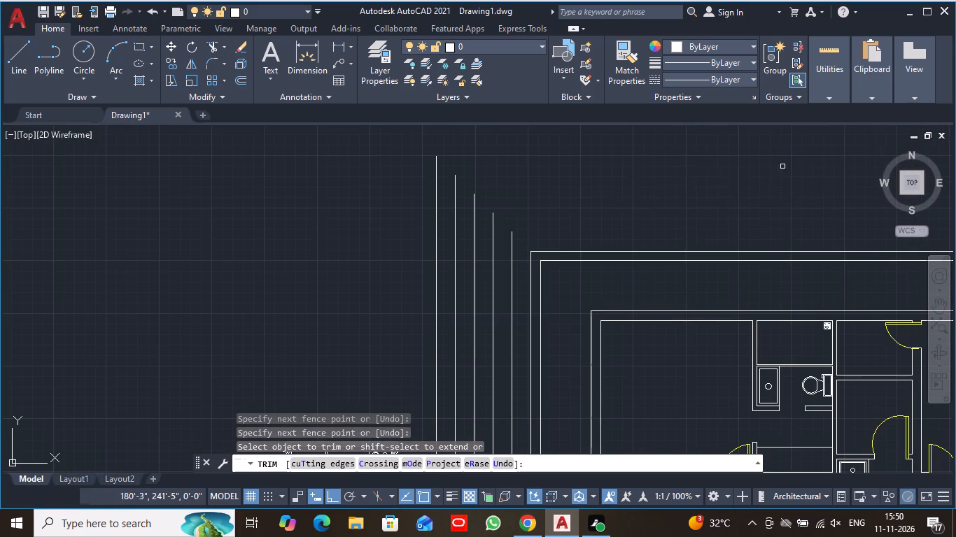
middle_drag(554, 369, 537, 209)
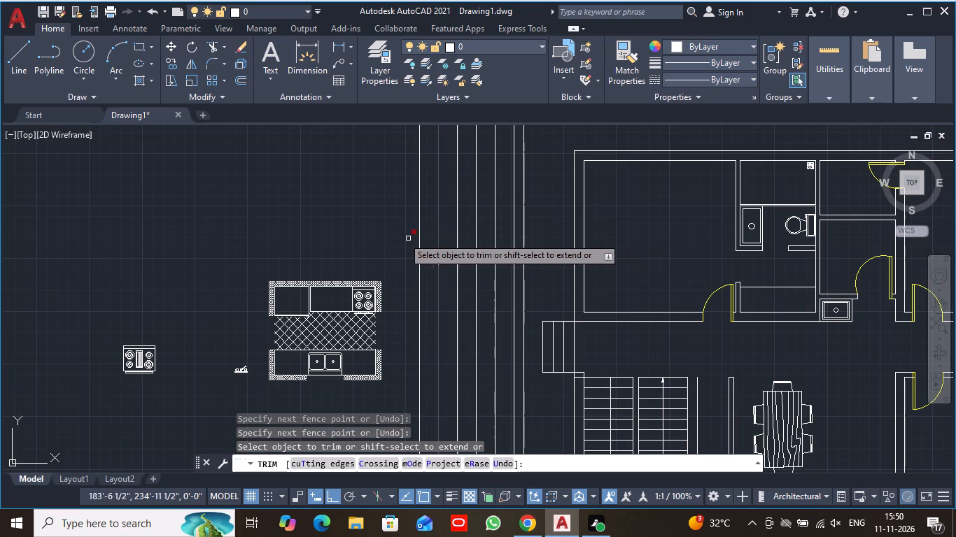
drag(396, 232, 493, 254)
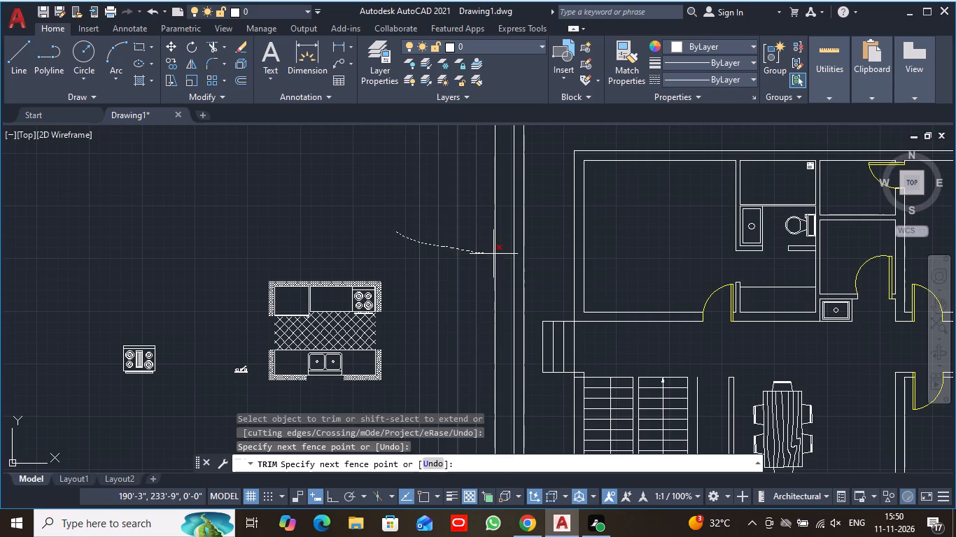
drag(493, 254, 499, 254)
scroll(499, 254, down, 3)
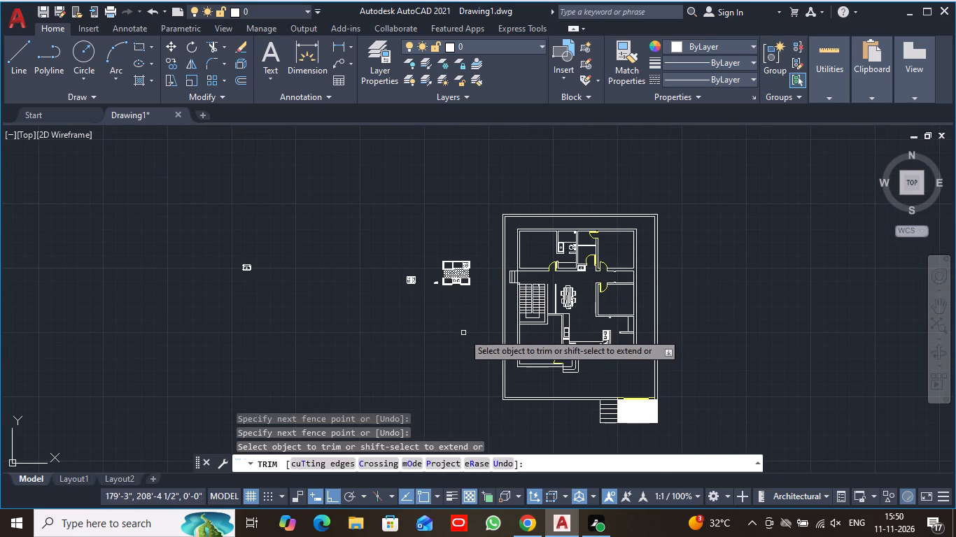
key(Escape)
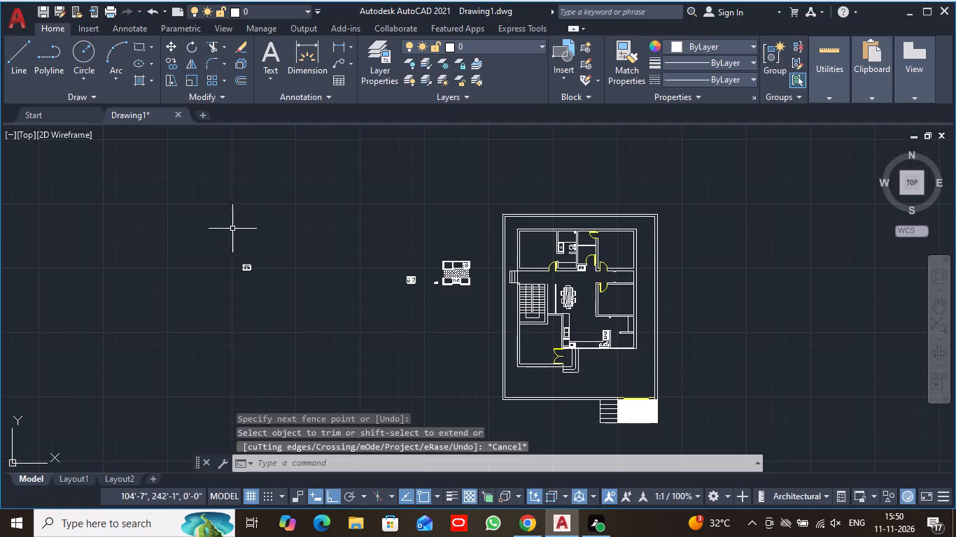
Erase the four leftover furniture and fixture blocks lying outside the plan, west of the boundary wall.
click(216, 219)
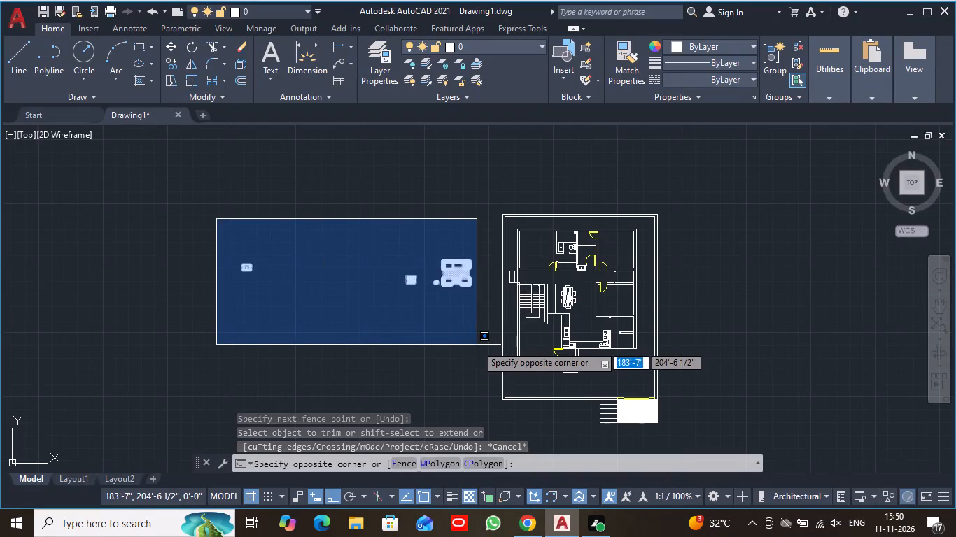
click(477, 345)
key(Delete)
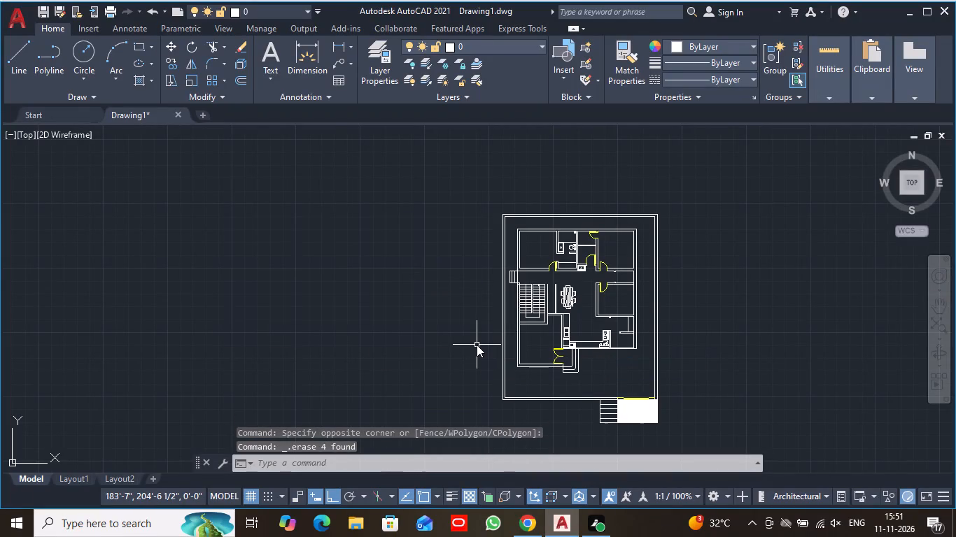
Dismiss the incoming WhatsApp notifications covering the drawing area near the gate.
middle_drag(725, 347, 670, 290)
scroll(612, 273, up, 1)
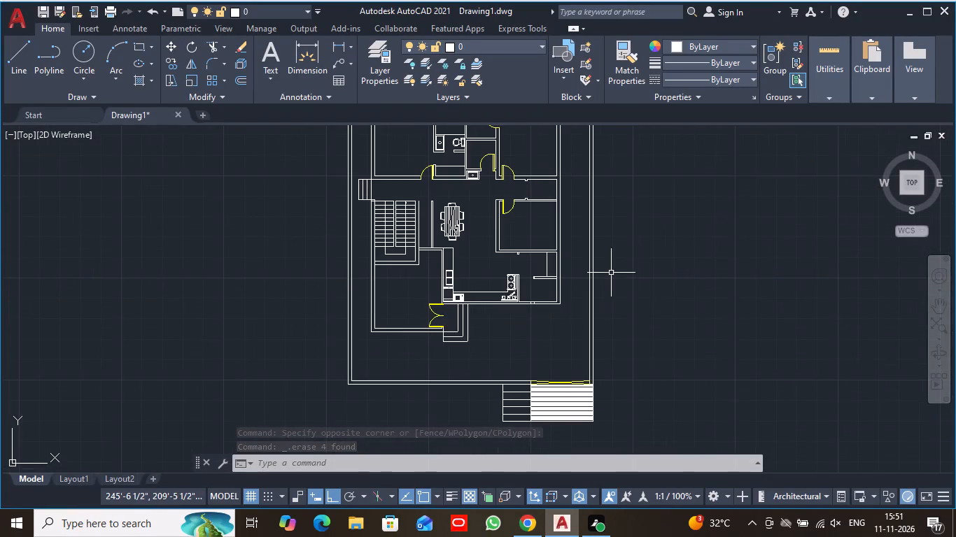
scroll(611, 273, up, 2)
middle_drag(612, 357, 657, 124)
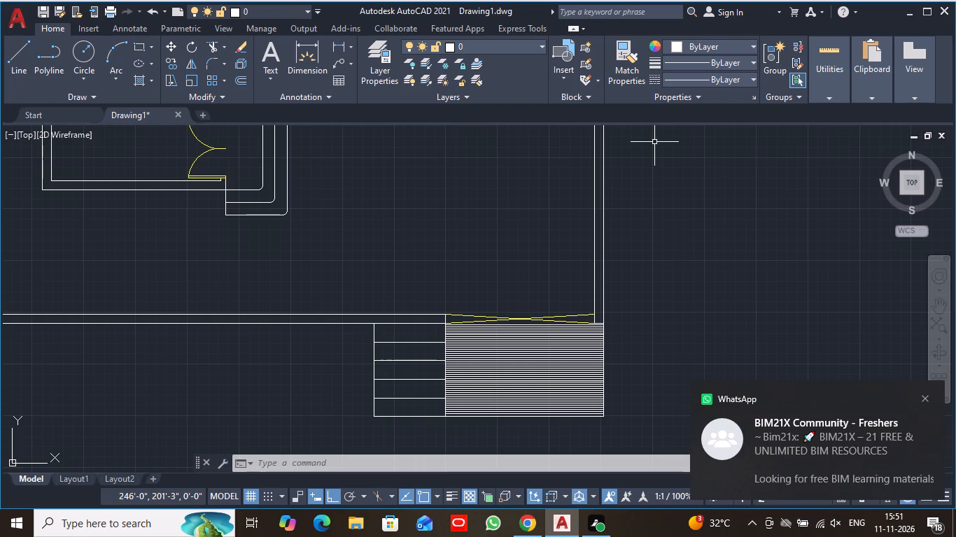
click(925, 394)
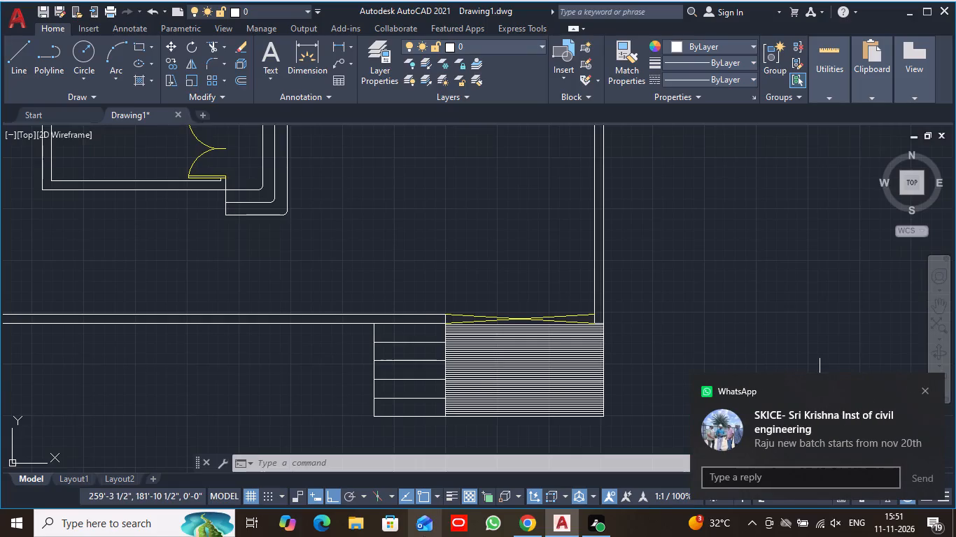
click(924, 387)
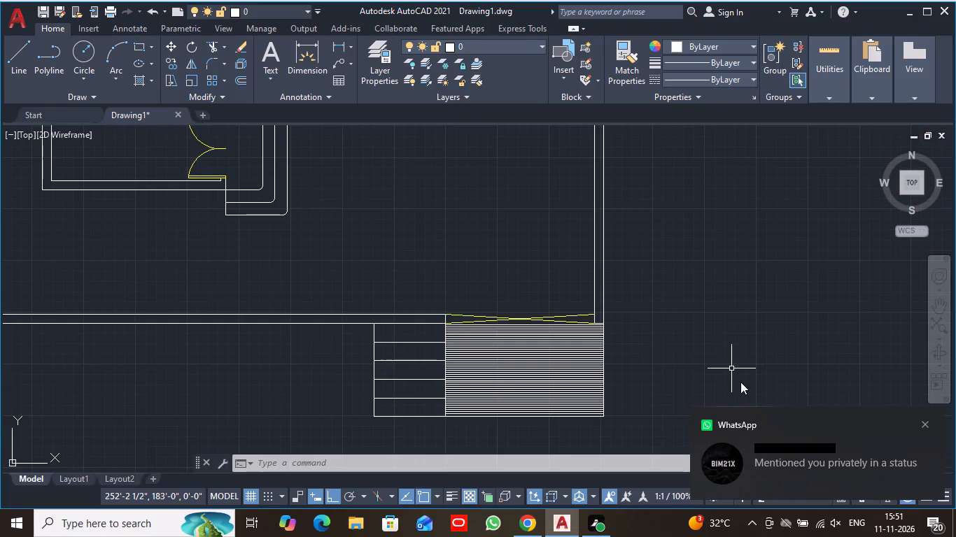
click(924, 424)
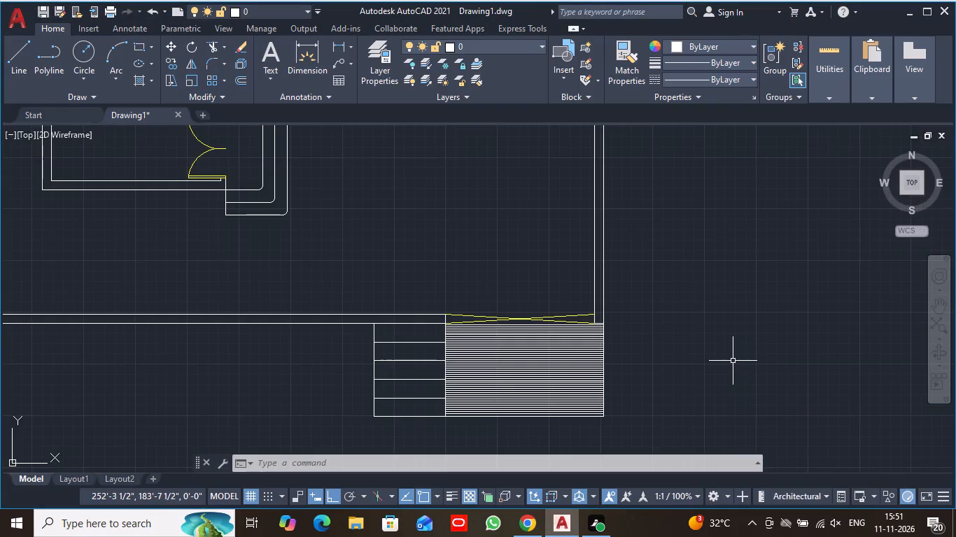
middle_drag(463, 262, 474, 198)
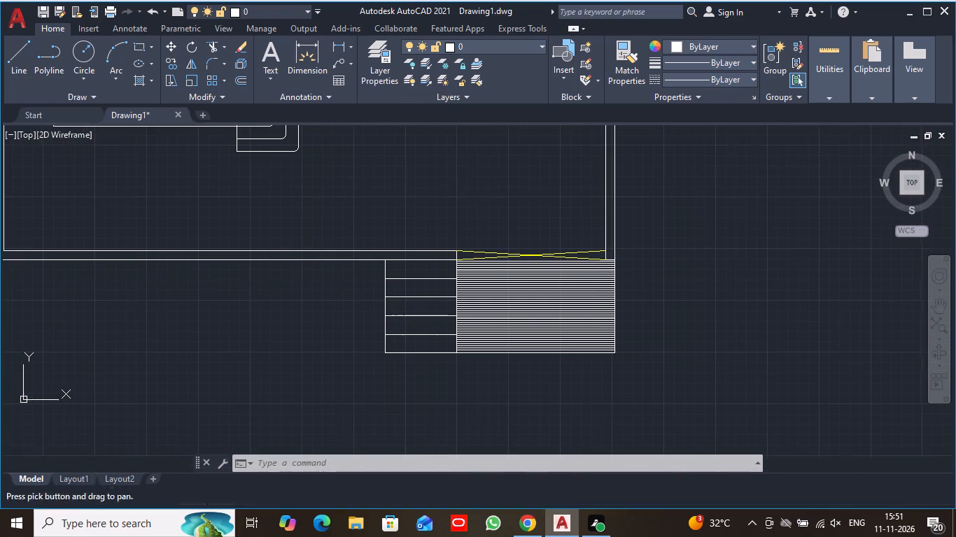
scroll(472, 220, up, 3)
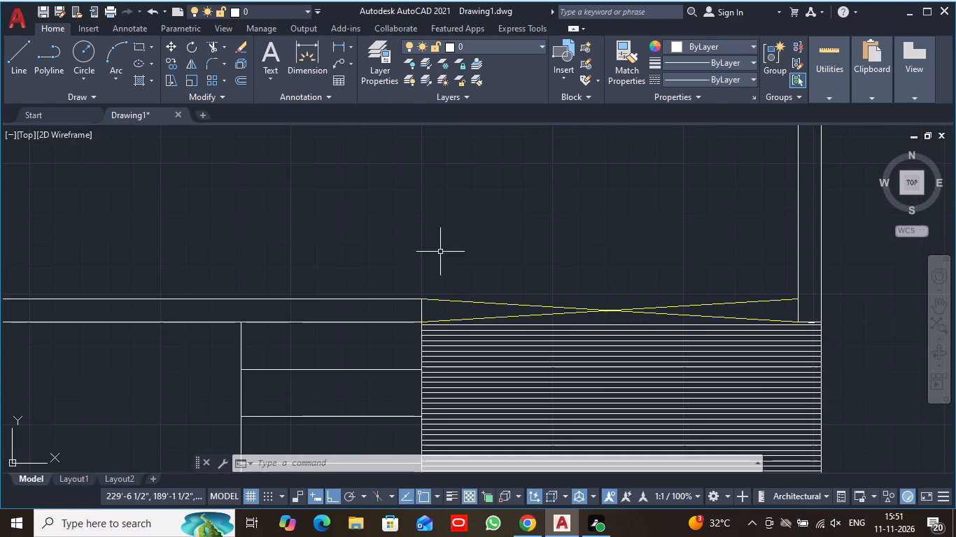
middle_drag(440, 252, 505, 164)
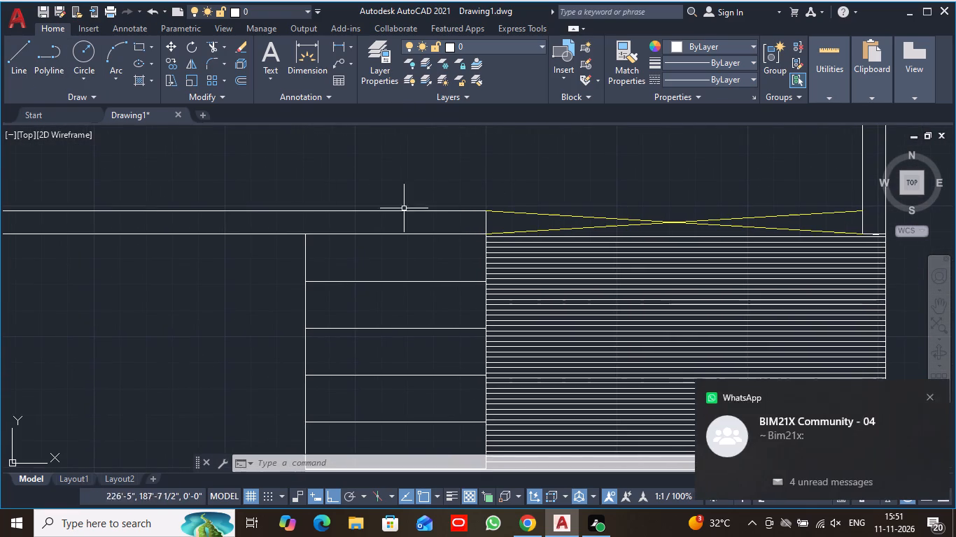
click(925, 397)
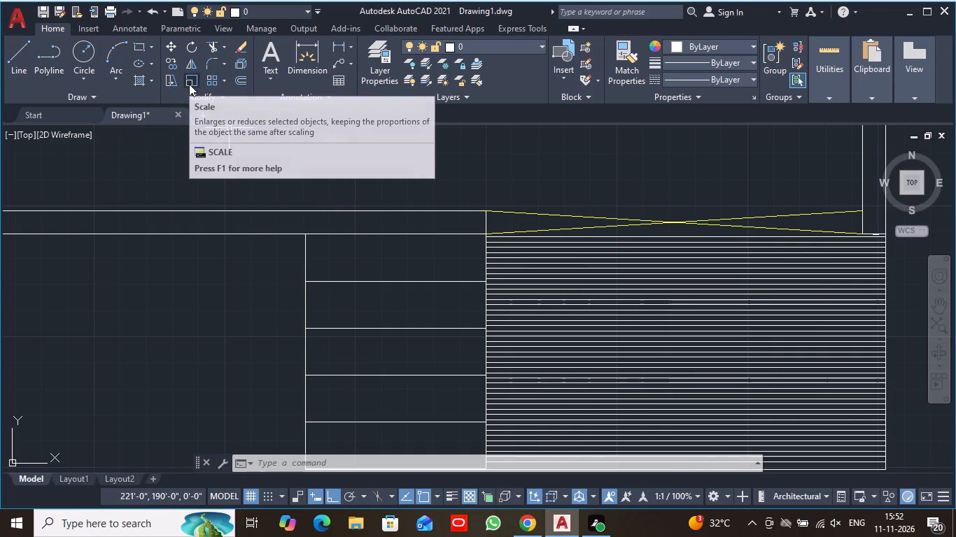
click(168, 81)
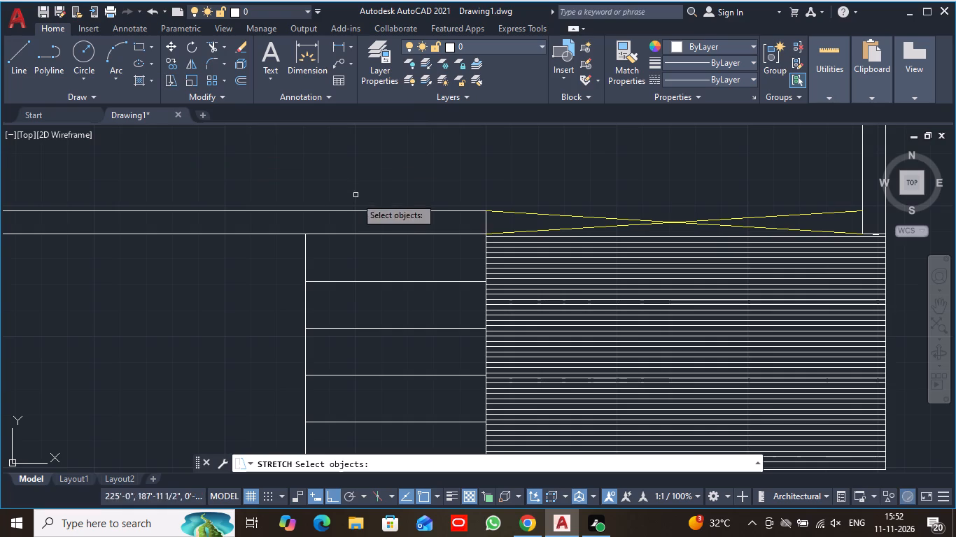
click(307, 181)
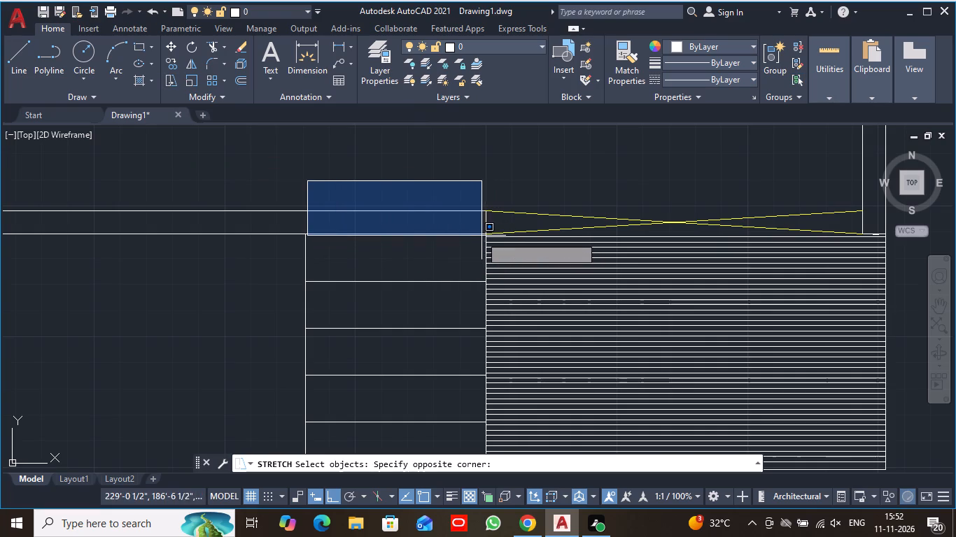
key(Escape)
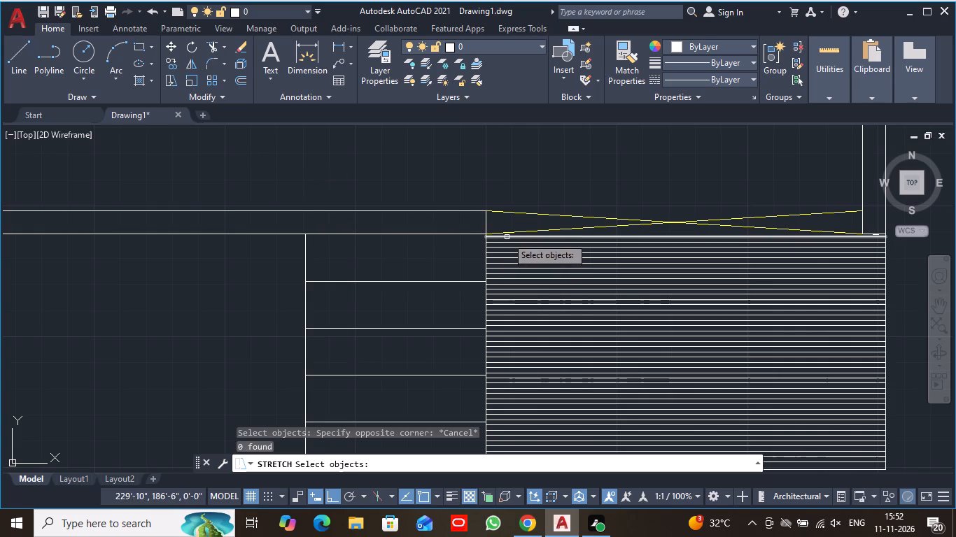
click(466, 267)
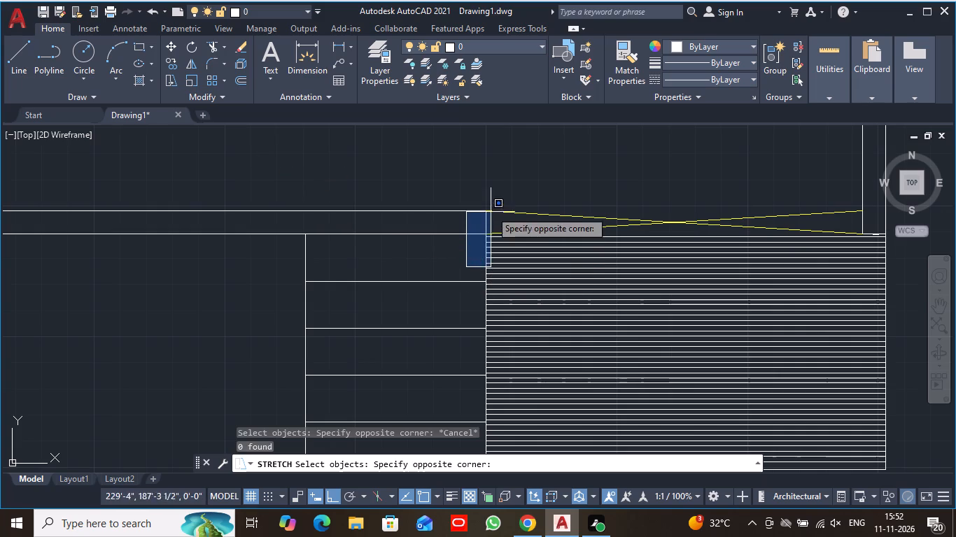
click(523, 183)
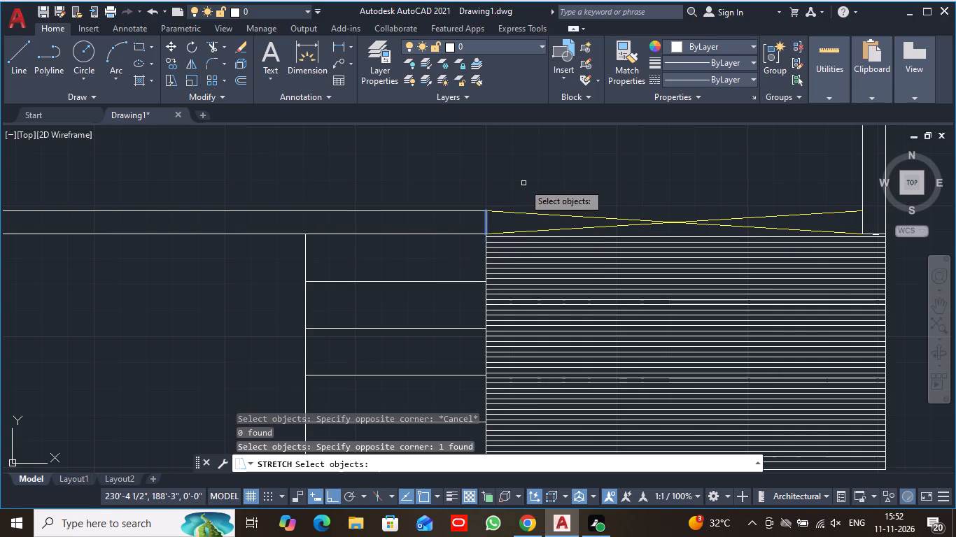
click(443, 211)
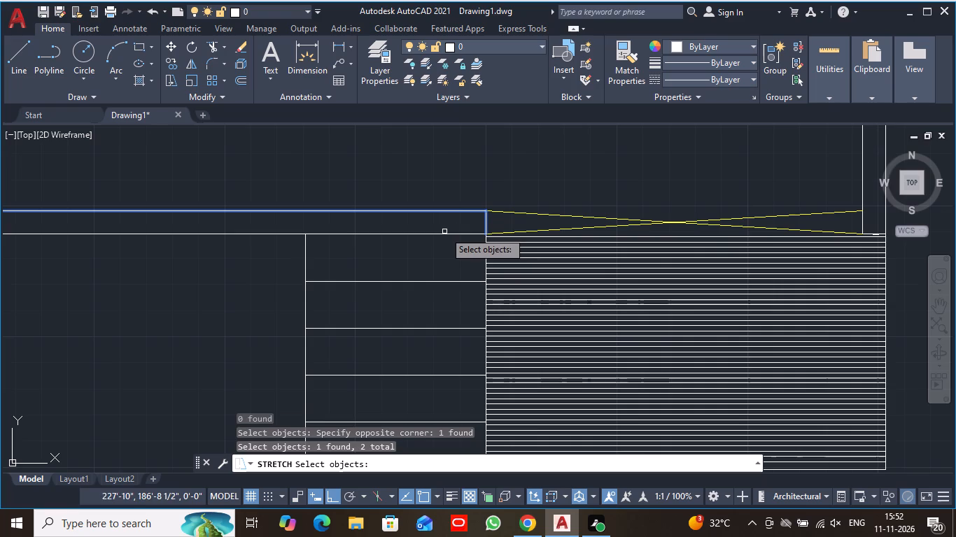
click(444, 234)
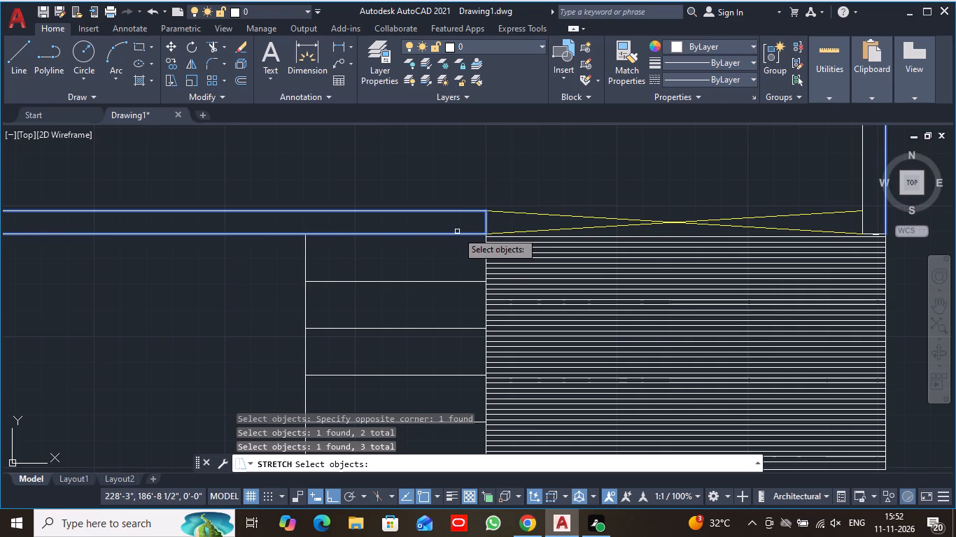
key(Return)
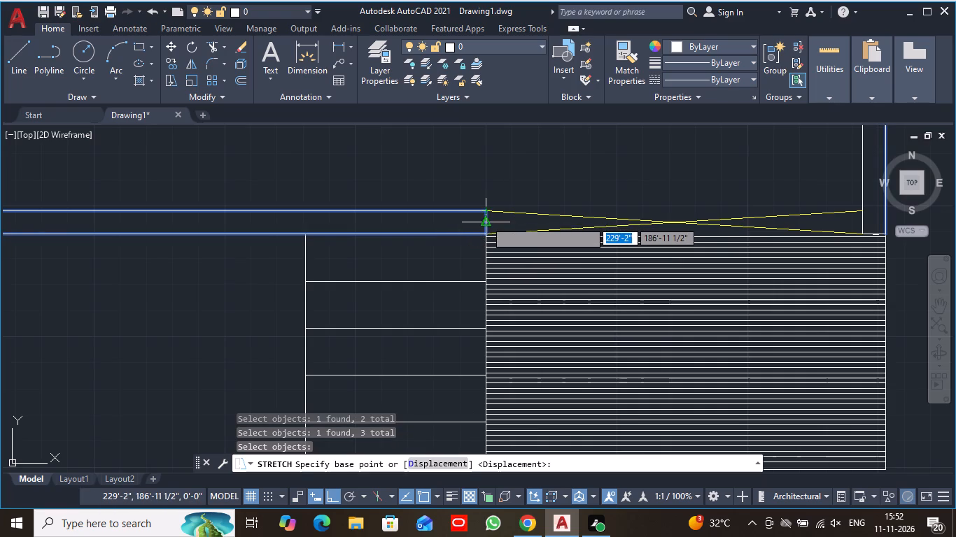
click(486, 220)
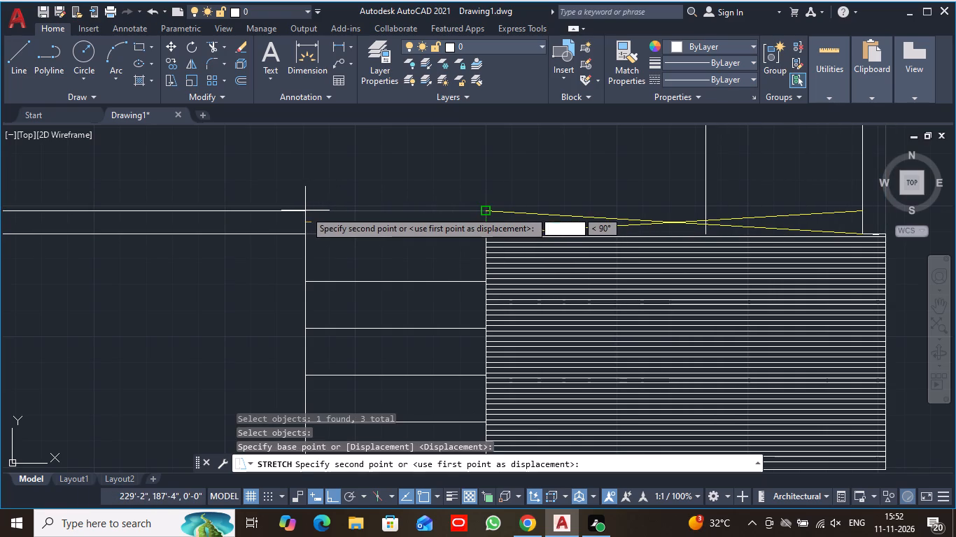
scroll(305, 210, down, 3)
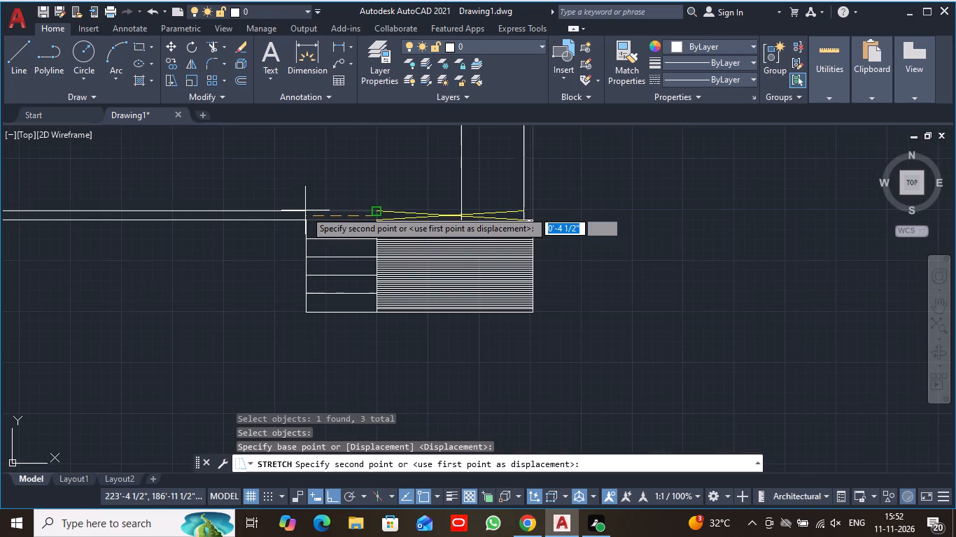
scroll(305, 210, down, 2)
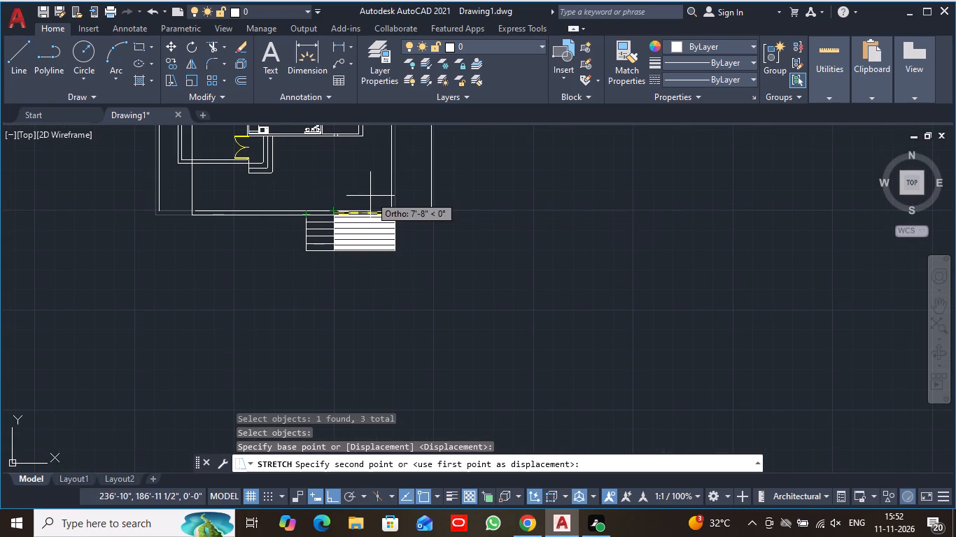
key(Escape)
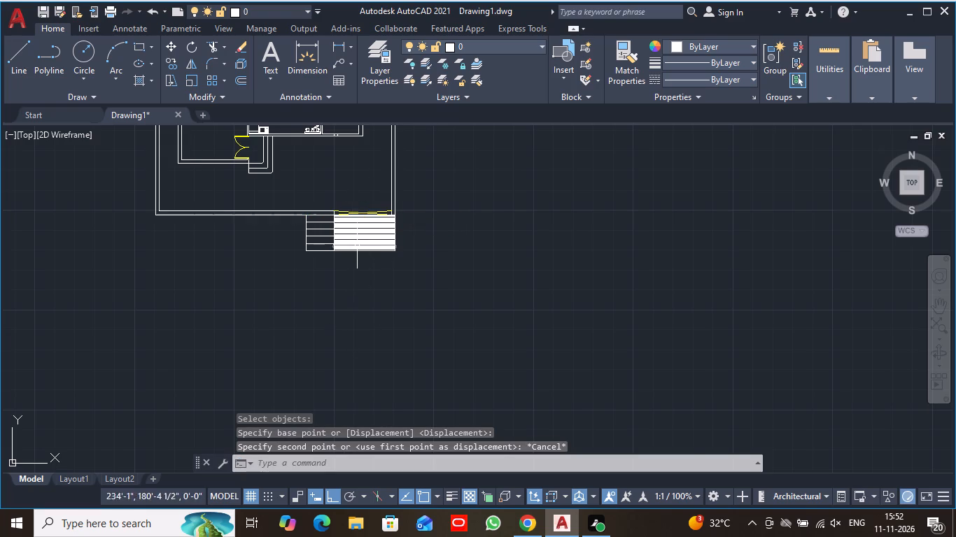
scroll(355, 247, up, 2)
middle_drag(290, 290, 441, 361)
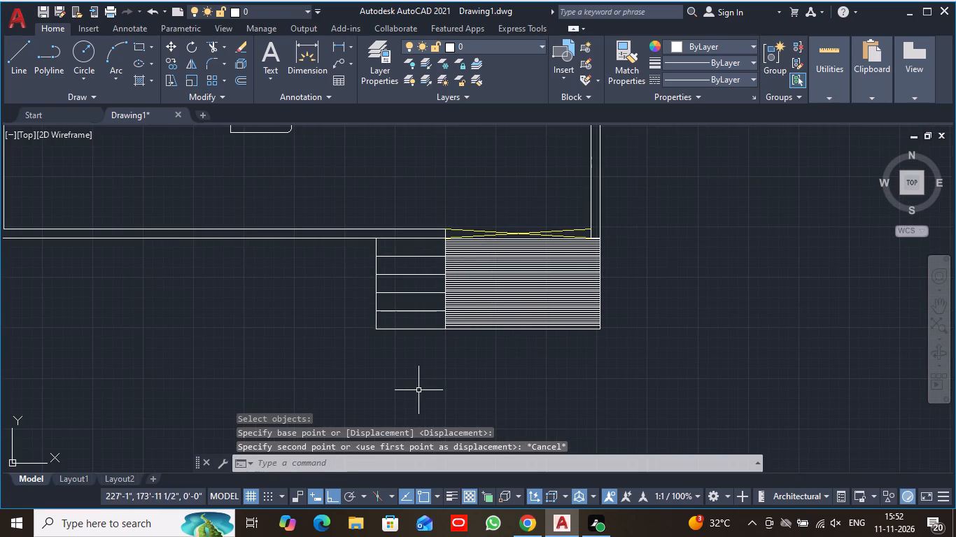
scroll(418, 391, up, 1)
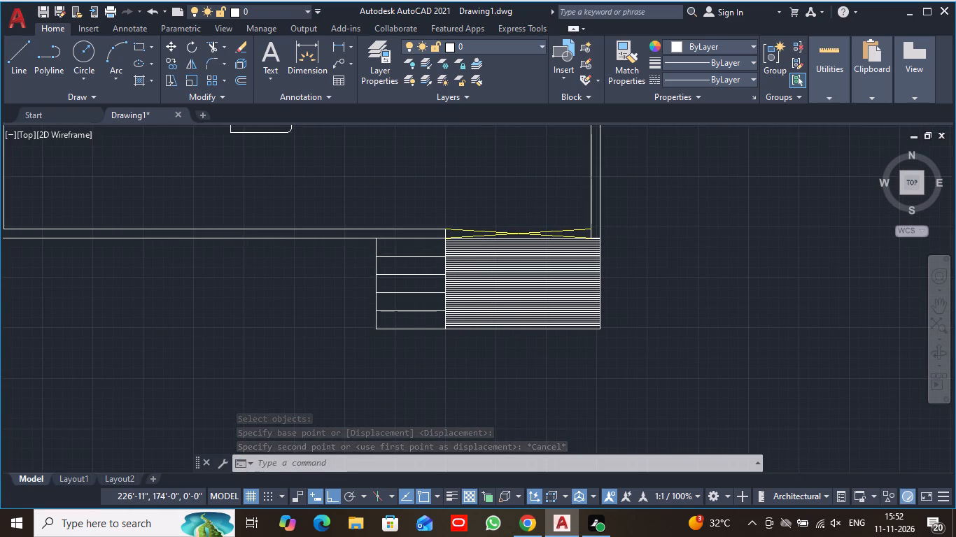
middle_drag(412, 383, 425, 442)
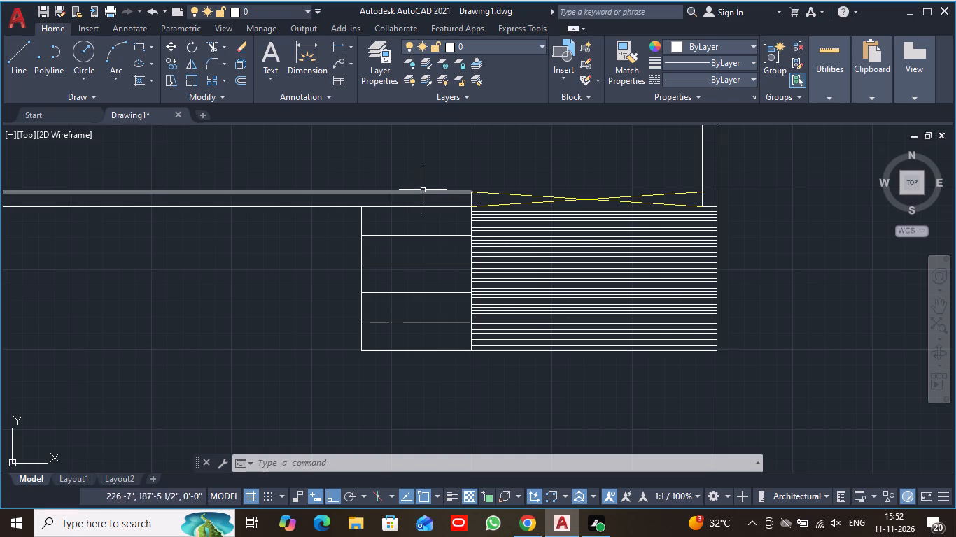
Draw a line across the south boundary wall's two lines, in line with the entrance steps' west edge.
click(13, 52)
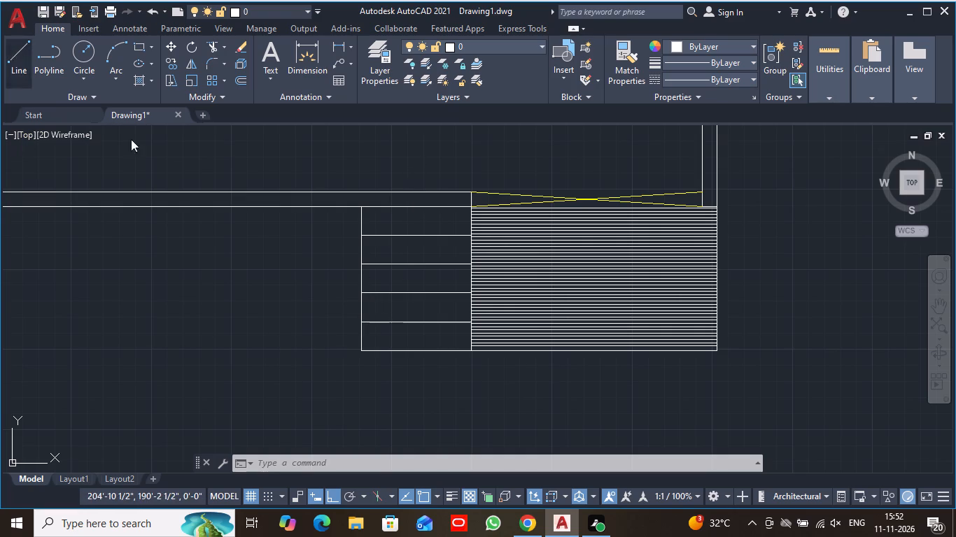
scroll(333, 155, up, 1)
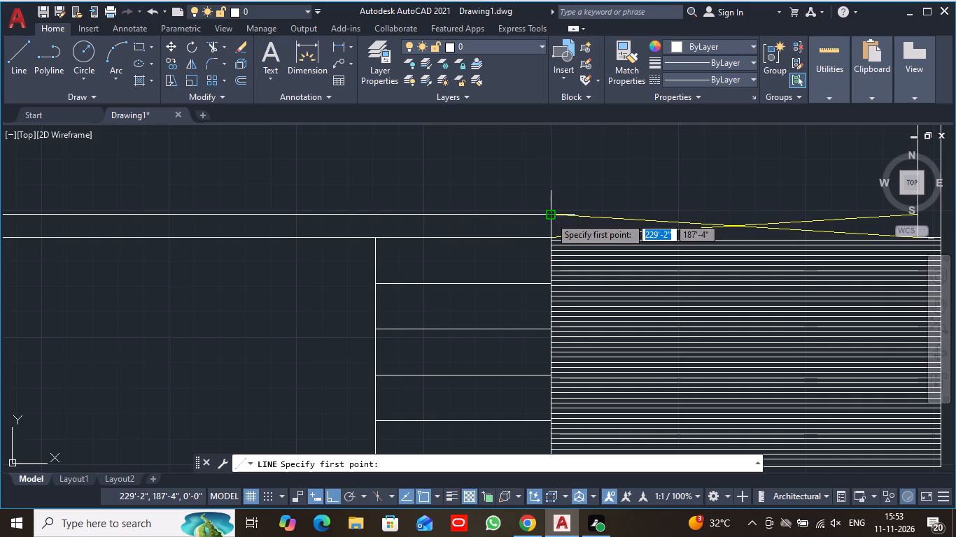
click(375, 215)
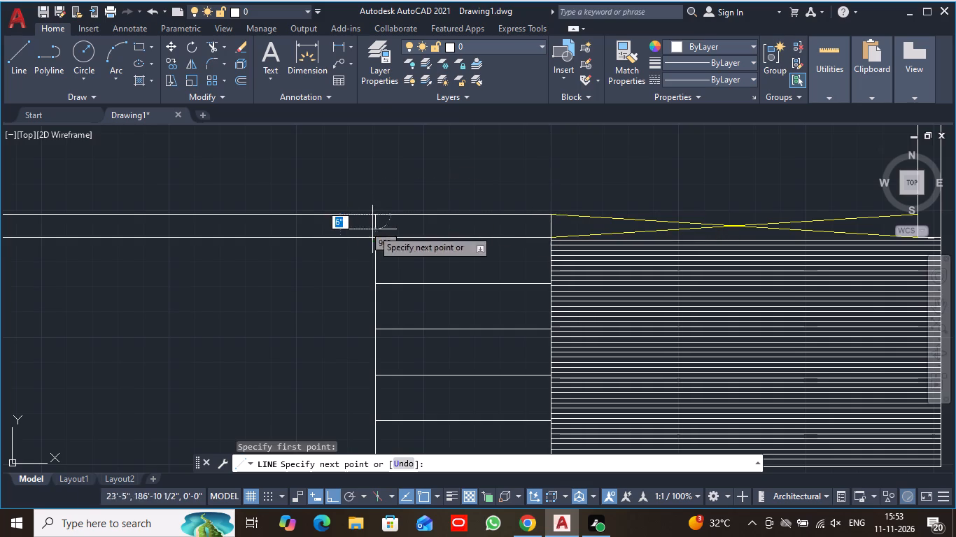
click(372, 235)
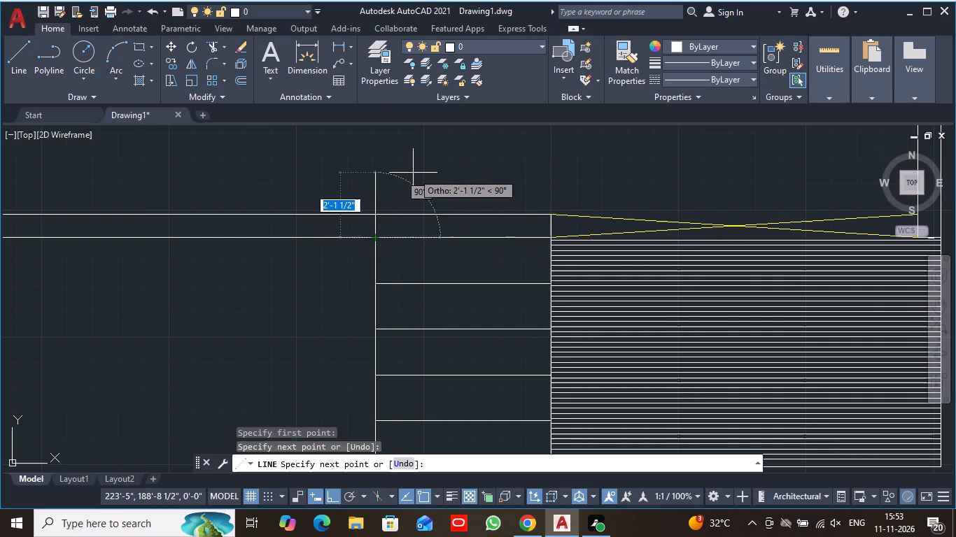
key(Escape)
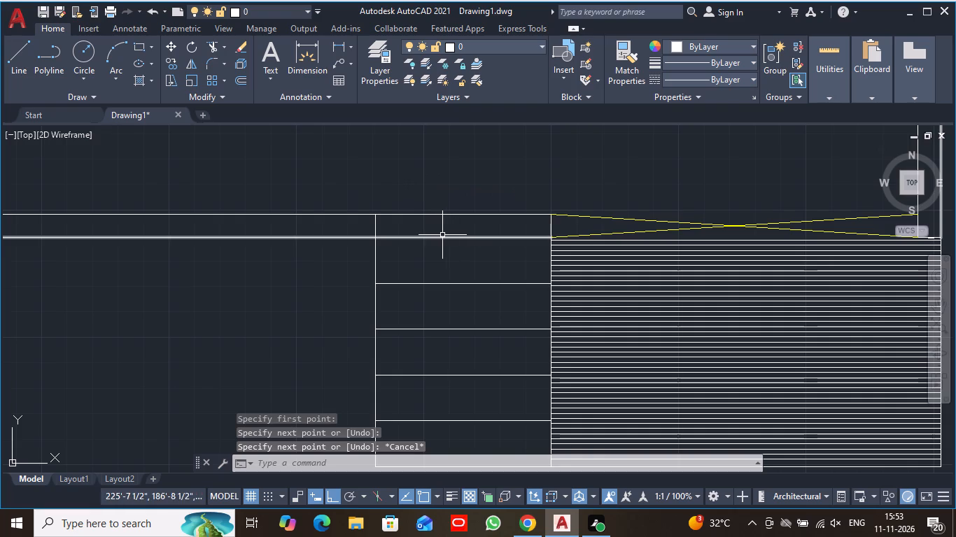
Trim away both south wall lines above the entrance steps, and the old wall end line beside the gate.
text(tr)
key(space)
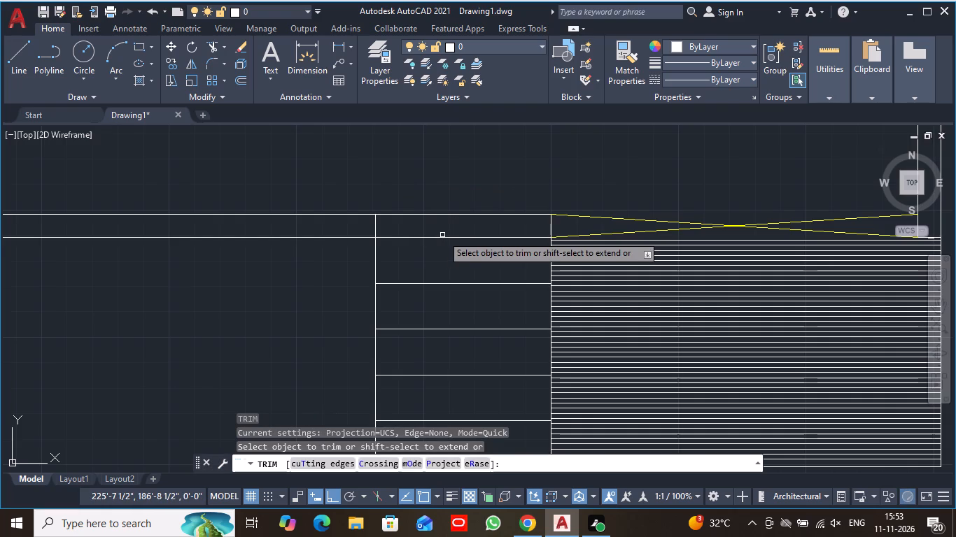
click(458, 217)
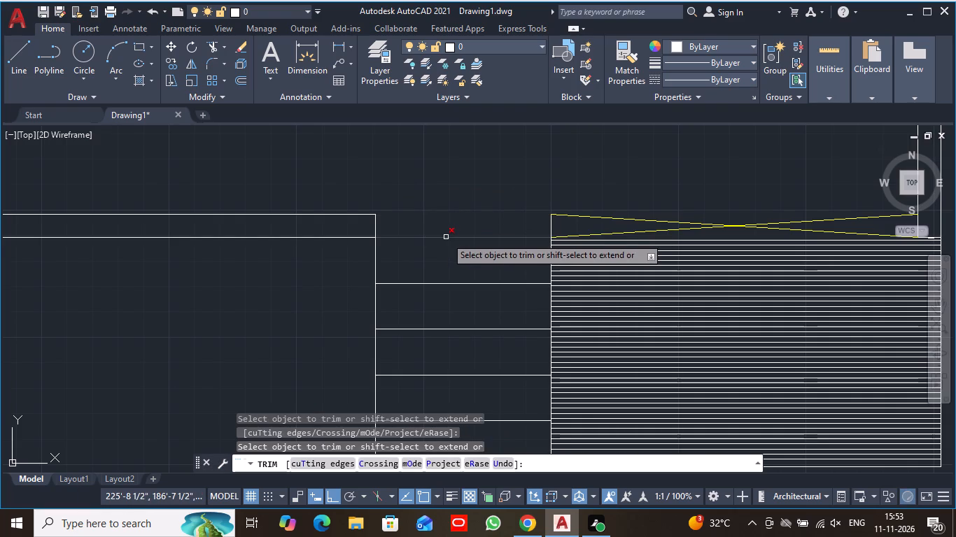
click(446, 237)
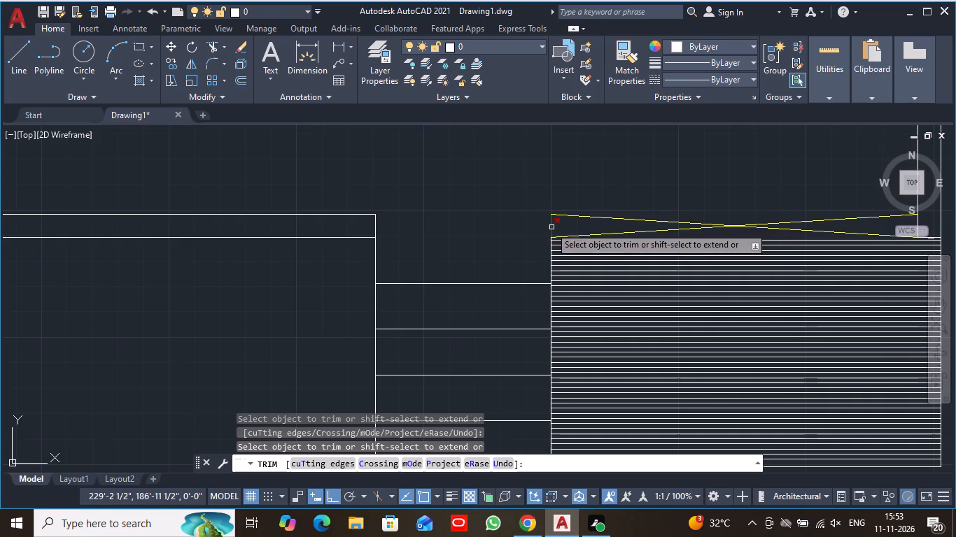
click(549, 225)
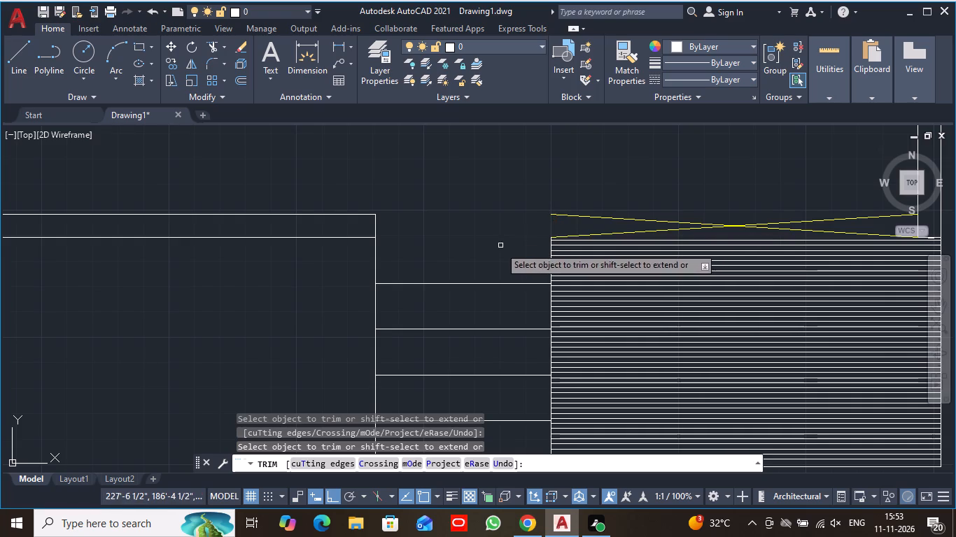
Trim away the yellow crossed gate lines and the small line stub at the ramp's northwest corner, and end Trim.
scroll(498, 249, down, 1)
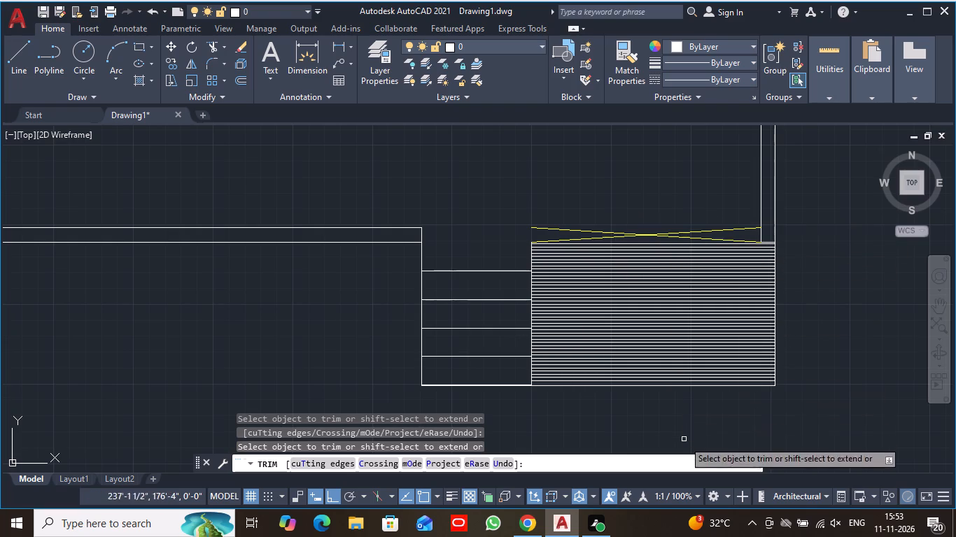
click(650, 235)
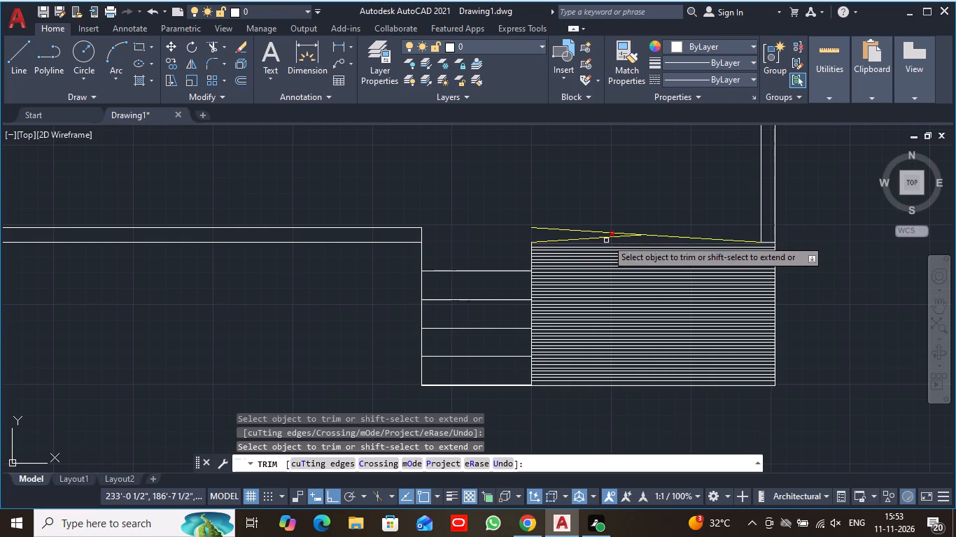
click(607, 238)
click(586, 230)
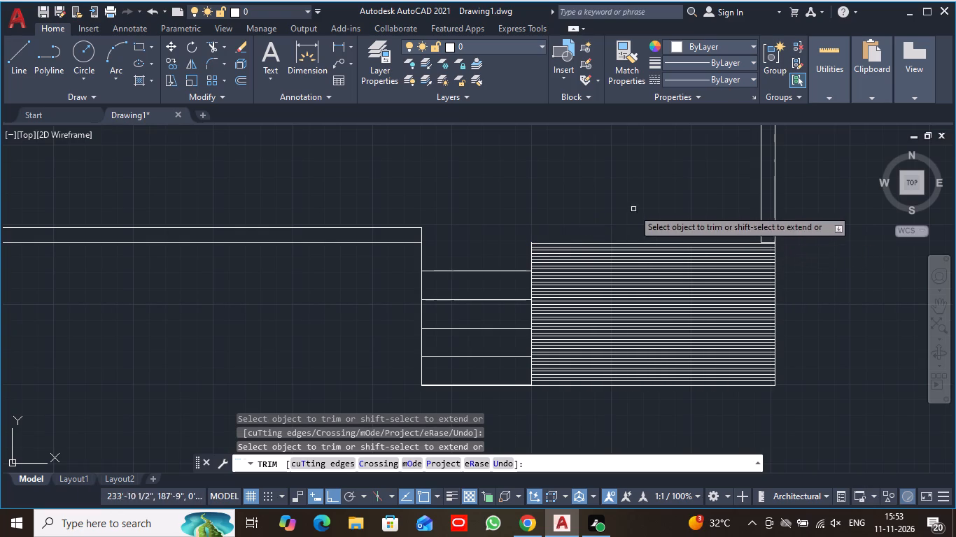
scroll(638, 203, down, 1)
scroll(619, 213, up, 2)
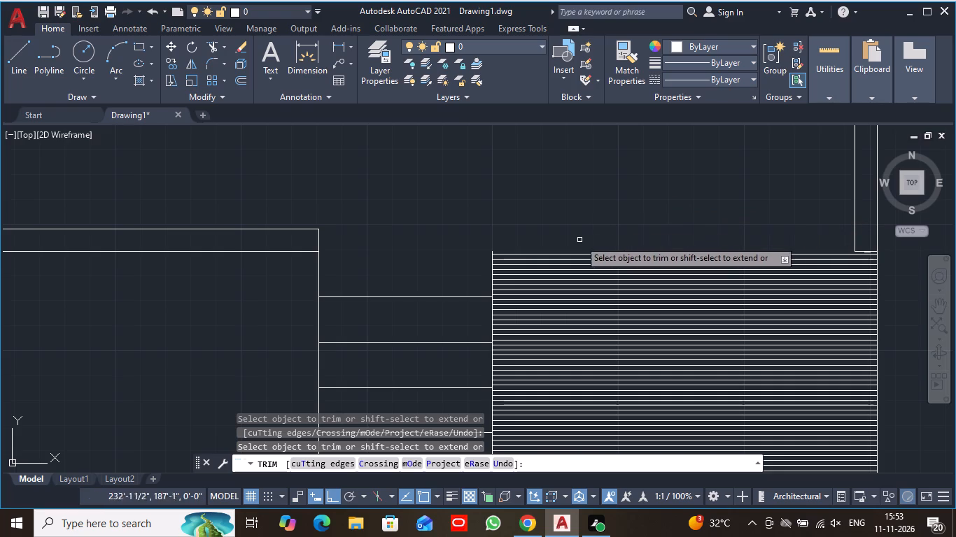
scroll(500, 232, up, 5)
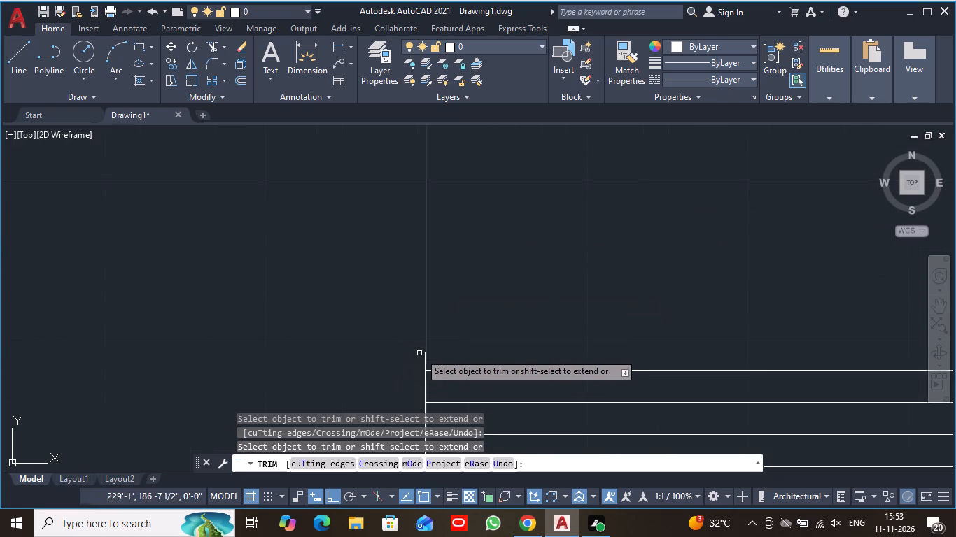
click(425, 354)
scroll(481, 268, down, 5)
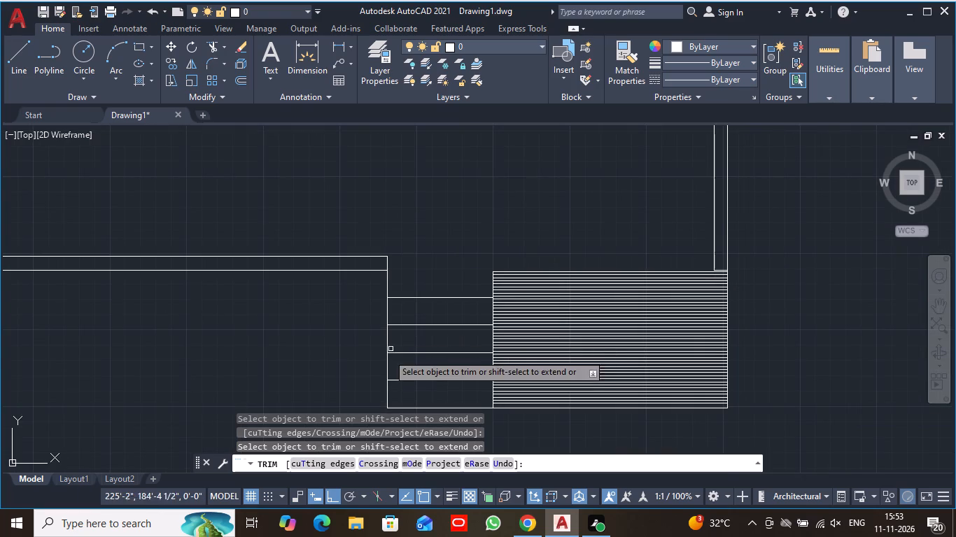
key(Escape)
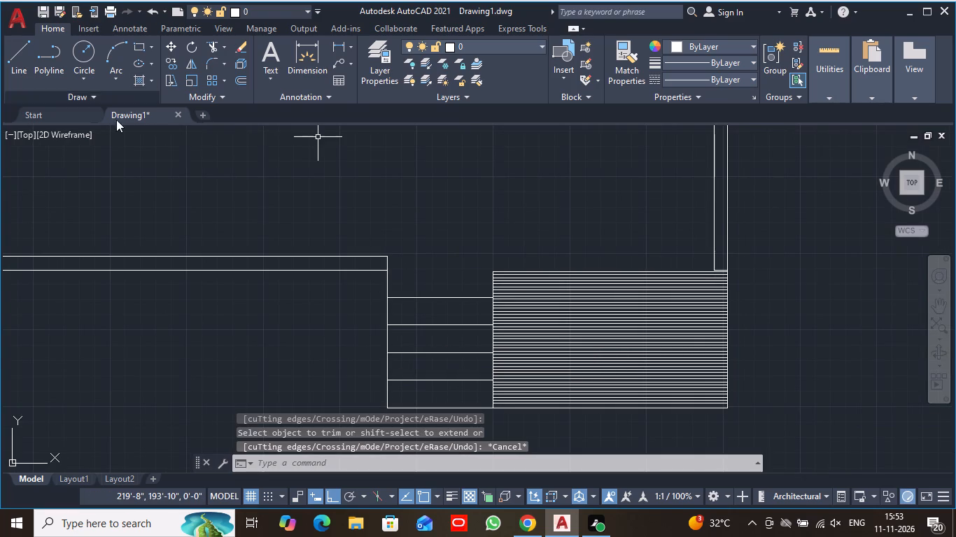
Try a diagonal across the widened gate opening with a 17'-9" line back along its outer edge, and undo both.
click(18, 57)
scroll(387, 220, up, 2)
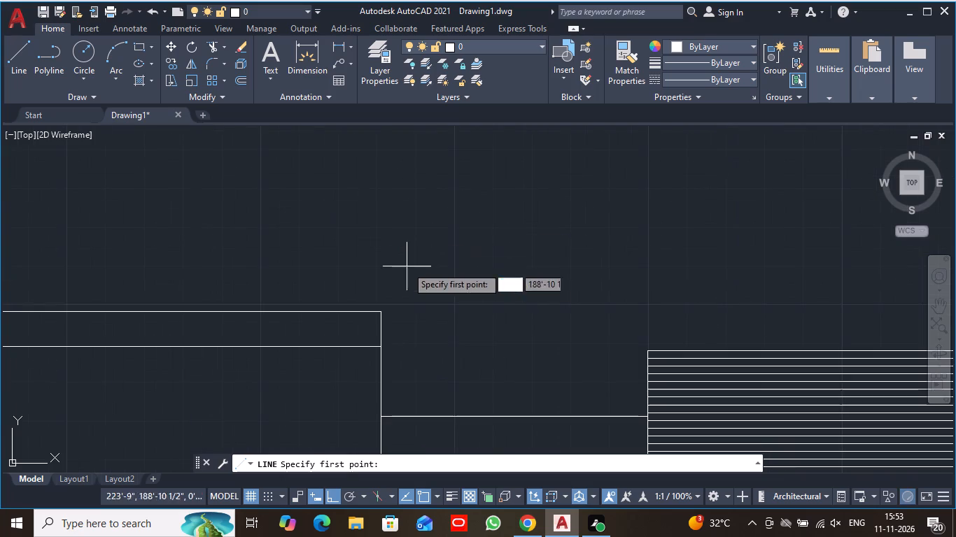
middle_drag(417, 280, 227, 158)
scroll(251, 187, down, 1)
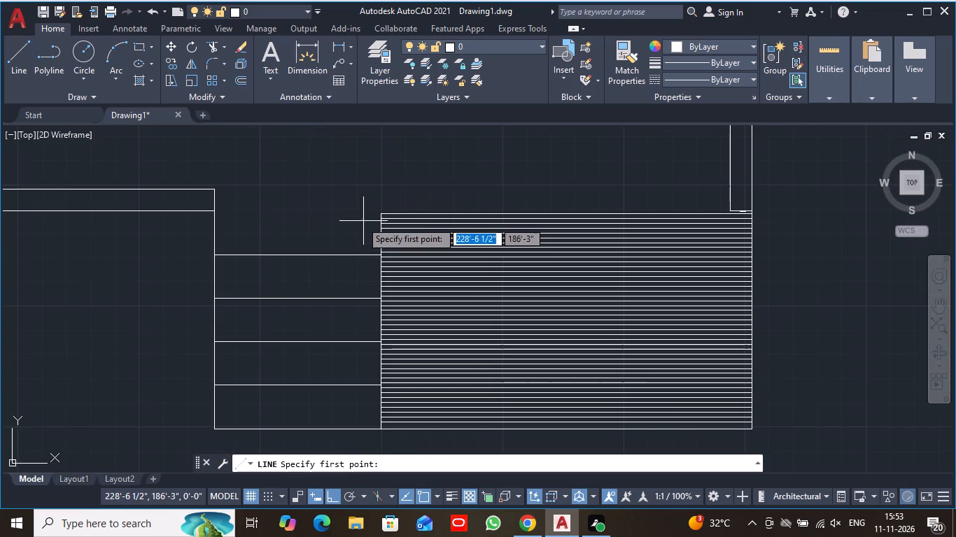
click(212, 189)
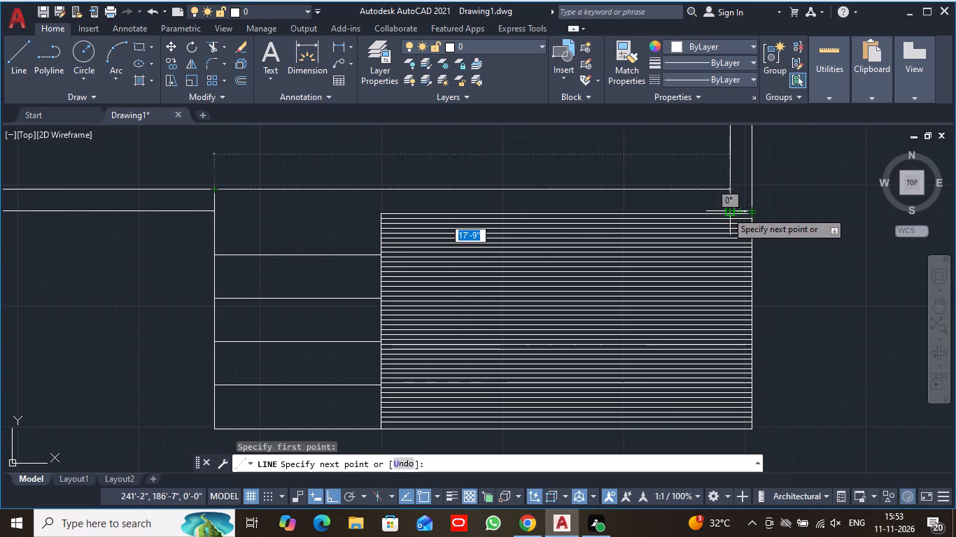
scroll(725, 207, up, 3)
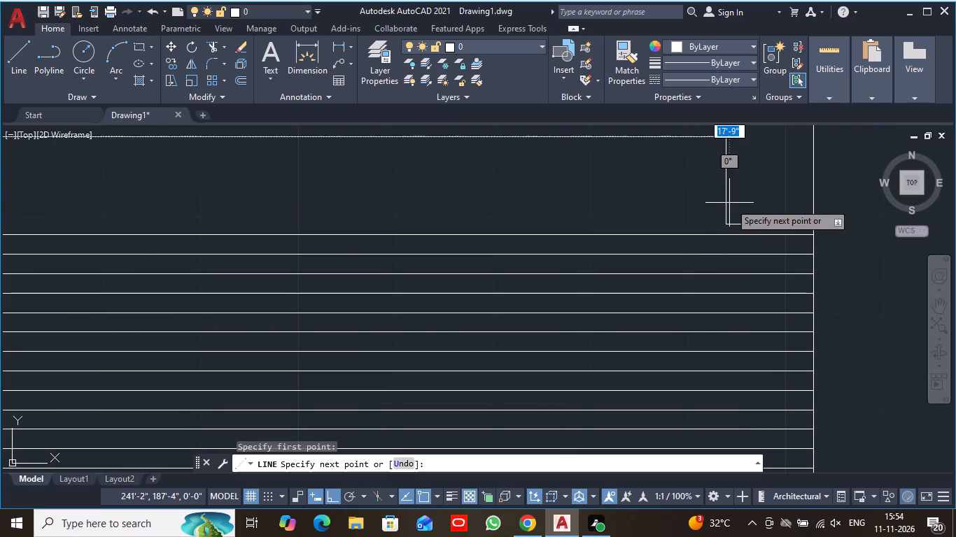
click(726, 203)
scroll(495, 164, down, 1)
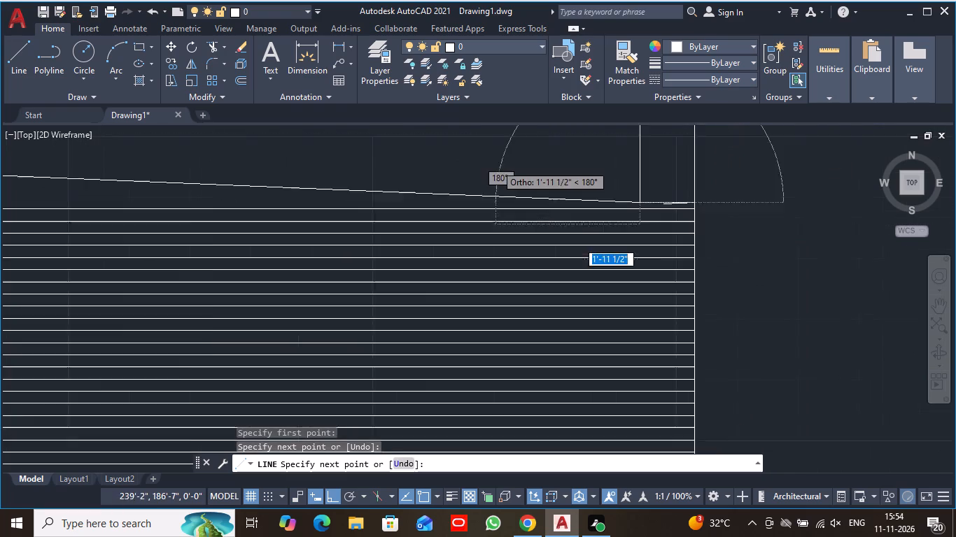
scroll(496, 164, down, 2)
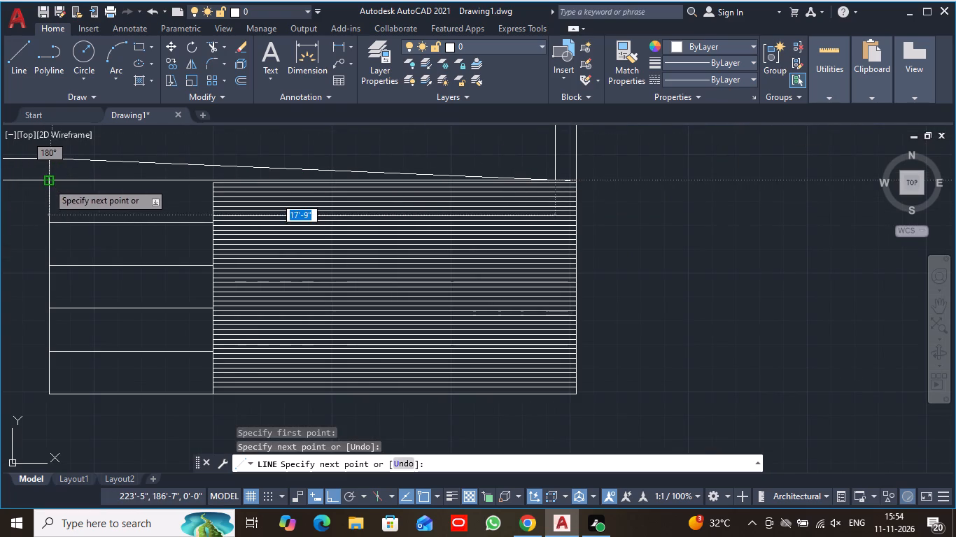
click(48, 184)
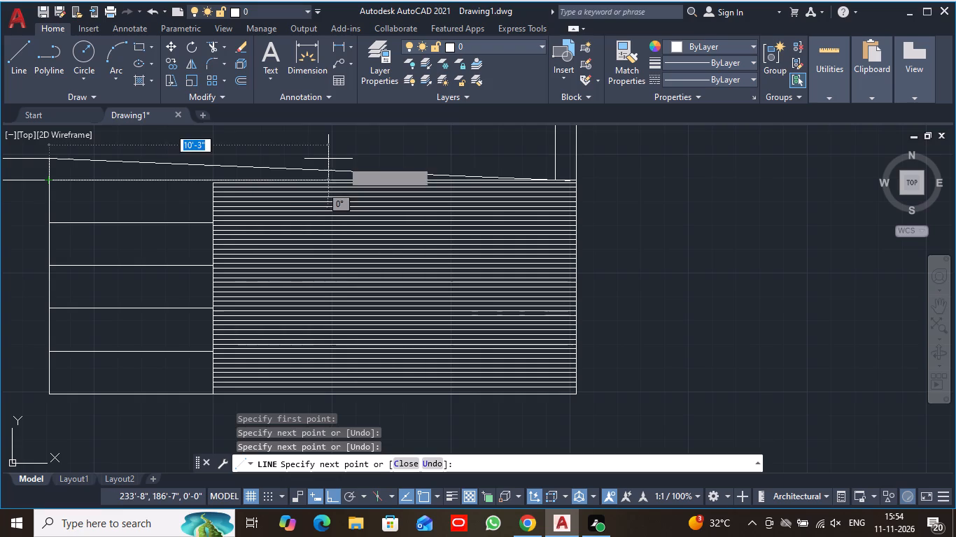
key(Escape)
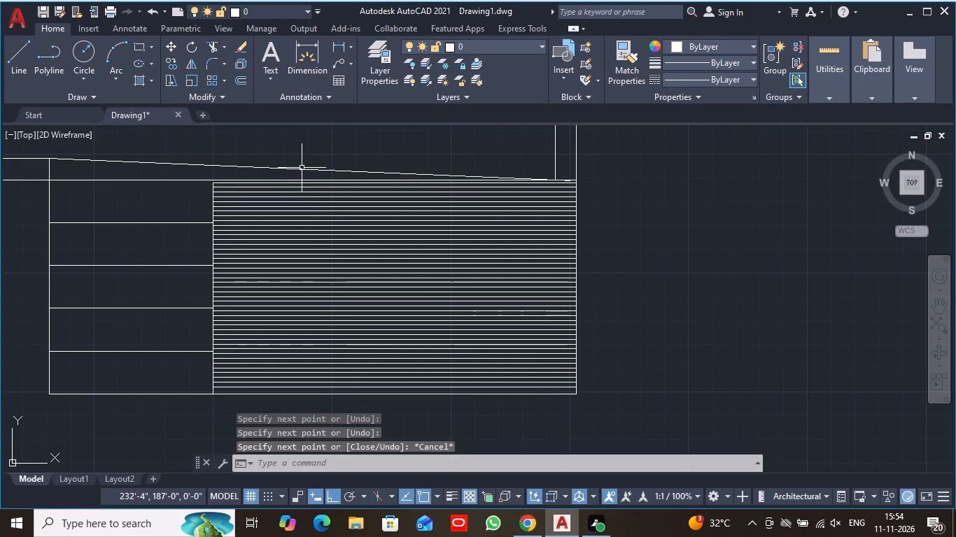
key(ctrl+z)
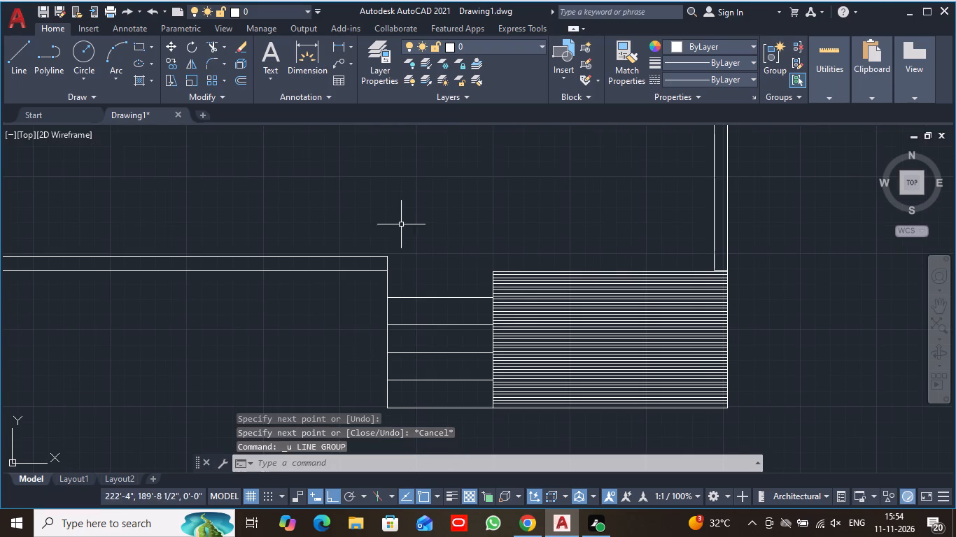
Draw the gate's first diagonal from the south wall end's inner corner to the east wall's lower inner corner.
scroll(492, 243, up, 1)
middle_drag(492, 243, 367, 187)
click(13, 59)
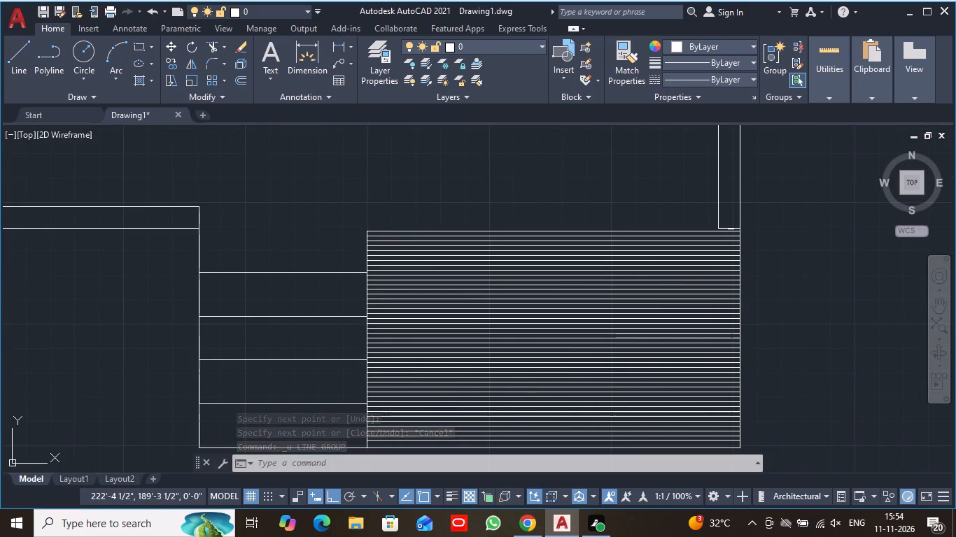
click(198, 208)
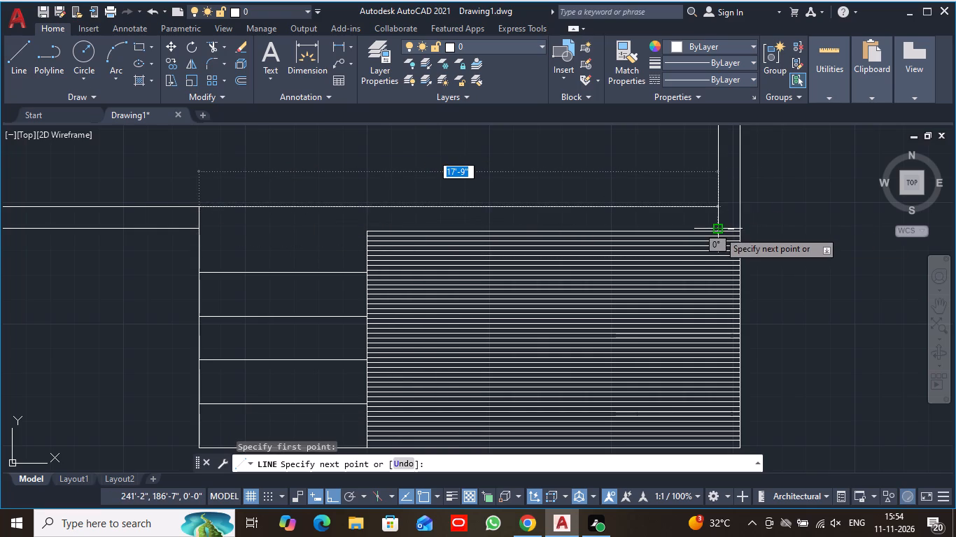
scroll(719, 231, up, 3)
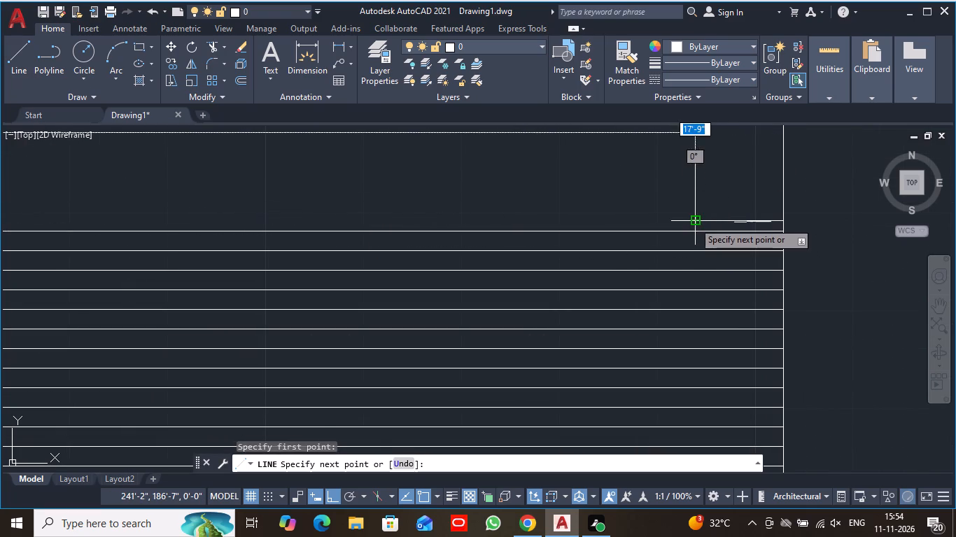
click(694, 222)
key(Escape)
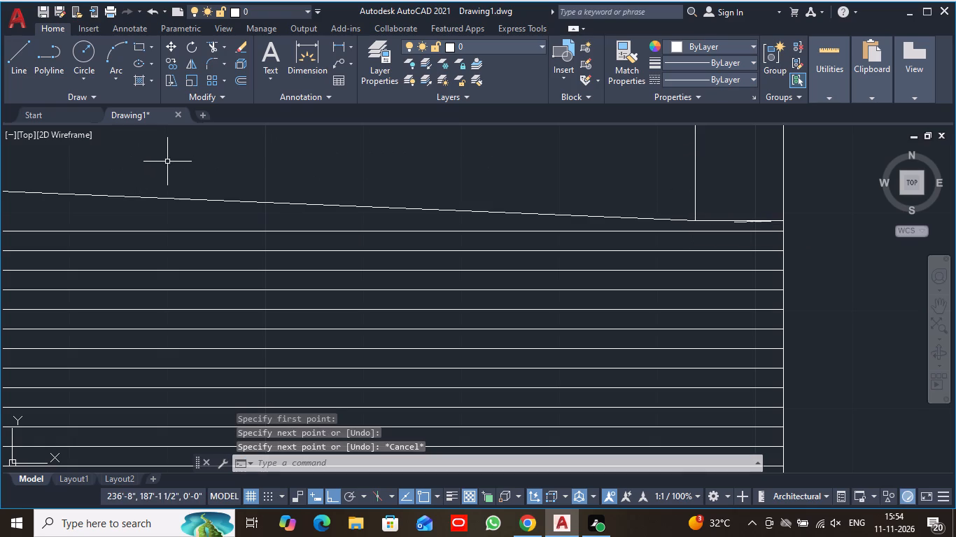
Draw the gate's second diagonal from the south wall end's outer corner to the east wall's inner line, completing the cross.
scroll(166, 189, down, 2)
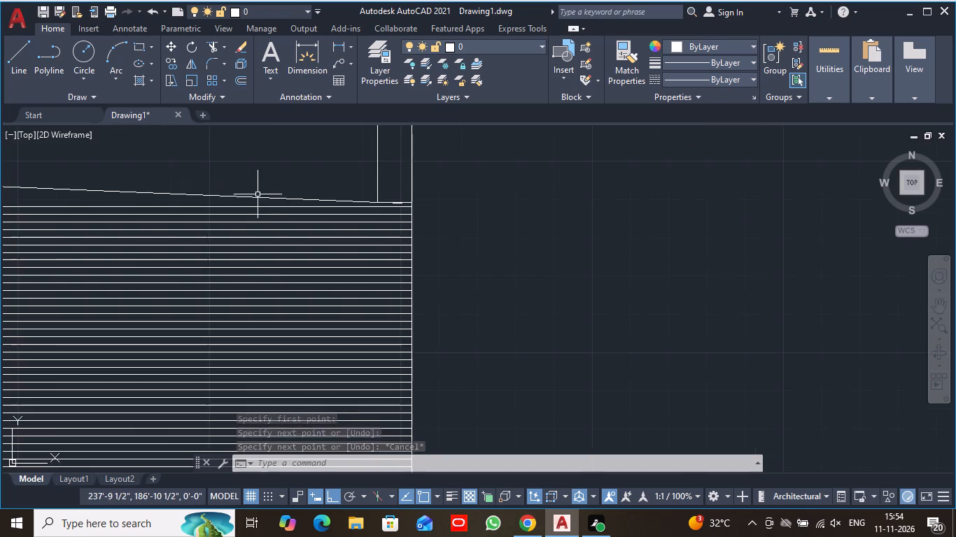
scroll(269, 196, down, 1)
middle_drag(189, 173, 527, 142)
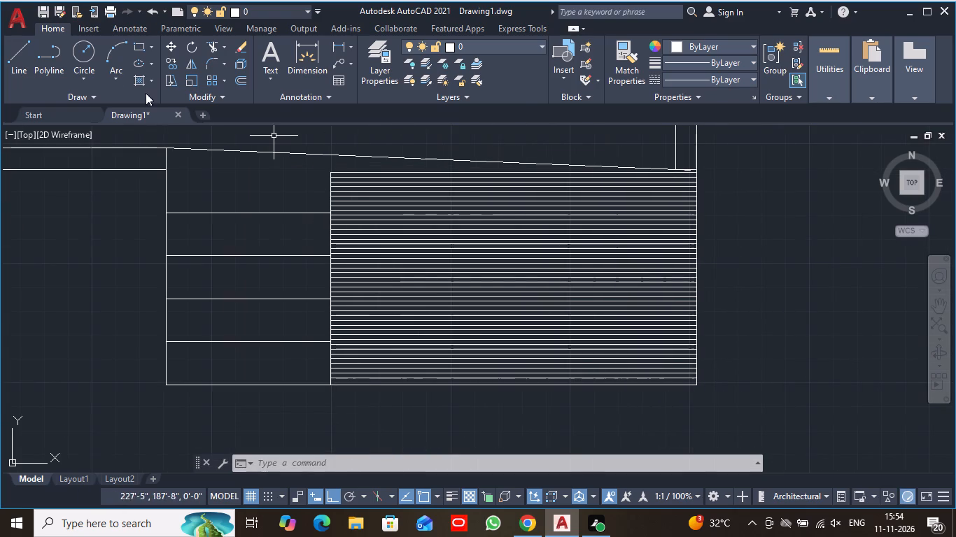
click(13, 52)
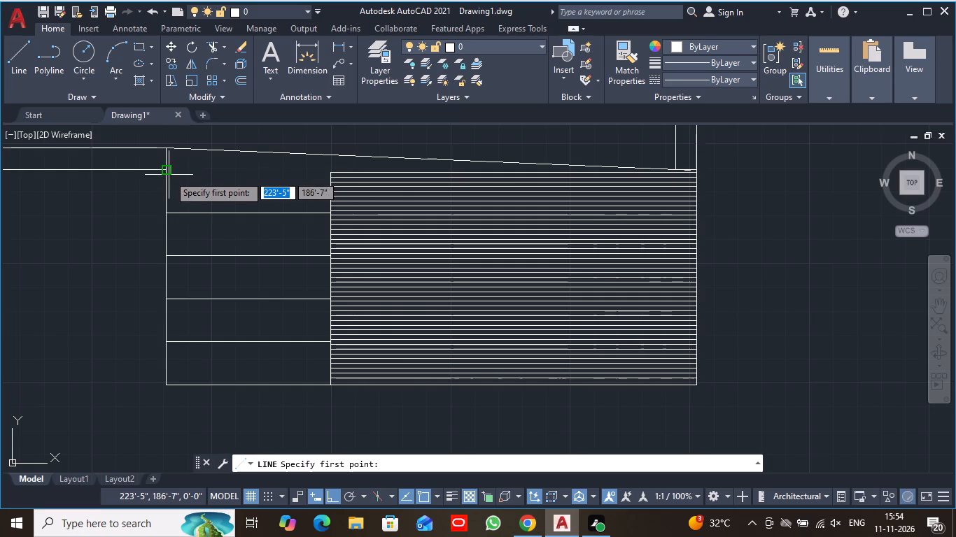
click(168, 173)
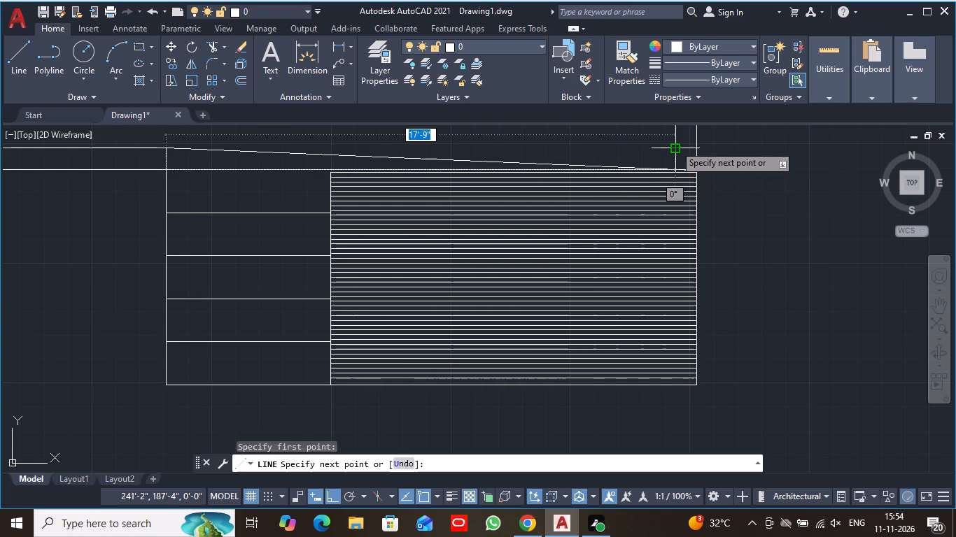
click(675, 145)
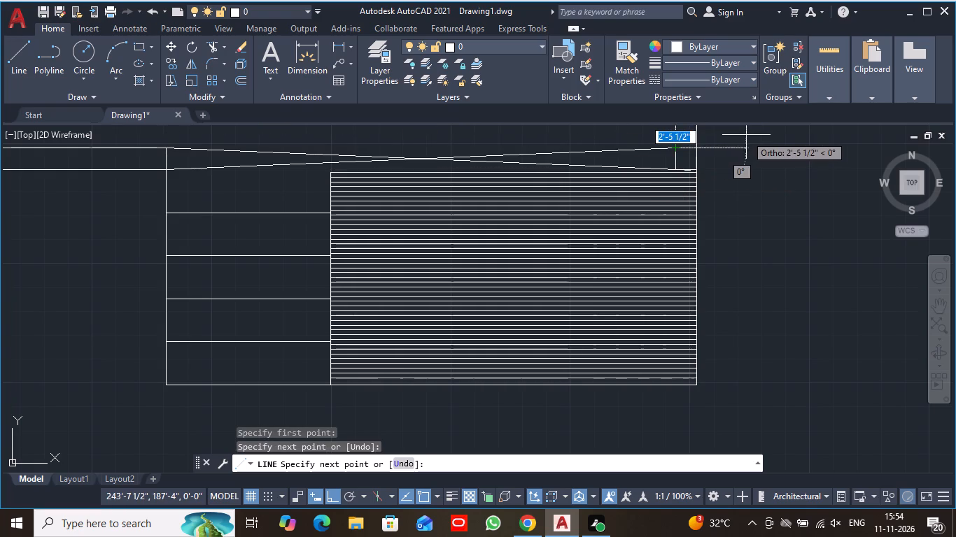
key(Escape)
scroll(552, 224, down, 2)
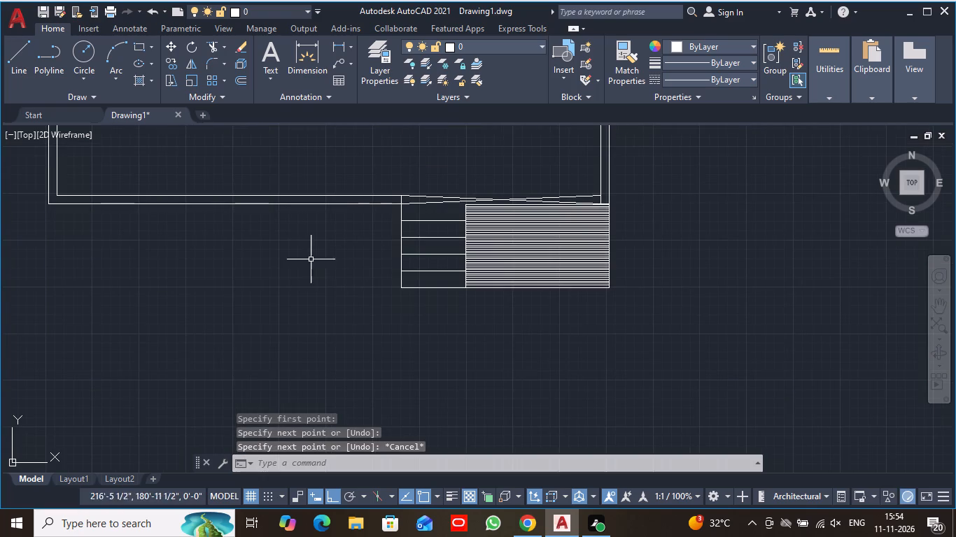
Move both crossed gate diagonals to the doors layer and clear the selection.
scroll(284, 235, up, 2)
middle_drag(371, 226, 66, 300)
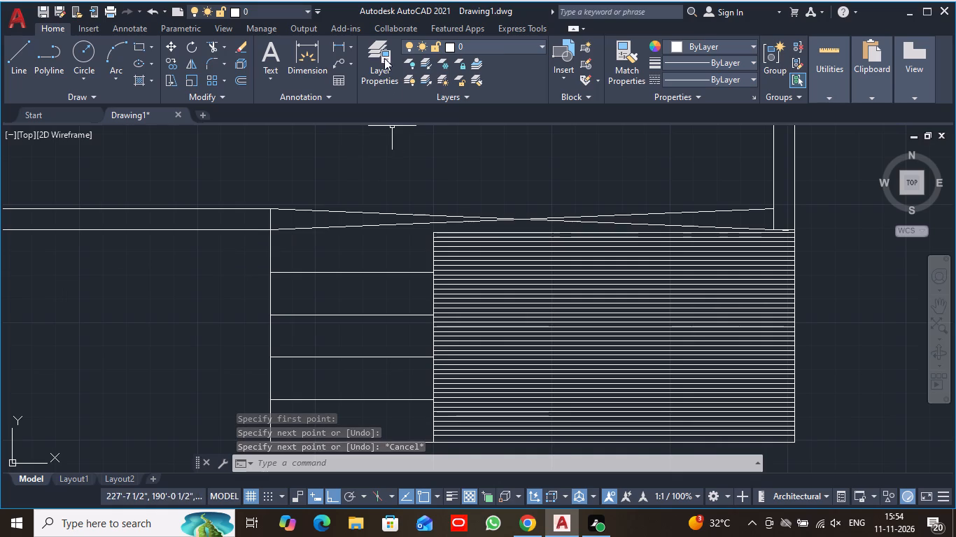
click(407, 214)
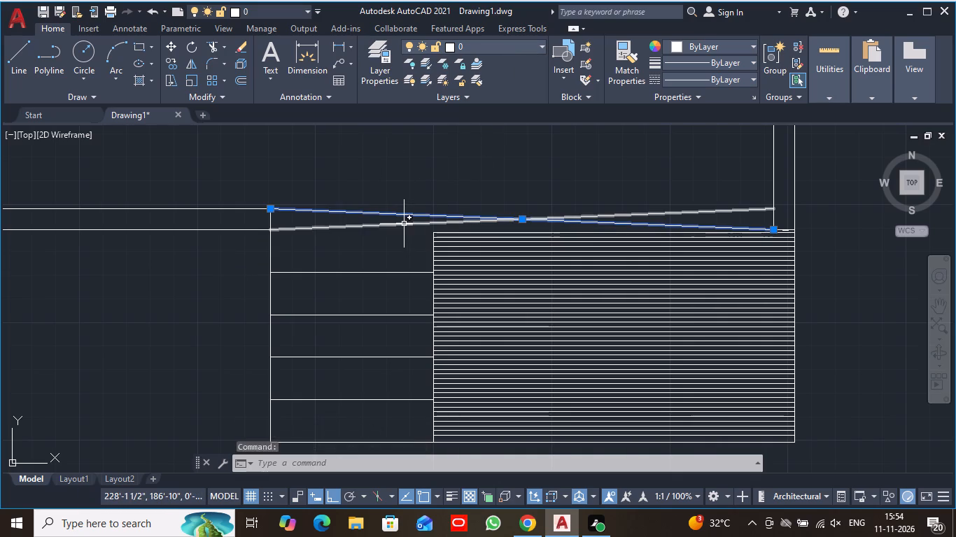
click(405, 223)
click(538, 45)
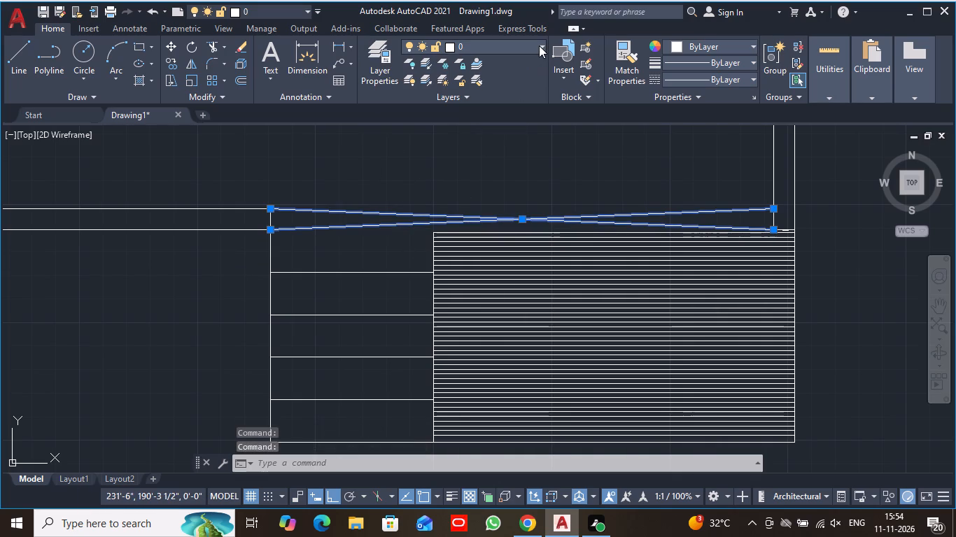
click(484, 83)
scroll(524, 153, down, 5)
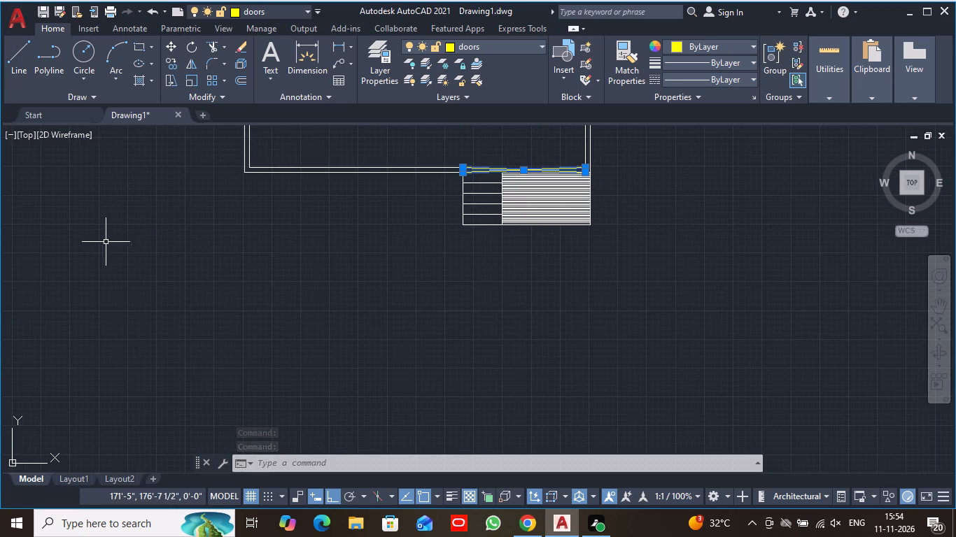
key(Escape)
Erase both yellow gate diagonals spanning the opening above the steps and ramp.
scroll(284, 271, up, 2)
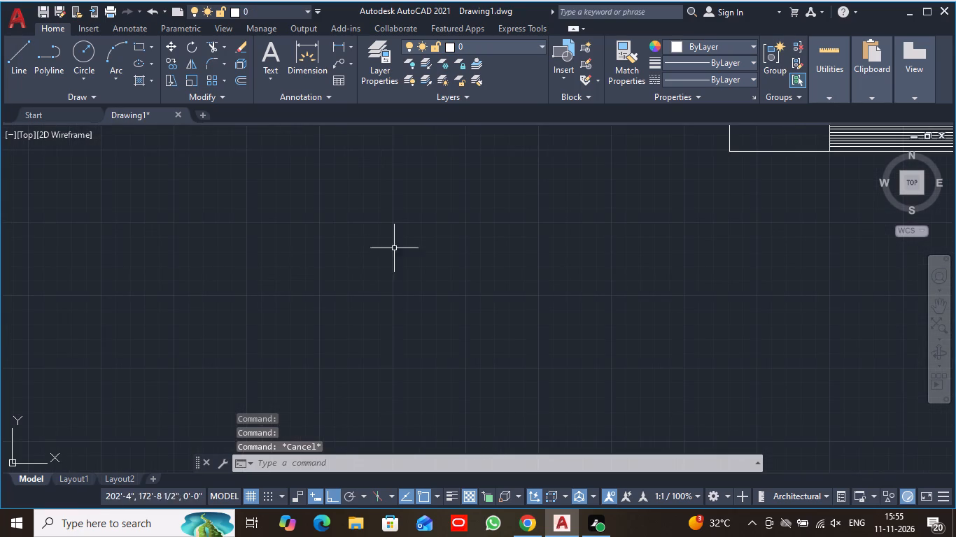
middle_drag(400, 243, 153, 365)
scroll(174, 274, down, 1)
middle_drag(200, 282, 199, 322)
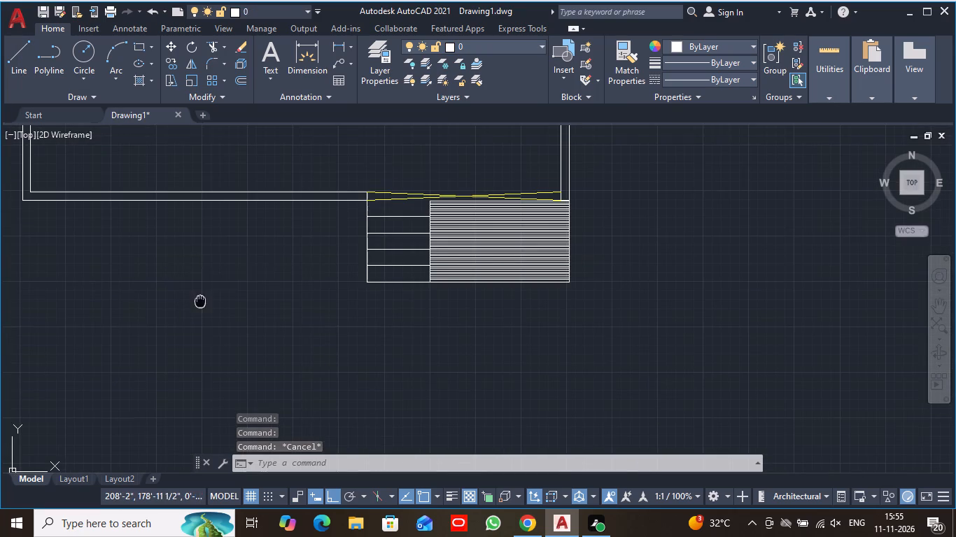
middle_drag(199, 322, 197, 338)
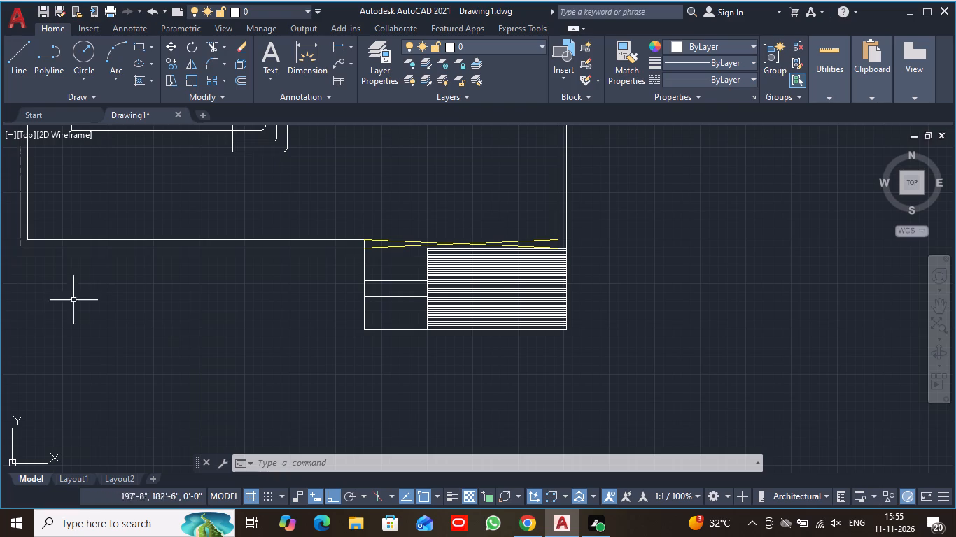
scroll(473, 271, up, 3)
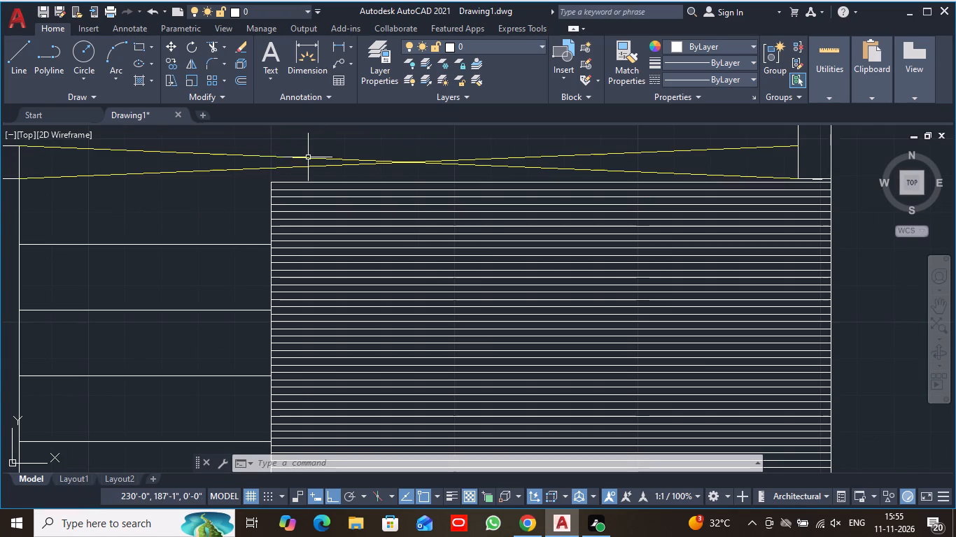
click(308, 157)
right_click(308, 157)
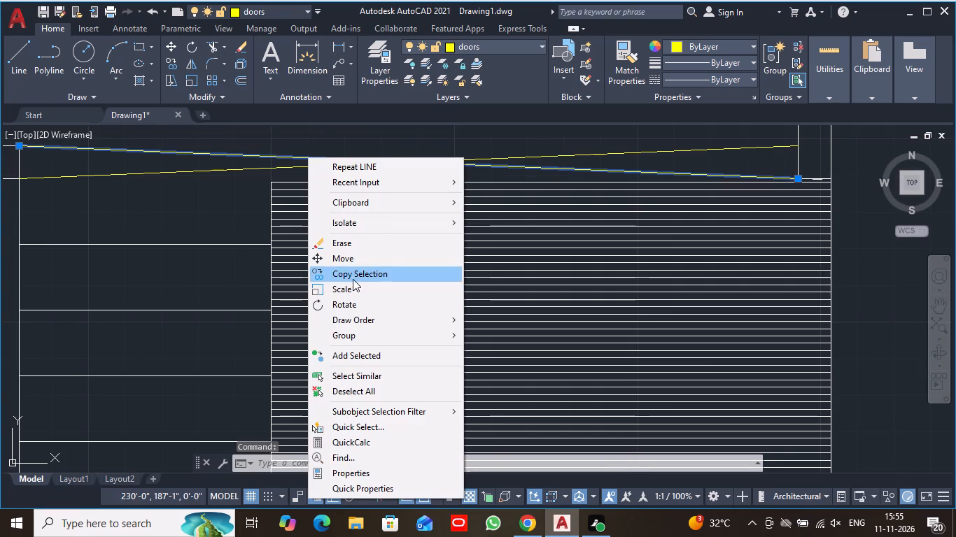
key(Delete)
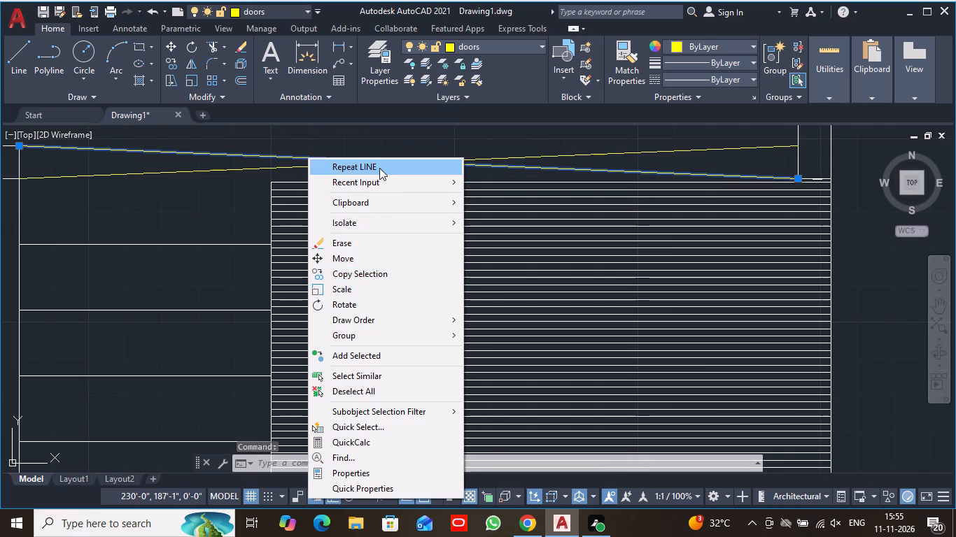
key(Delete)
click(409, 139)
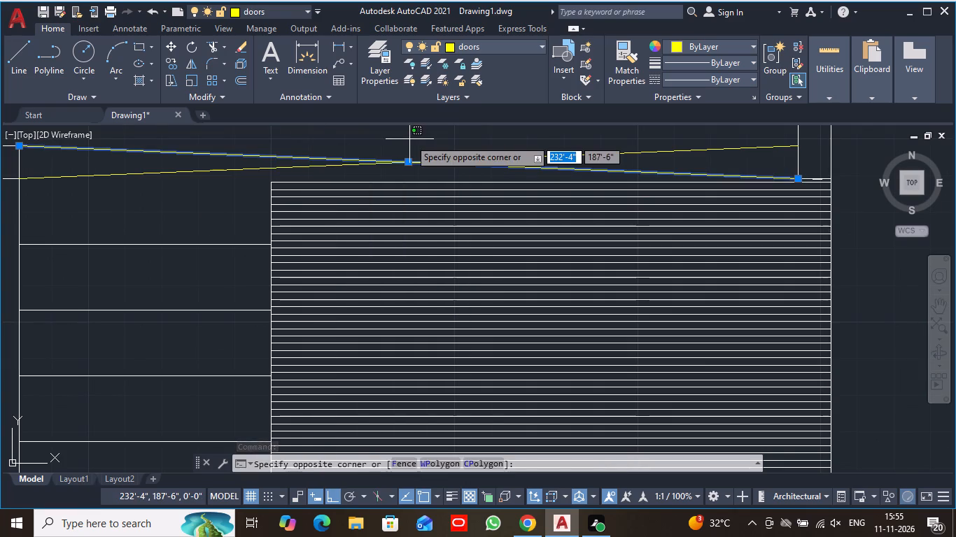
key(Delete)
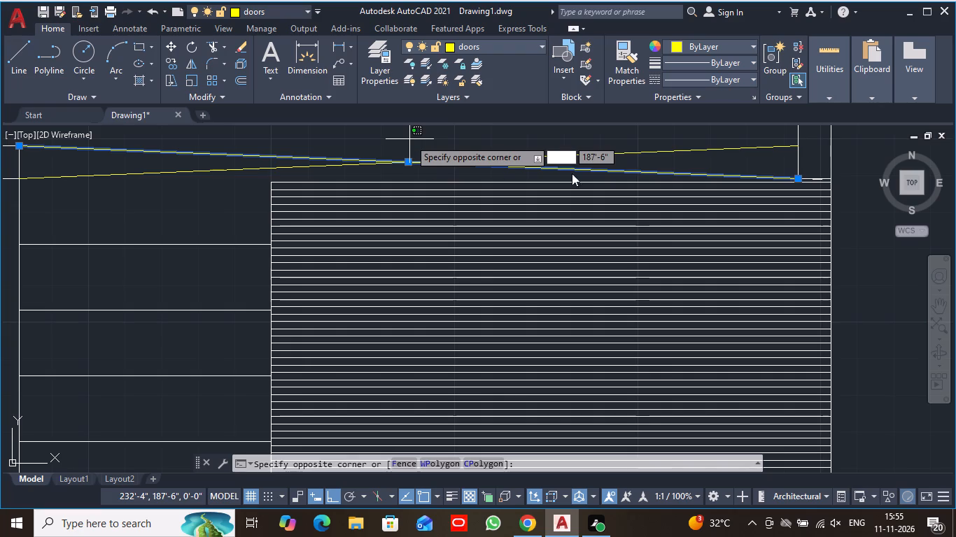
click(314, 164)
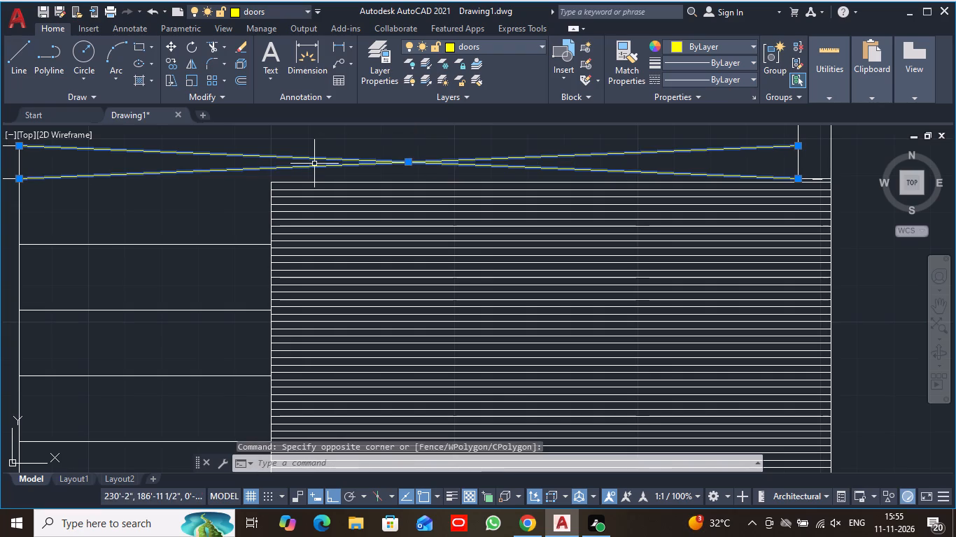
key(Delete)
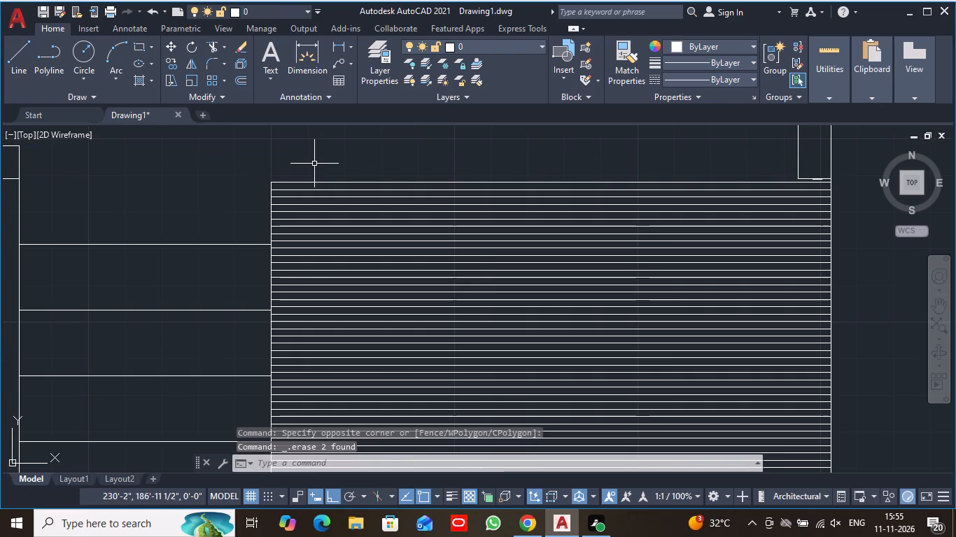
Draw a 10" vertical line north from the ramp's northwest corner, level with the south wall's inner line.
middle_drag(314, 164, 397, 166)
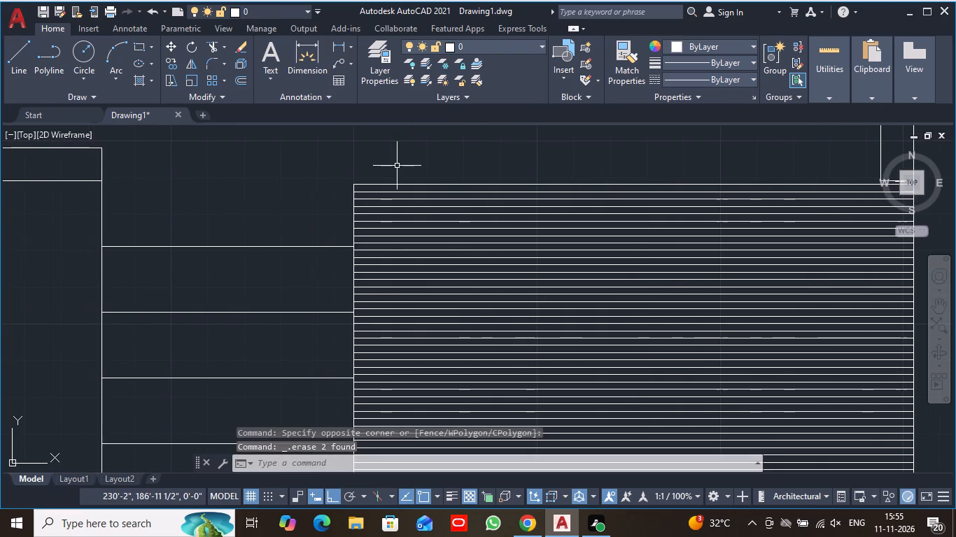
middle_drag(397, 166, 401, 193)
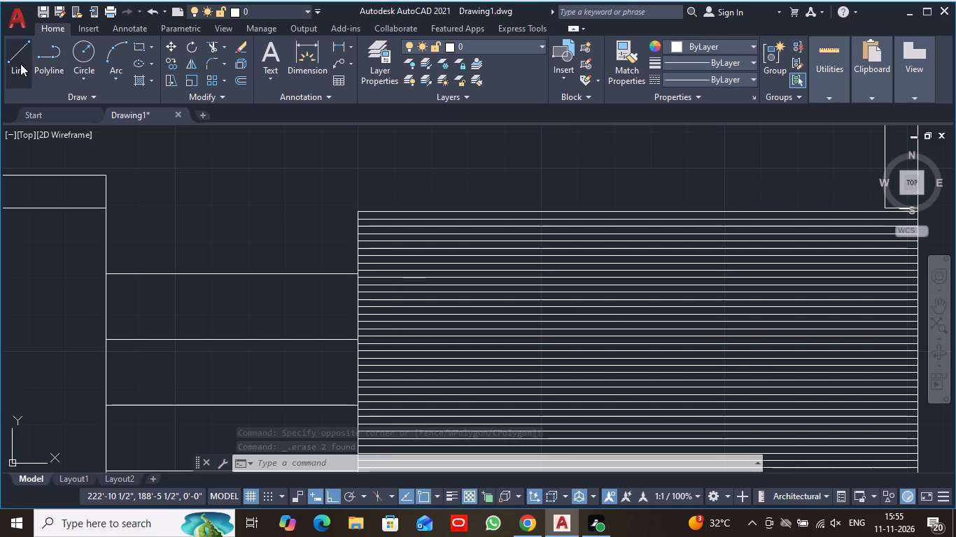
click(20, 62)
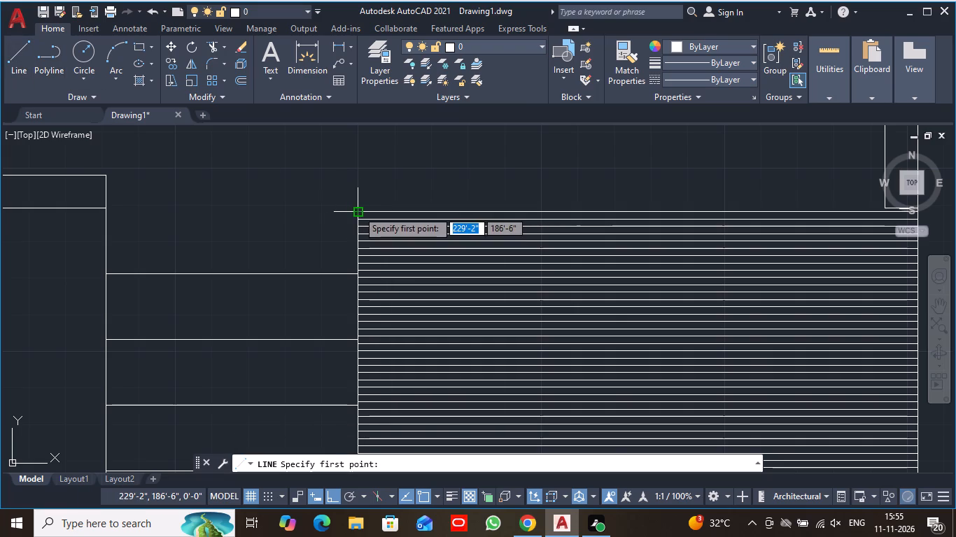
click(359, 211)
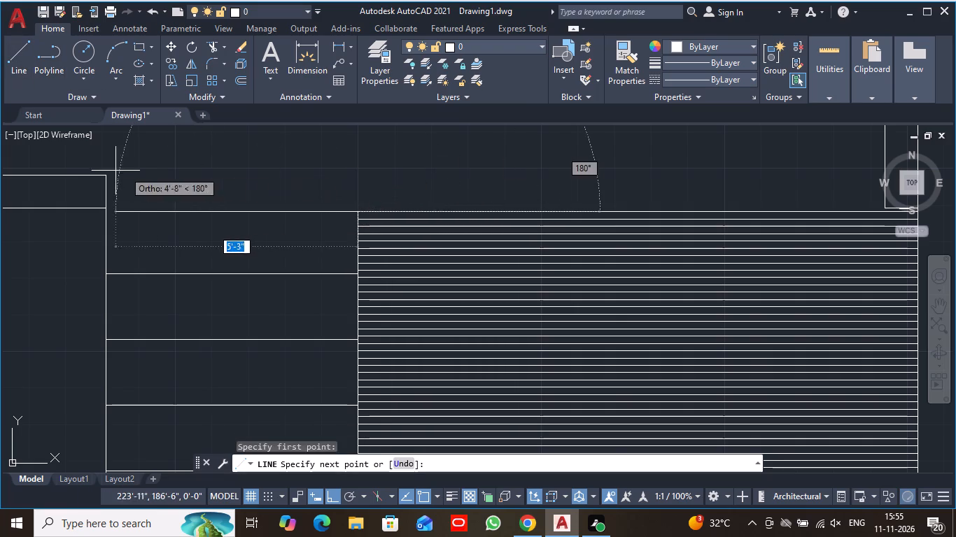
click(358, 176)
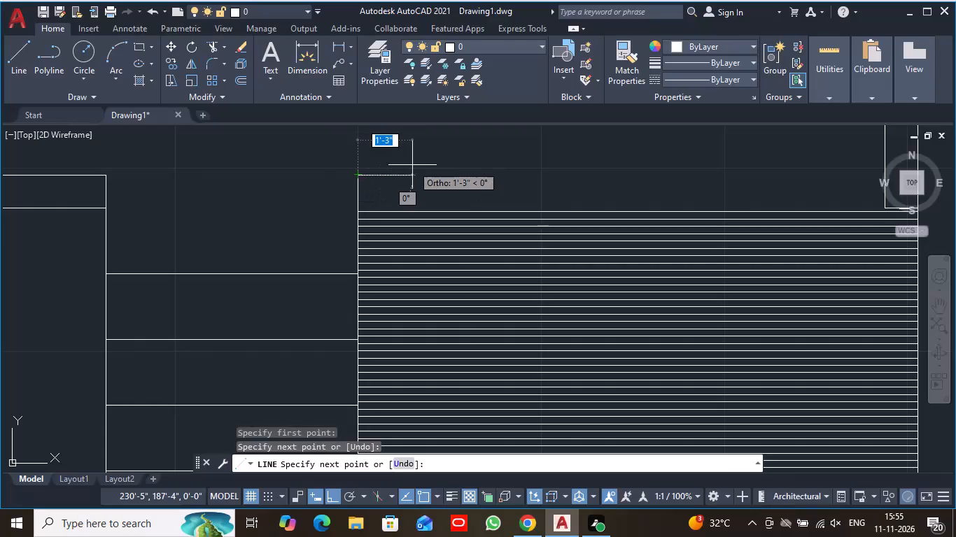
key(Escape)
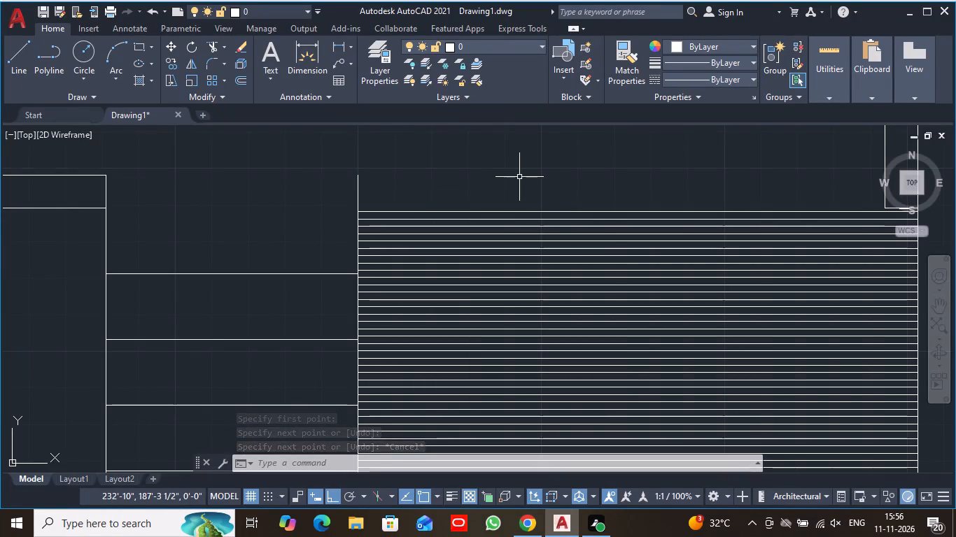
Draw the ramp gate's first diagonal from the 10" line's upper end to the east wall's lower inner corner.
click(22, 55)
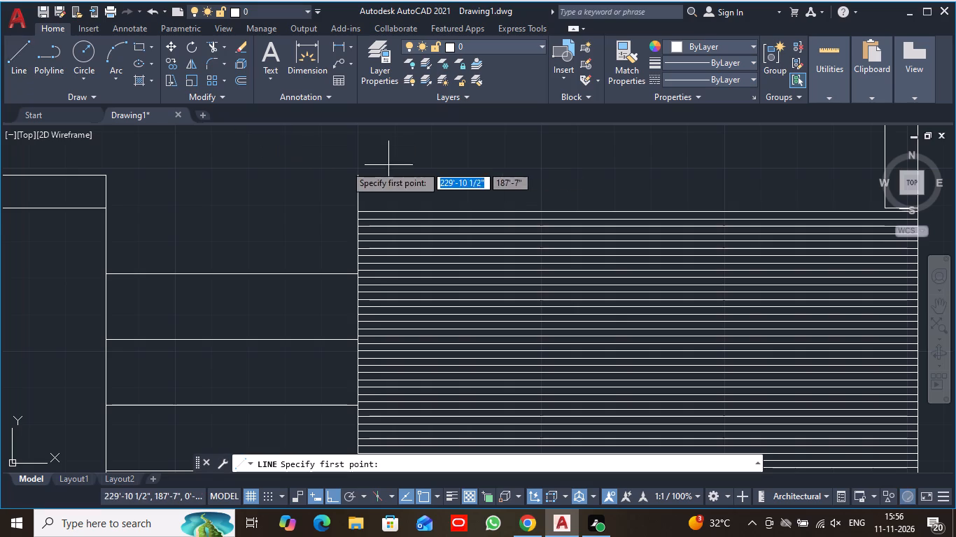
click(357, 175)
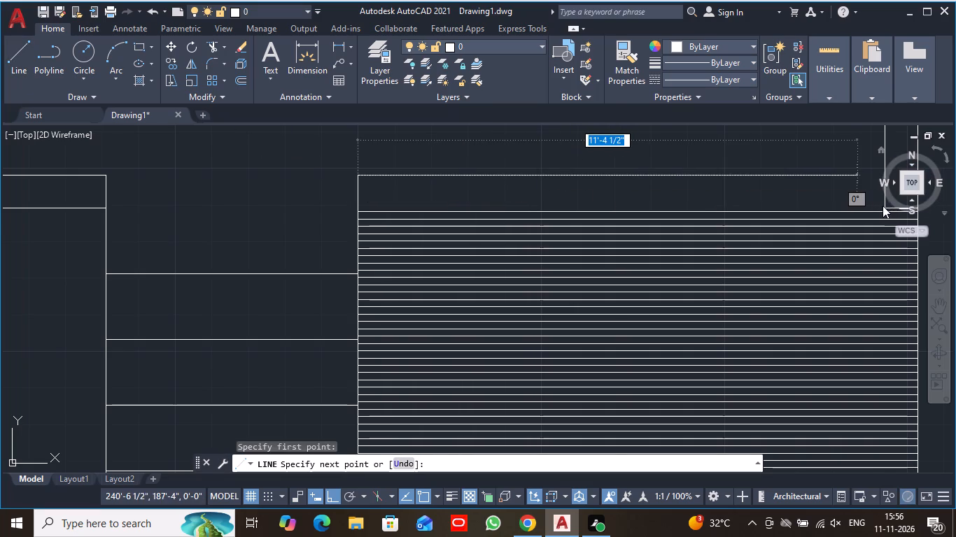
middle_drag(883, 206, 705, 207)
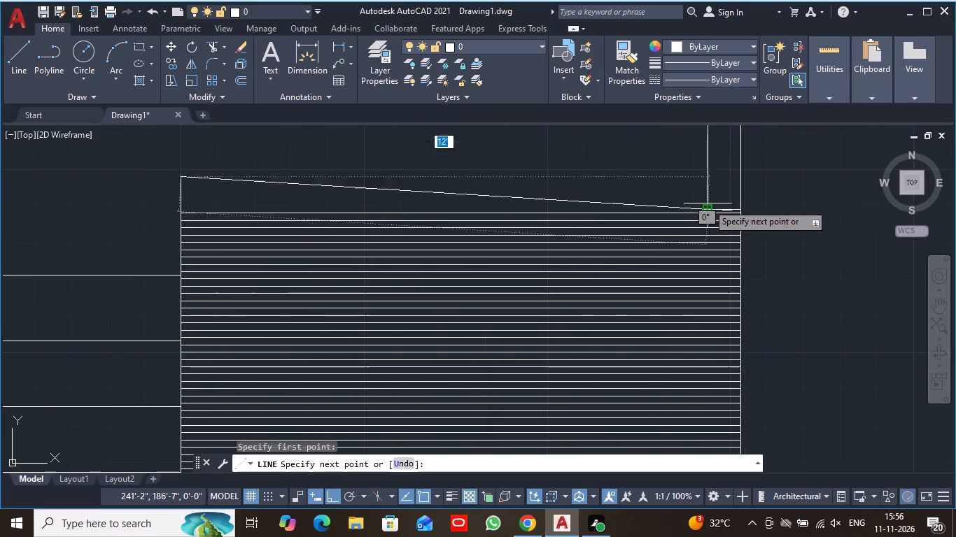
scroll(708, 203, up, 4)
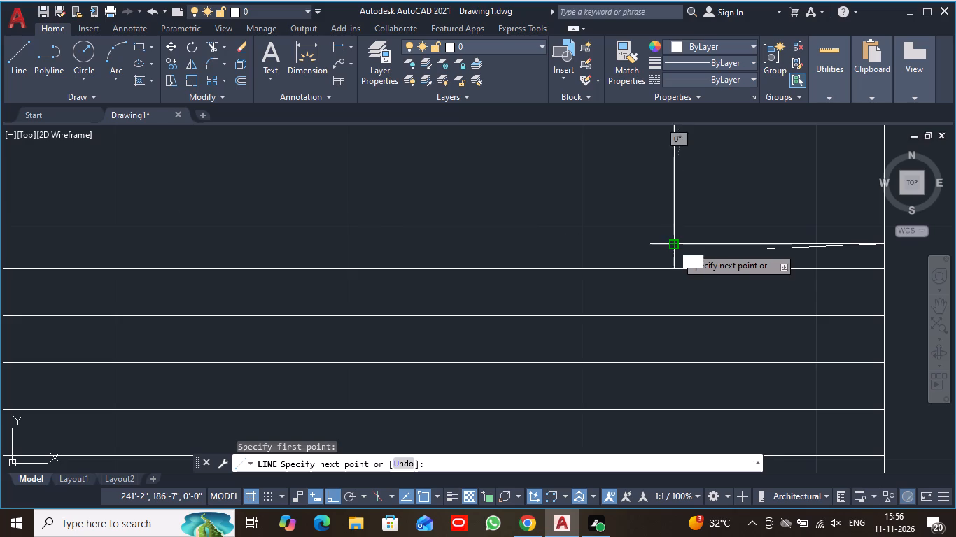
click(676, 246)
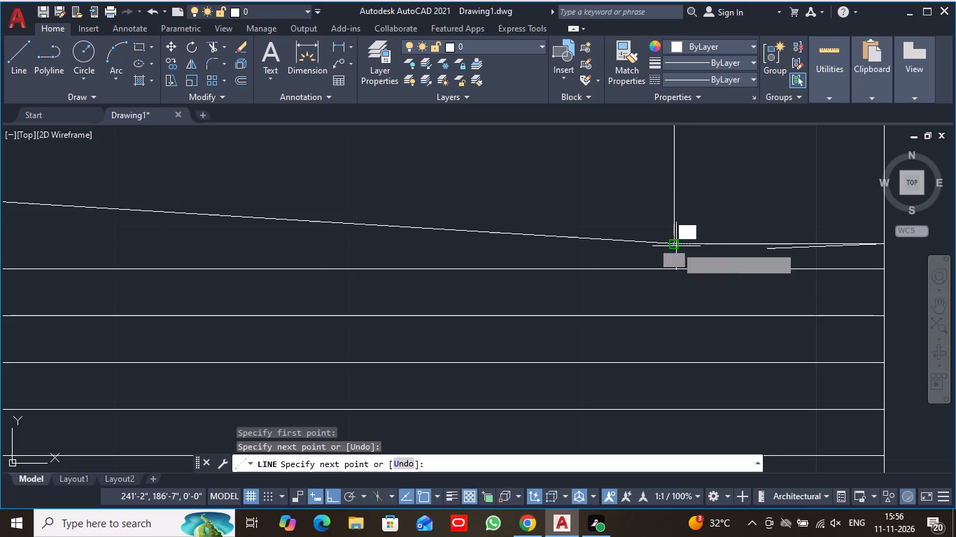
key(Escape)
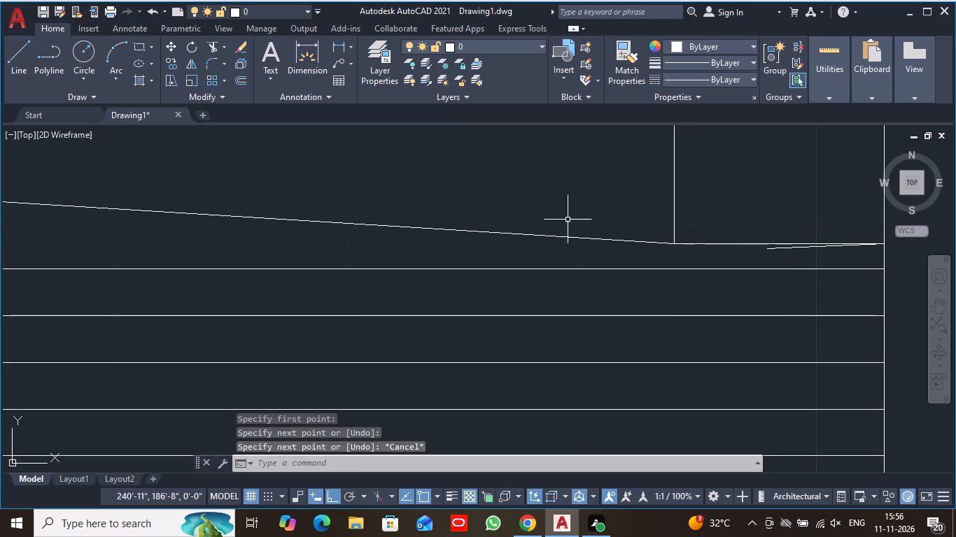
Draw the ramp gate's second diagonal from the ramp's northwest corner to the east wall's inner line, completing the cross.
click(8, 50)
middle_drag(83, 155, 190, 157)
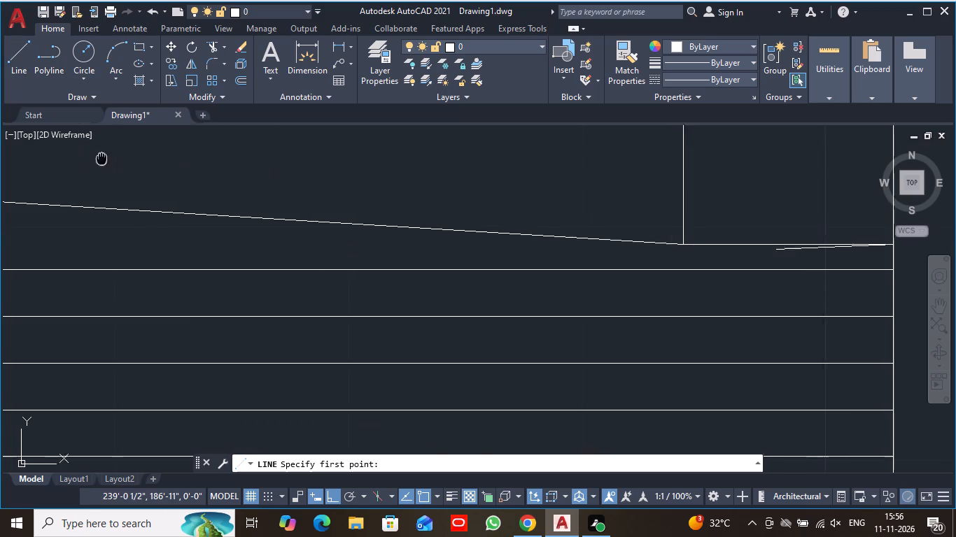
middle_drag(190, 157, 514, 146)
scroll(515, 147, down, 4)
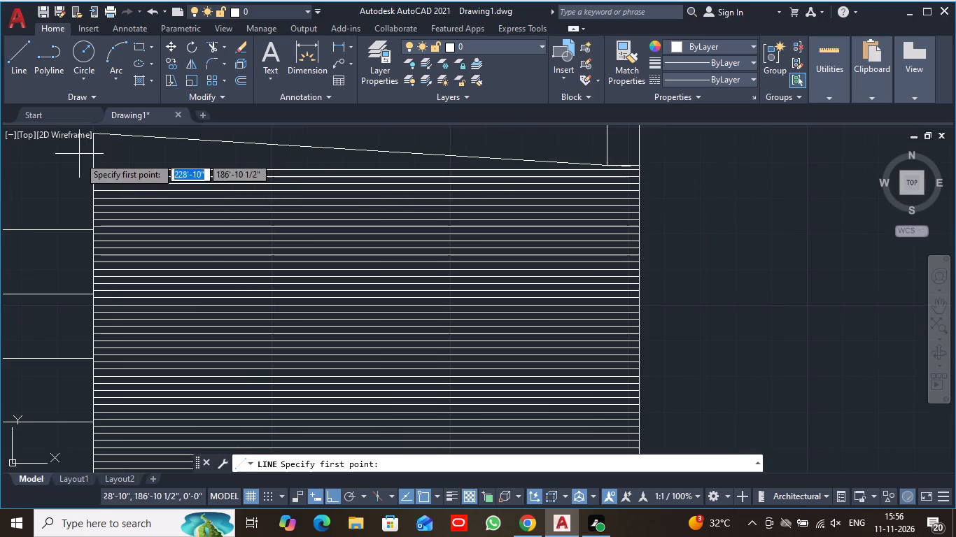
middle_drag(122, 151, 302, 164)
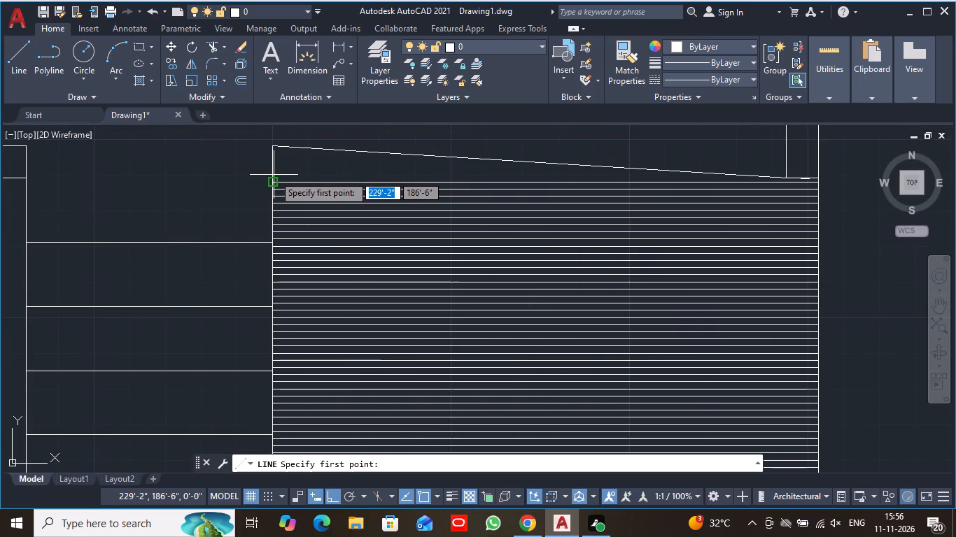
scroll(270, 176, up, 1)
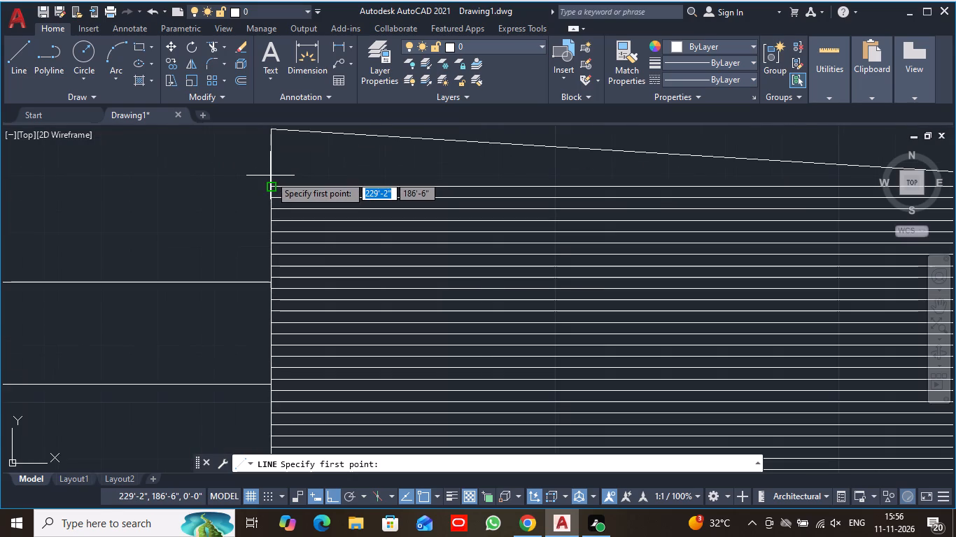
click(270, 176)
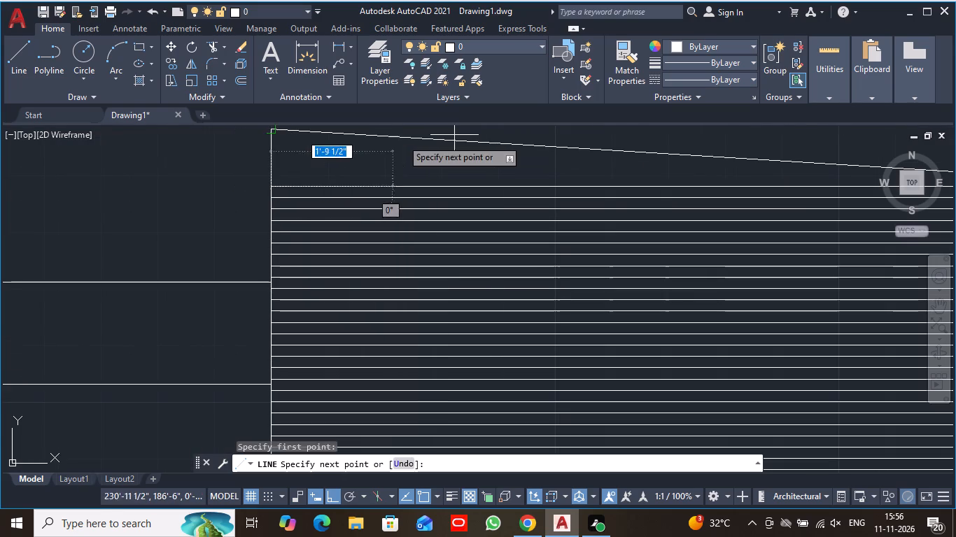
middle_drag(806, 137, 398, 238)
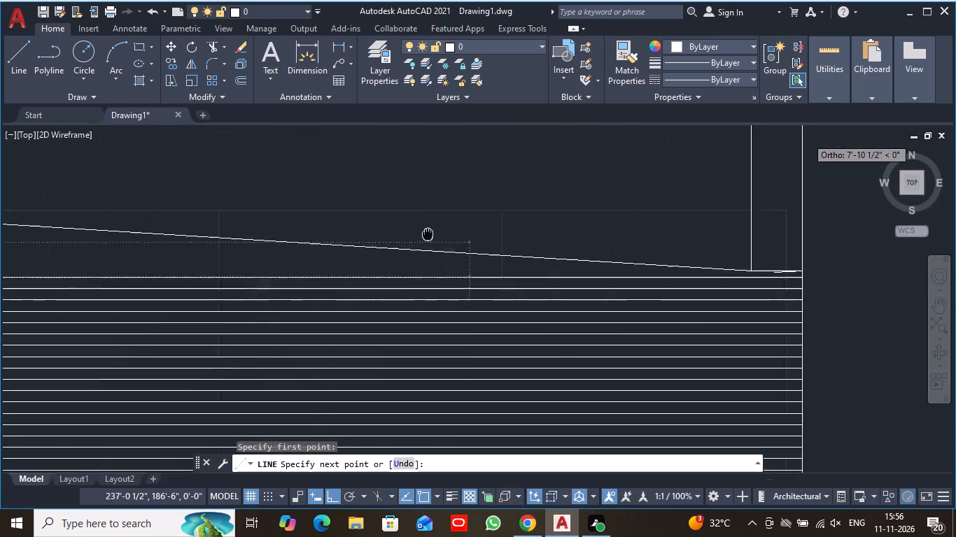
middle_drag(398, 238, 363, 241)
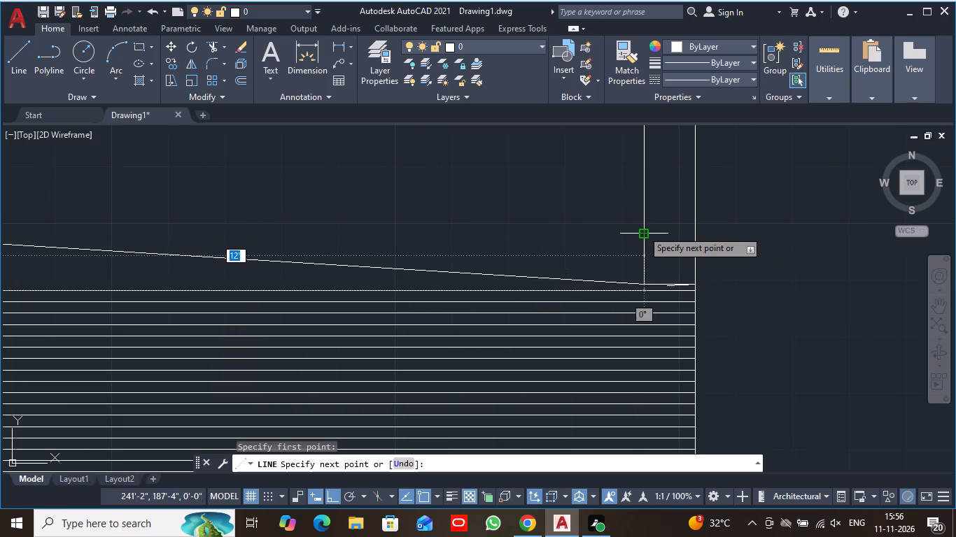
click(642, 230)
scroll(687, 210, down, 2)
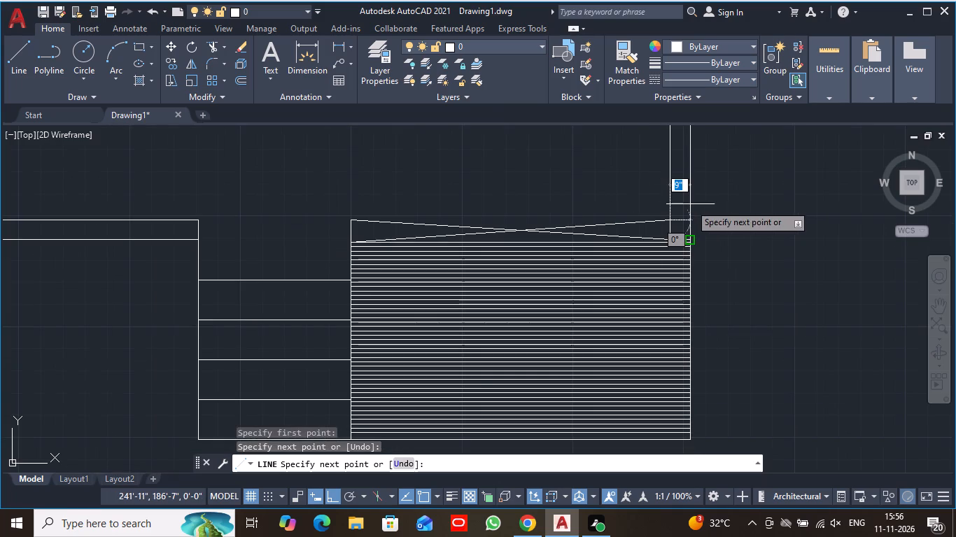
key(Escape)
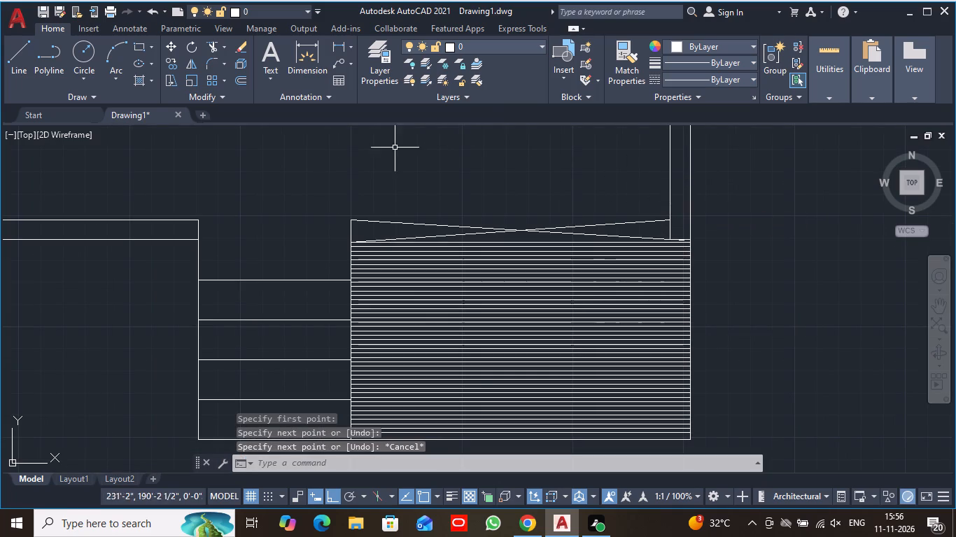
Move both diagonals of the ramp gate's cross from layer 0 to the doors layer.
click(473, 227)
click(473, 234)
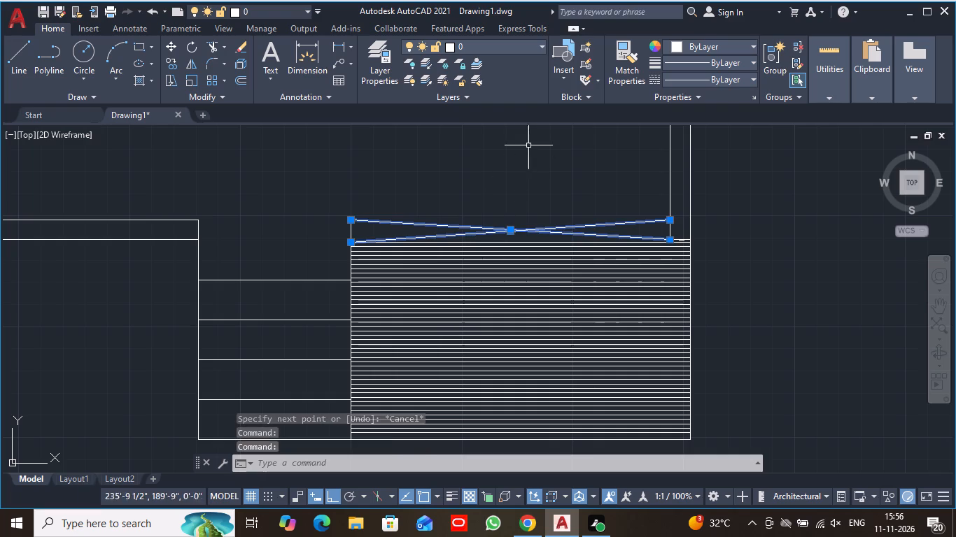
click(537, 46)
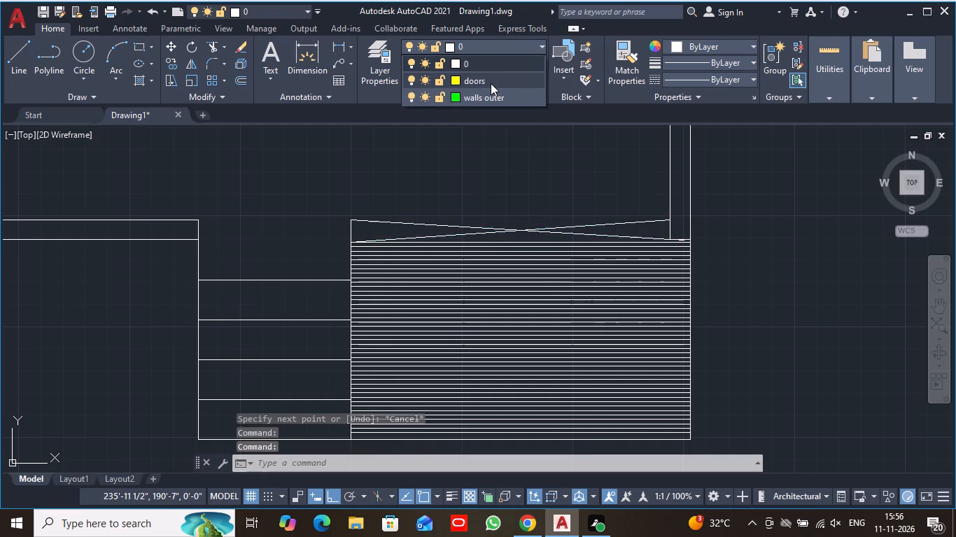
click(491, 83)
scroll(459, 155, down, 3)
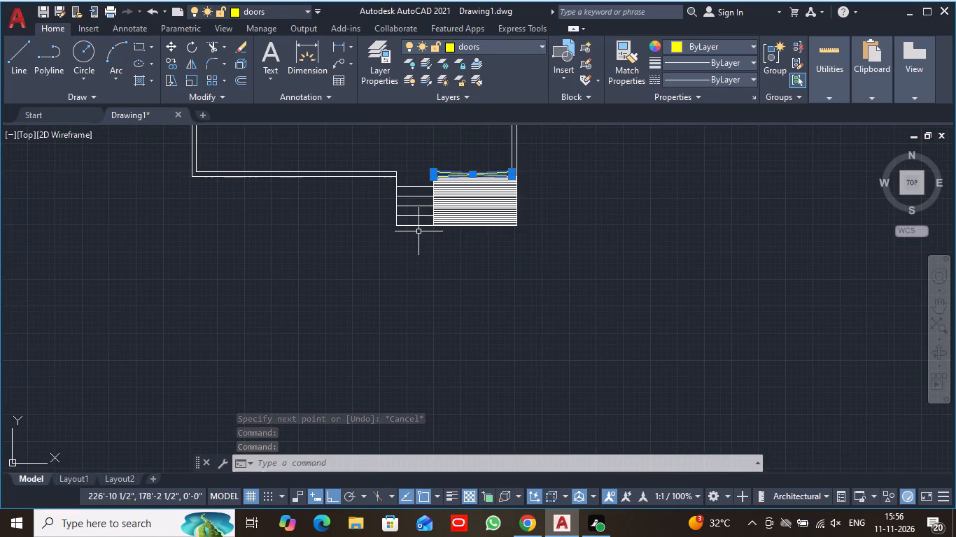
key(Escape)
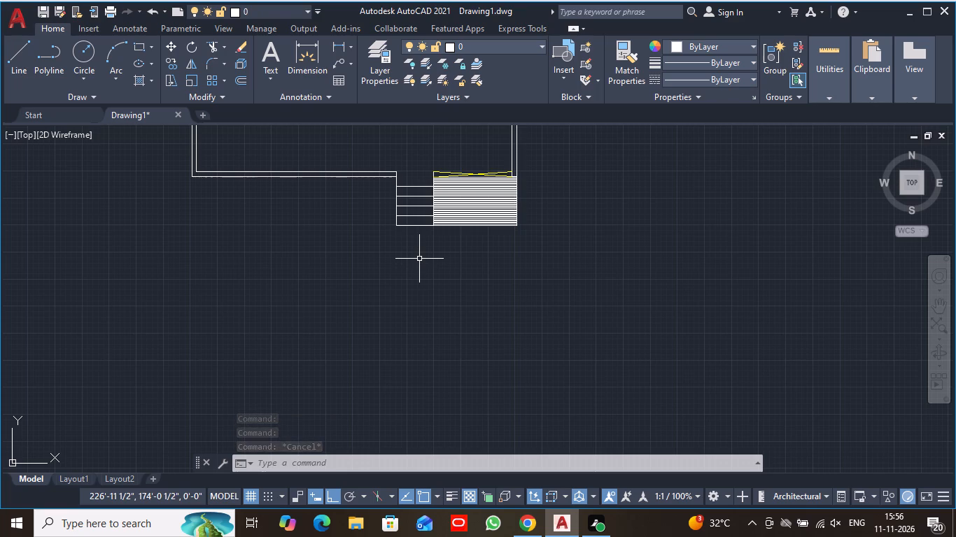
Open DesignCenter and browse to the Blocks of the Home - Space Planner.dwg sample drawing.
middle_drag(316, 291, 407, 442)
scroll(402, 264, down, 1)
middle_drag(460, 264, 472, 365)
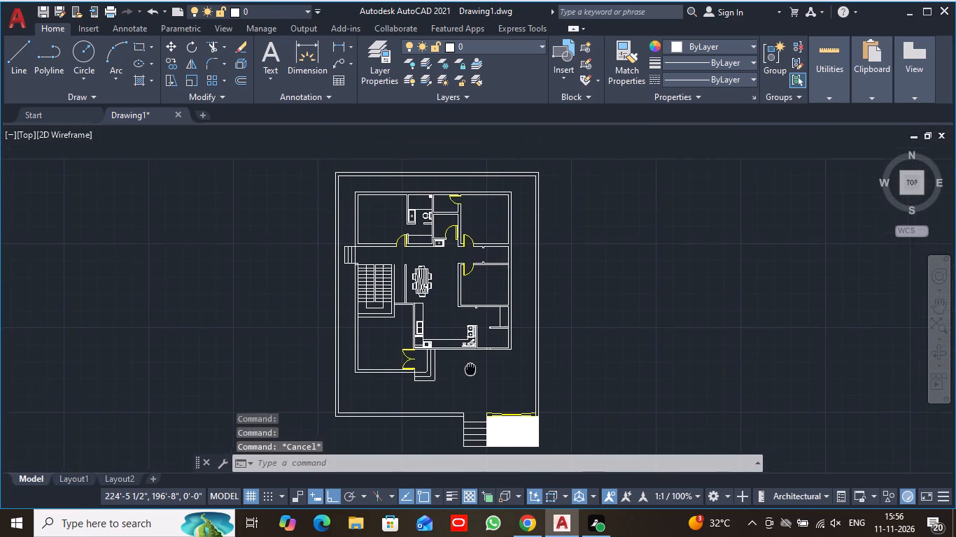
middle_drag(472, 365, 476, 355)
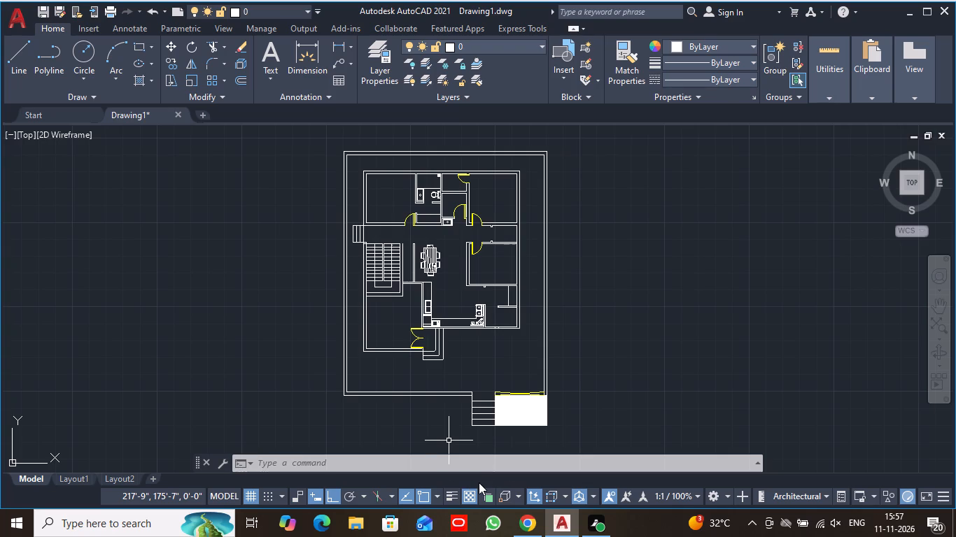
text(adc)
key(space)
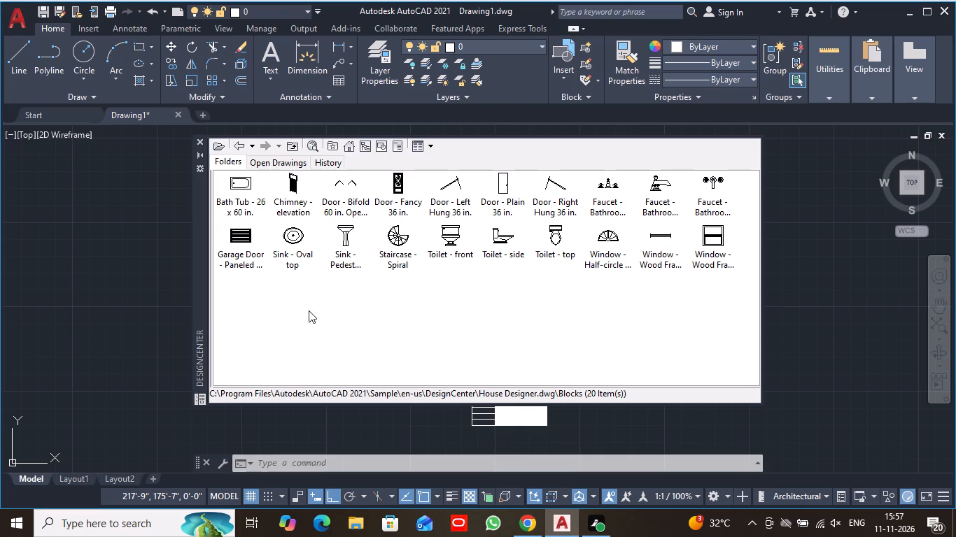
click(237, 148)
click(237, 148)
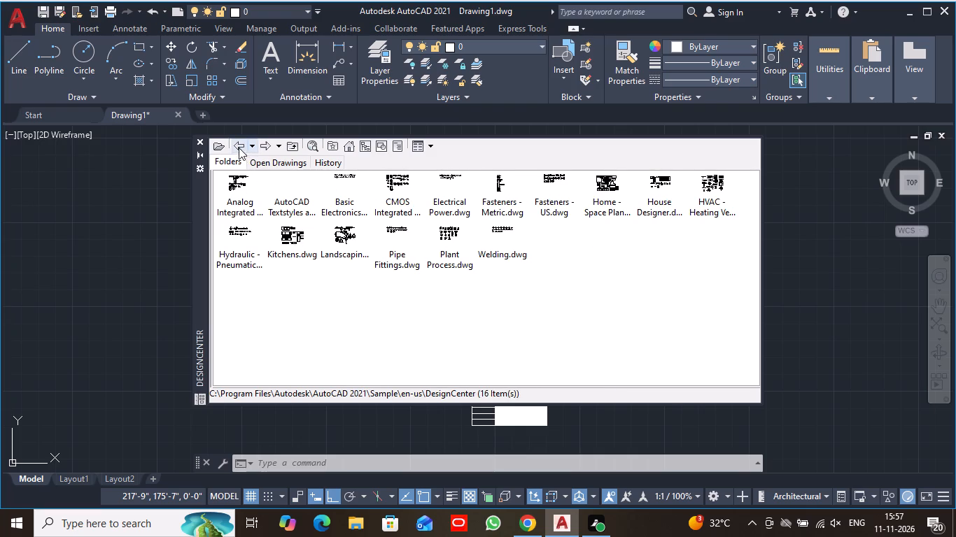
click(239, 148)
double_click(248, 195)
double_click(610, 211)
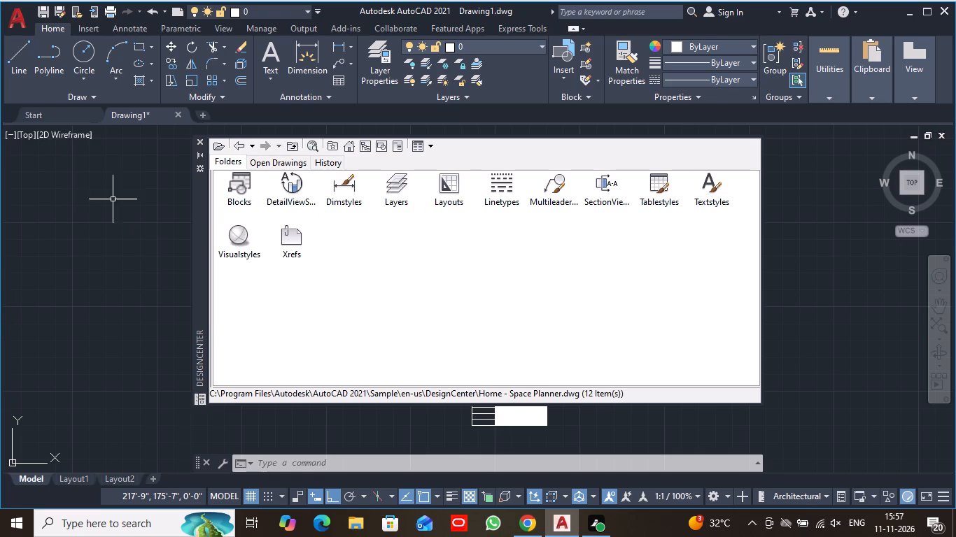
double_click(235, 192)
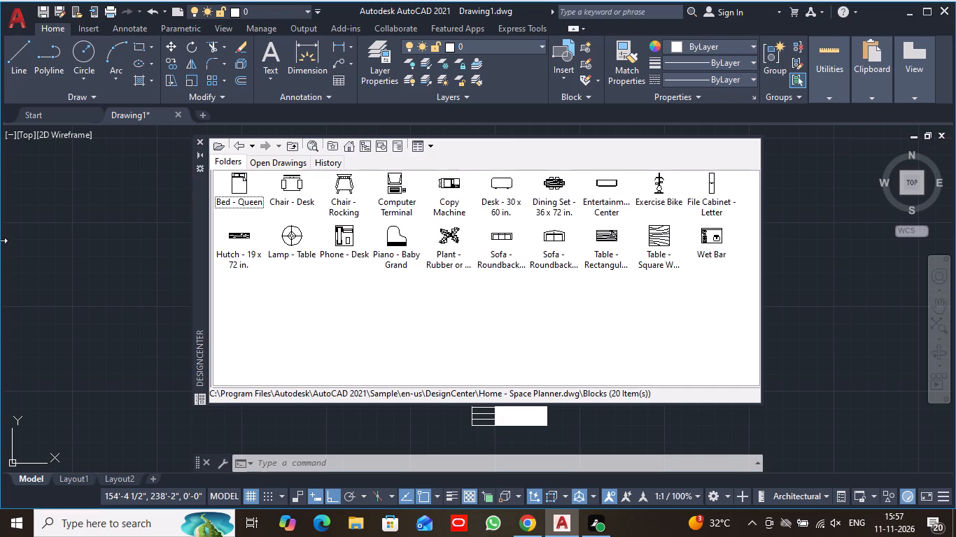
middle_drag(379, 325, 342, 329)
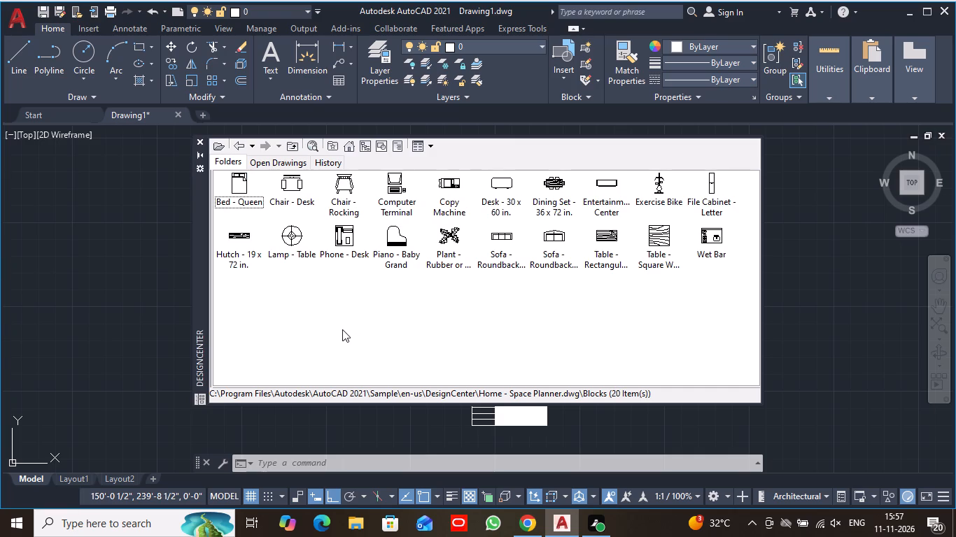
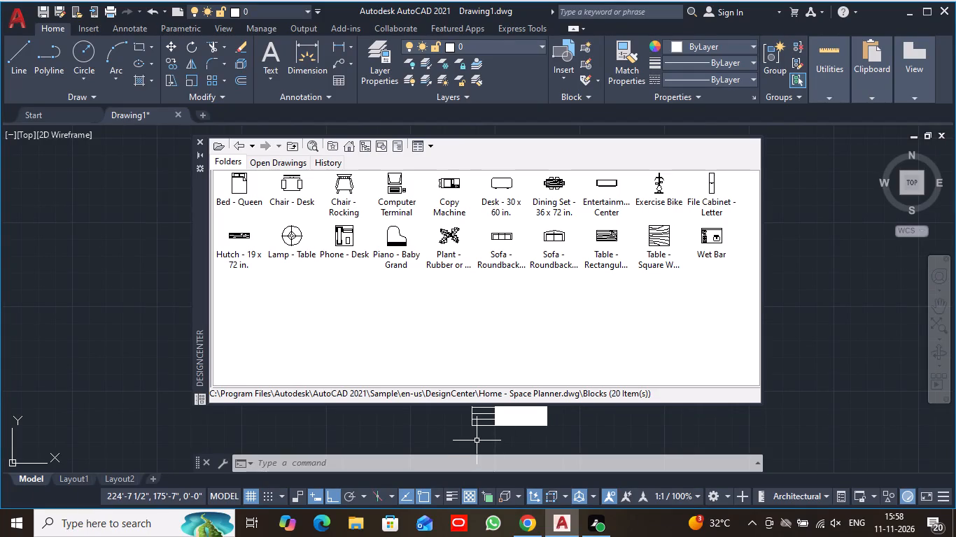
Insert the Bed - Queen block in the empty space east of the floor plan.
click(236, 183)
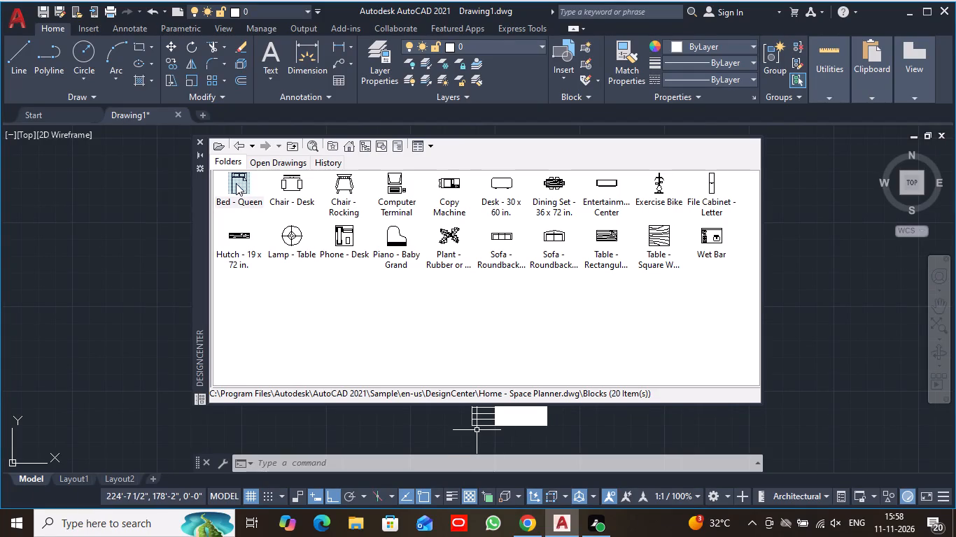
drag(236, 183, 845, 302)
click(850, 289)
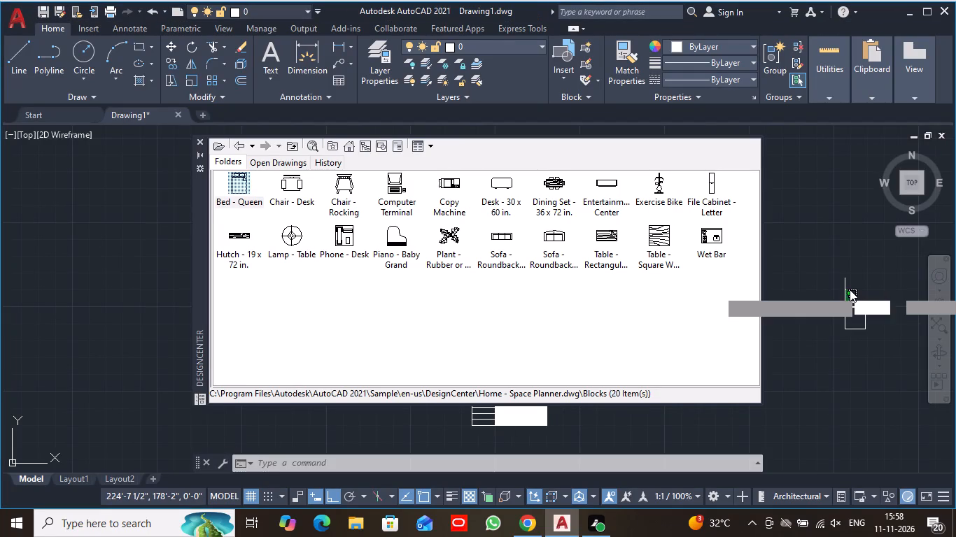
click(792, 357)
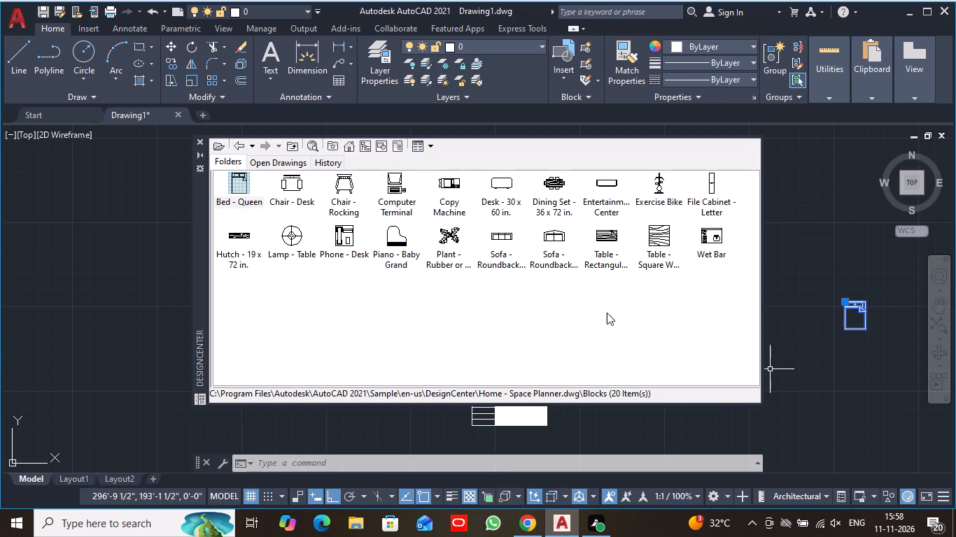
Insert the Chair - Rocking block in the empty space above the queen bed.
click(341, 188)
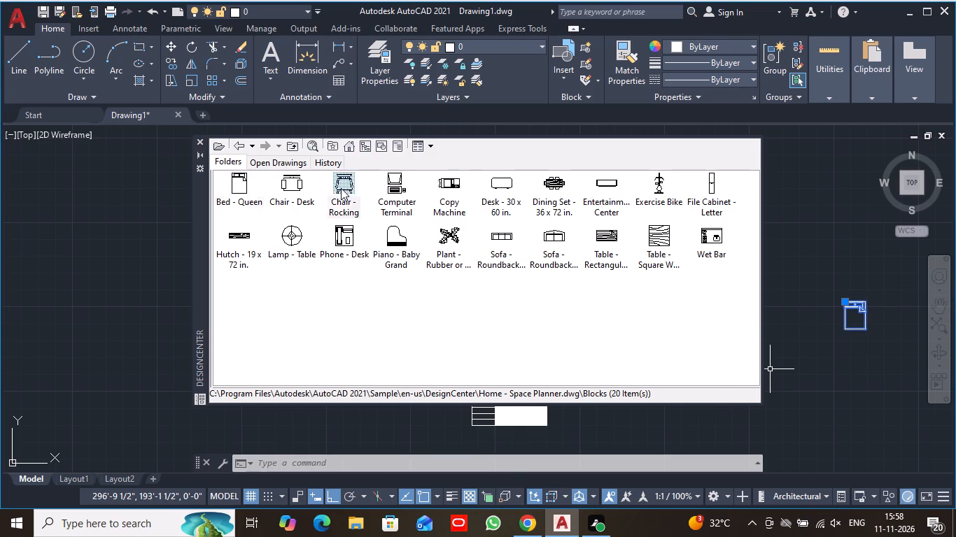
drag(341, 188, 828, 227)
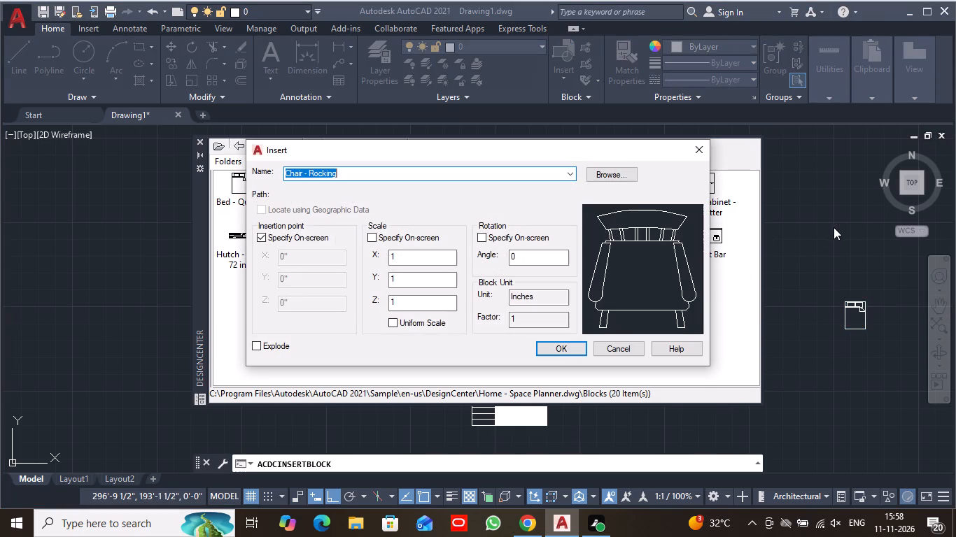
click(695, 149)
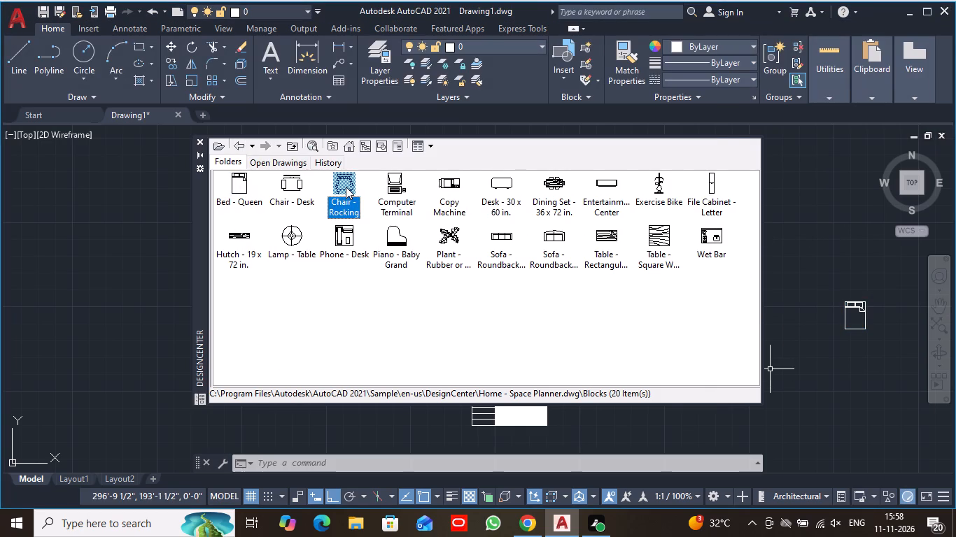
drag(346, 187, 848, 203)
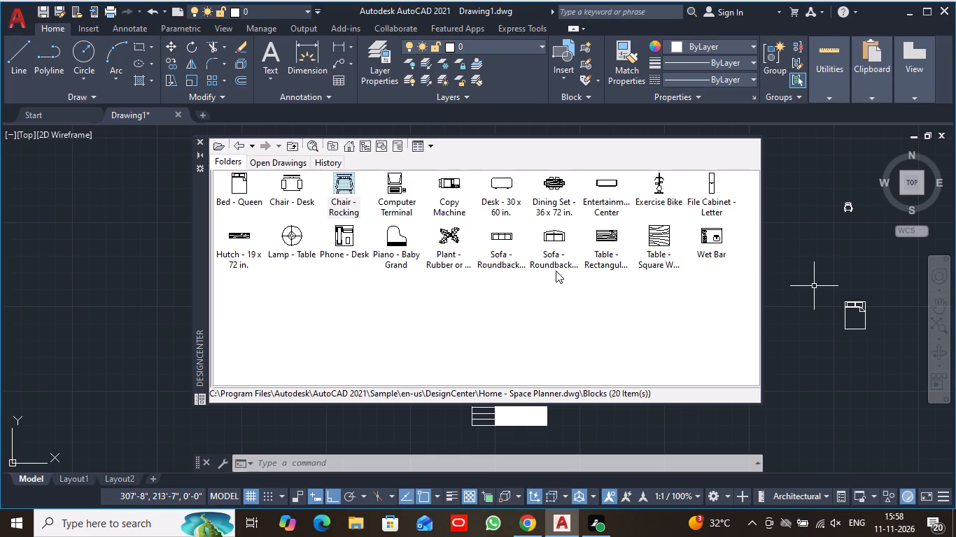
Insert the Sofa - Roundback 7 ft. block just below the queen bed.
click(504, 238)
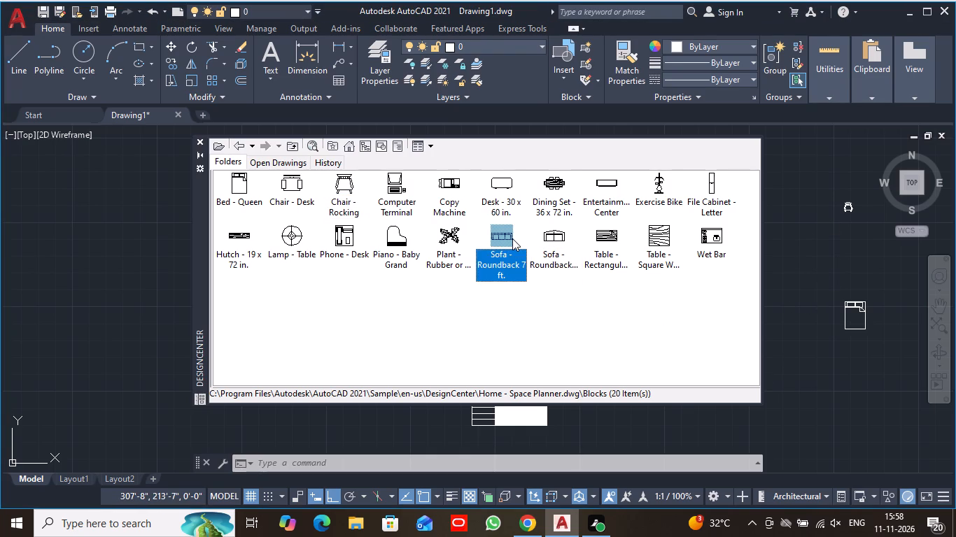
drag(494, 232, 832, 345)
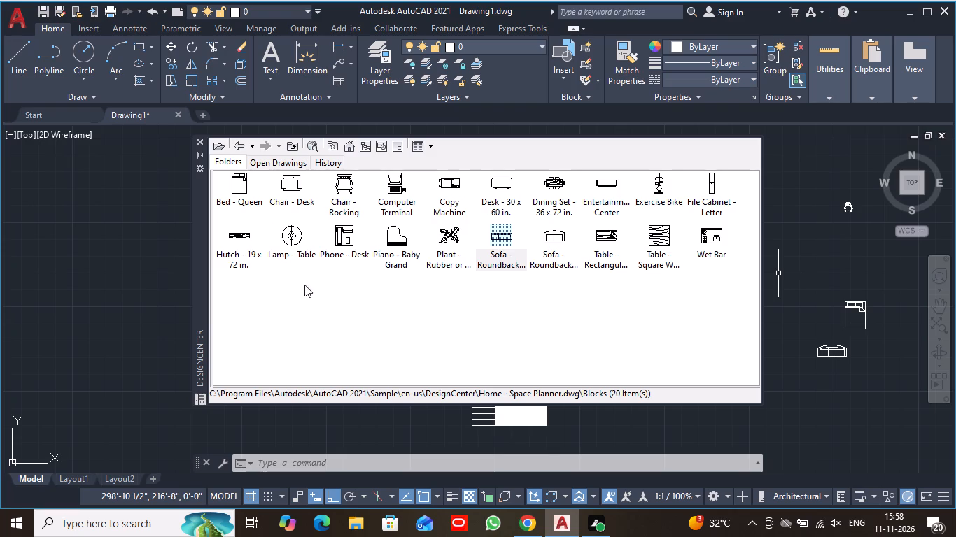
Insert two Lamp - Table blocks, one at the sofa's back and one in open space northwest of the bed, and close DesignCenter.
click(289, 244)
drag(285, 233, 357, 251)
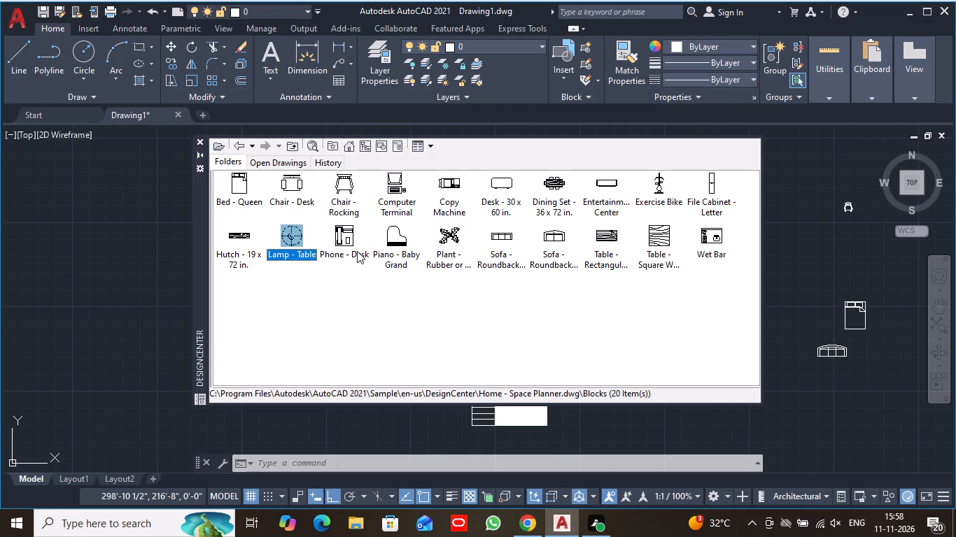
drag(357, 251, 814, 250)
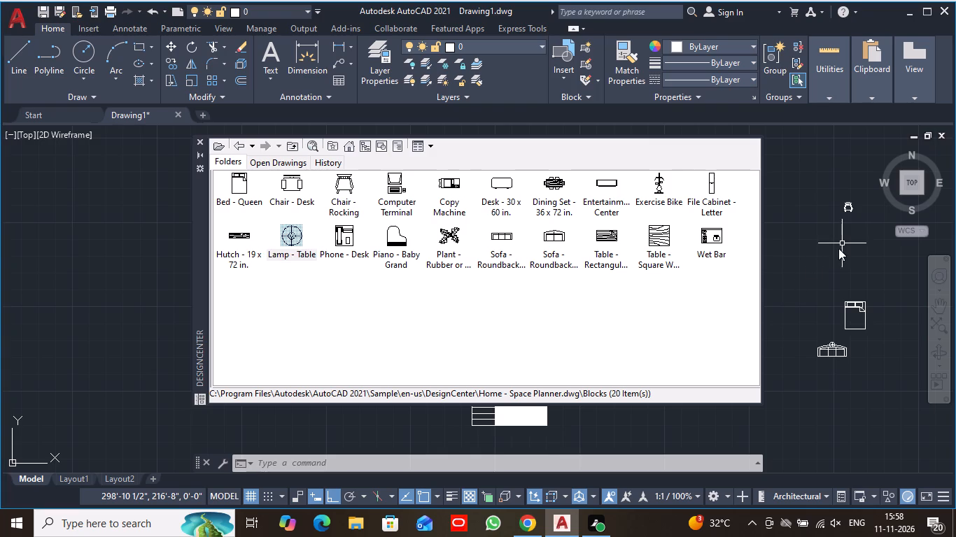
click(298, 241)
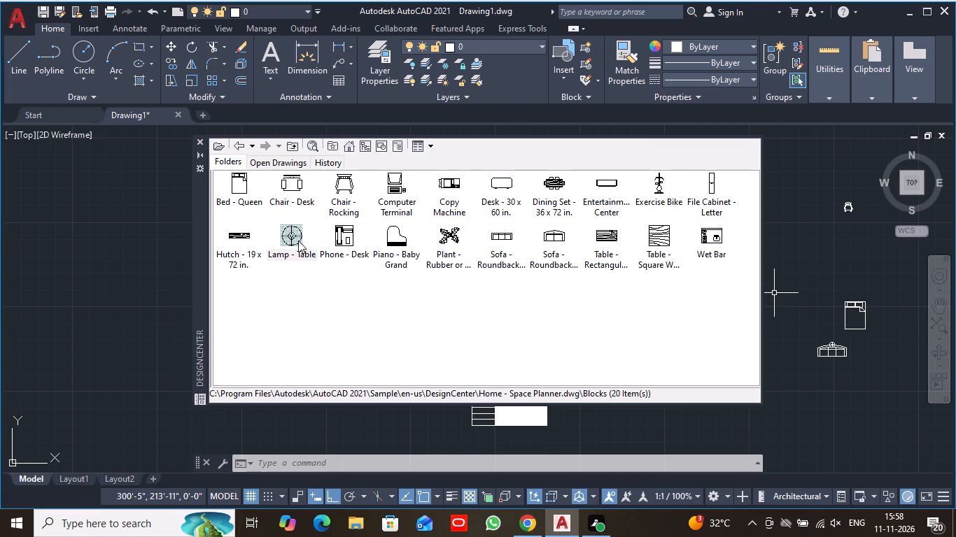
drag(290, 241, 813, 251)
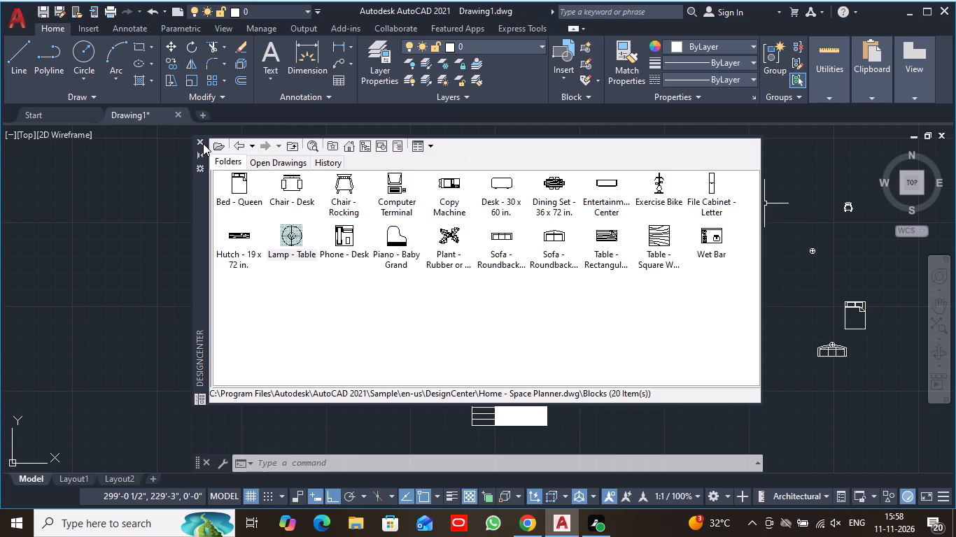
click(201, 142)
scroll(873, 255, up, 1)
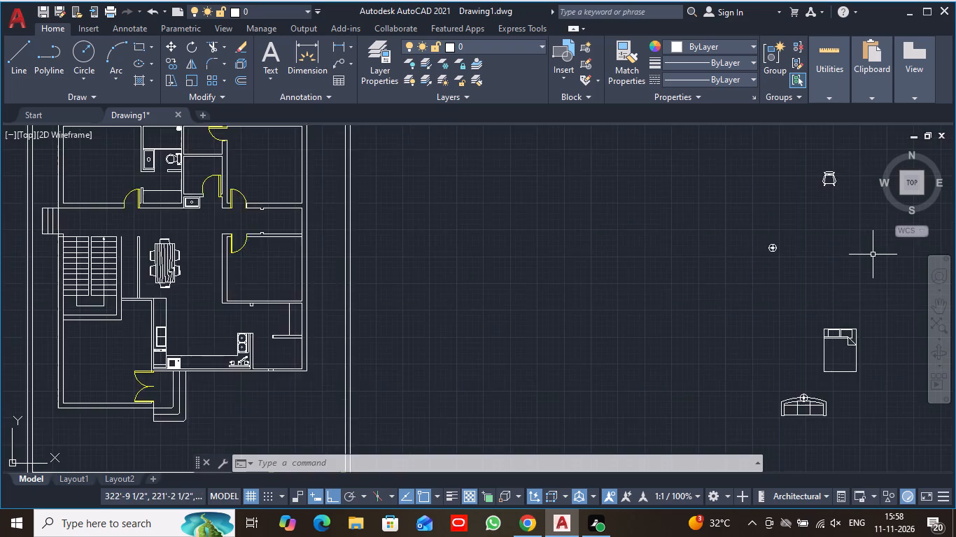
scroll(873, 255, up, 1)
middle_drag(821, 259, 828, 285)
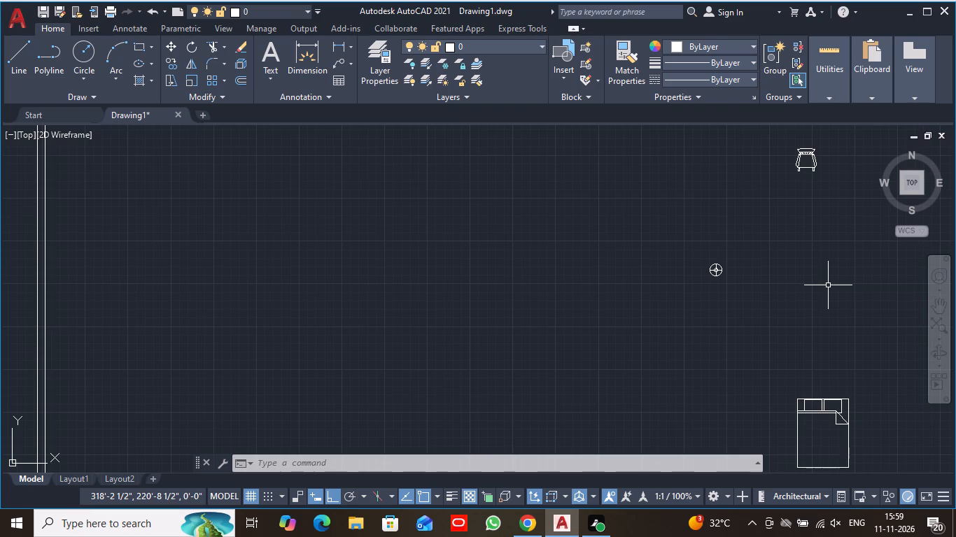
Reopen DesignCenter and insert the Chair - Desk block between the rocking chair and the queen bed.
text(adc)
key(space)
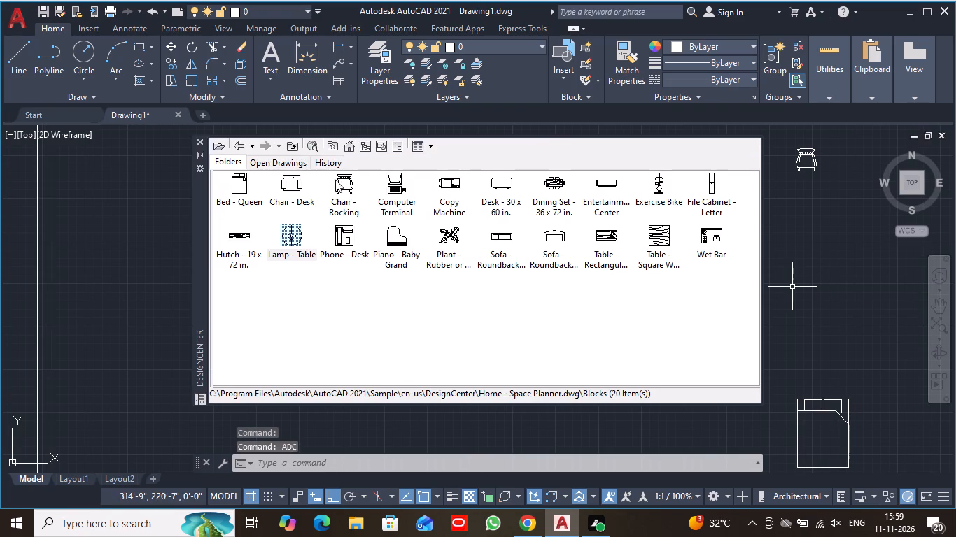
click(289, 185)
drag(290, 183, 717, 285)
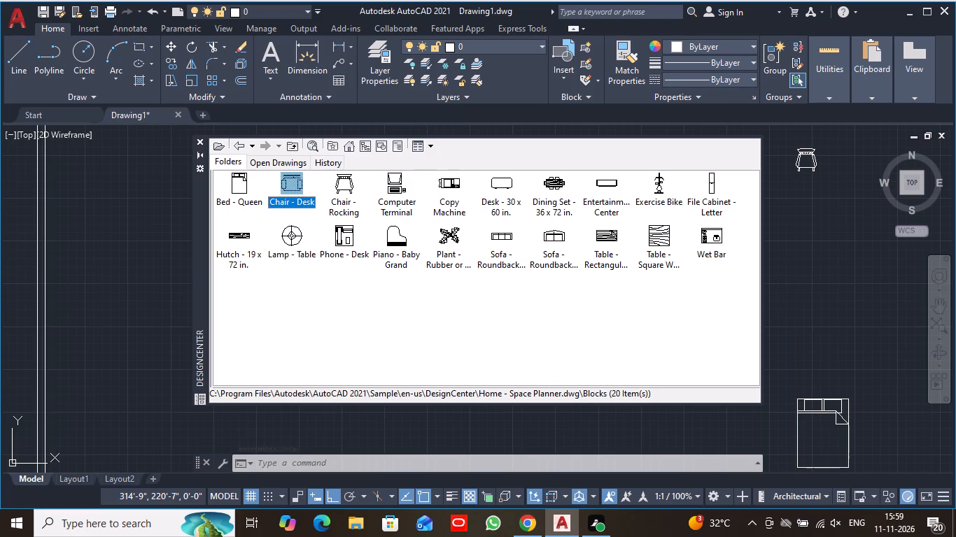
drag(717, 285, 831, 289)
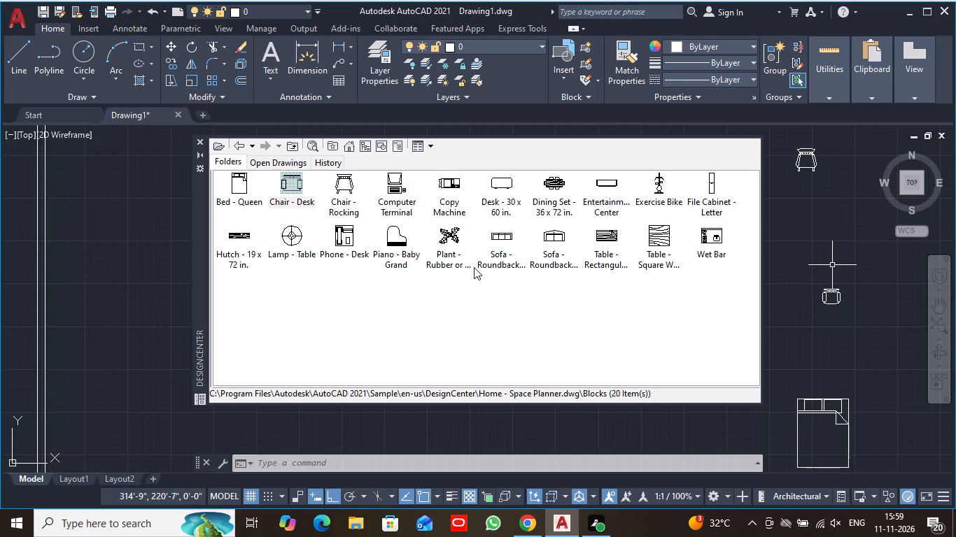
Insert the Computer Terminal block just above and to the east of the desk chair.
click(394, 185)
drag(393, 183, 755, 303)
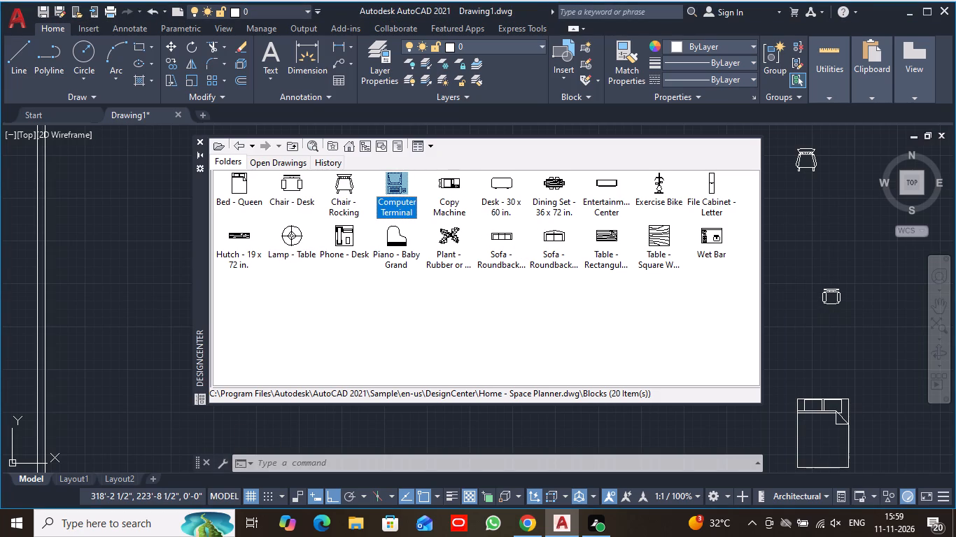
drag(755, 303, 869, 255)
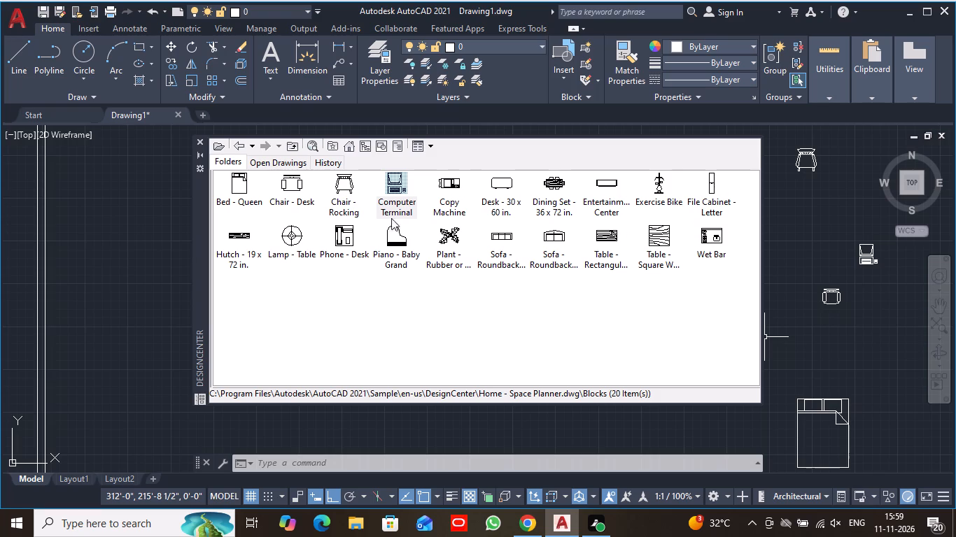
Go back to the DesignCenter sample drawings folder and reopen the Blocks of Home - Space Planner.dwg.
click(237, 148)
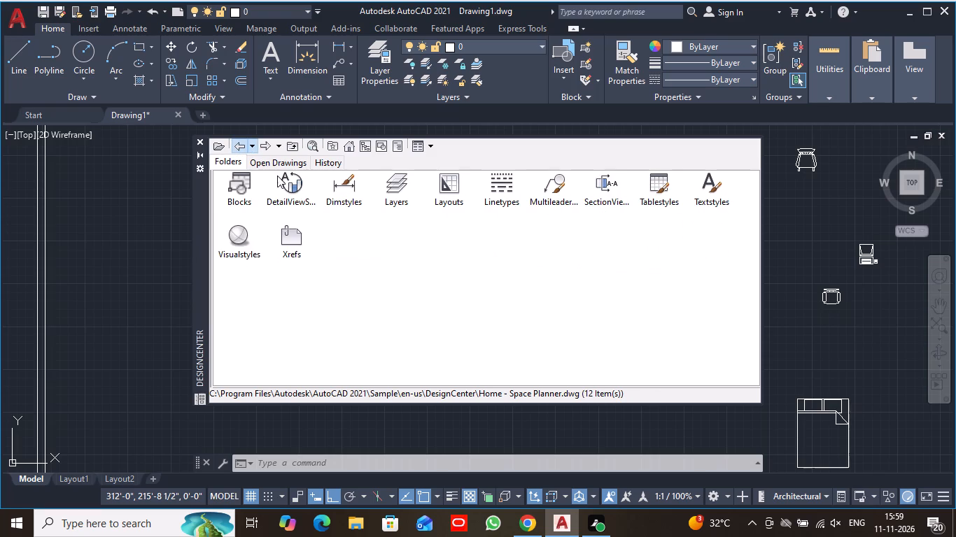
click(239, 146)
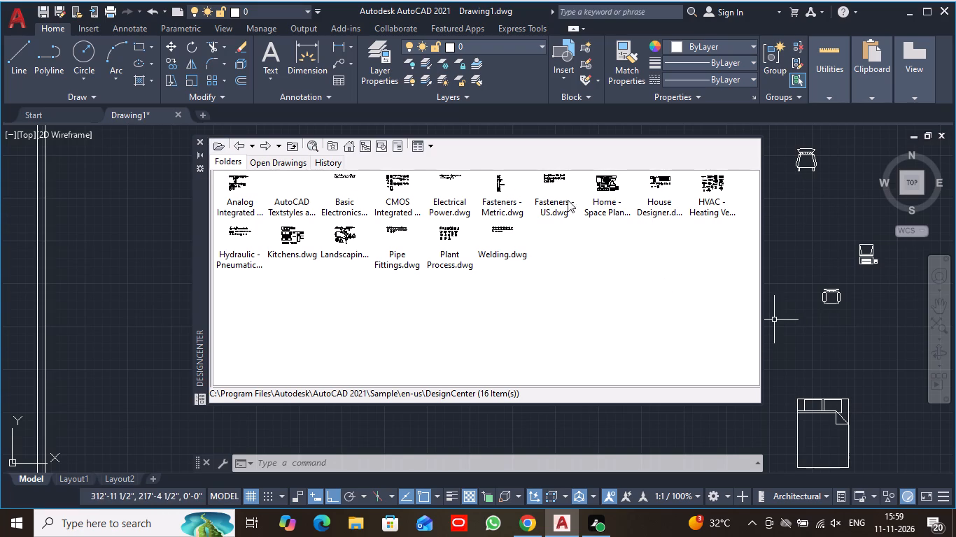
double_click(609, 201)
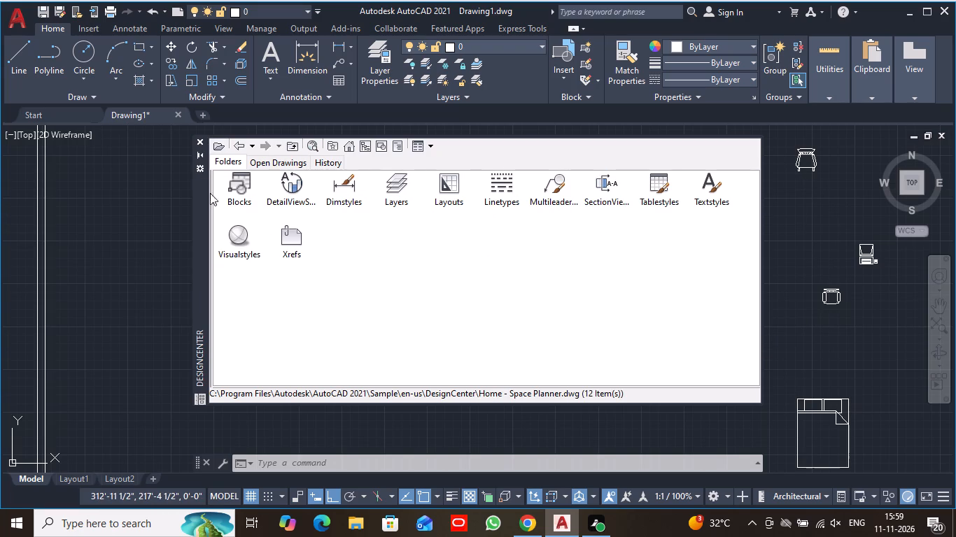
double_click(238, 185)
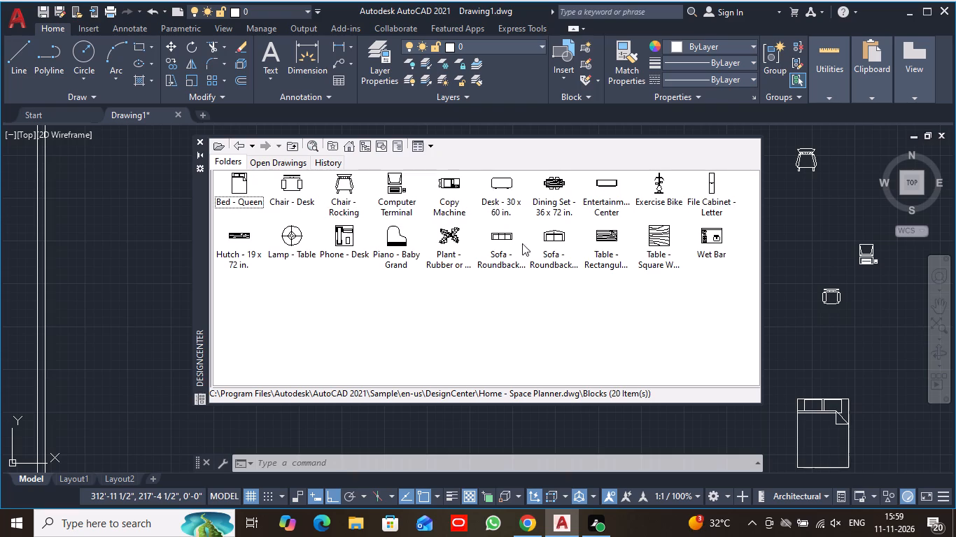
Insert the Desk - 30 x 60 in. block between the desk chair and the queen bed, and close DesignCenter.
click(505, 191)
drag(505, 189, 842, 348)
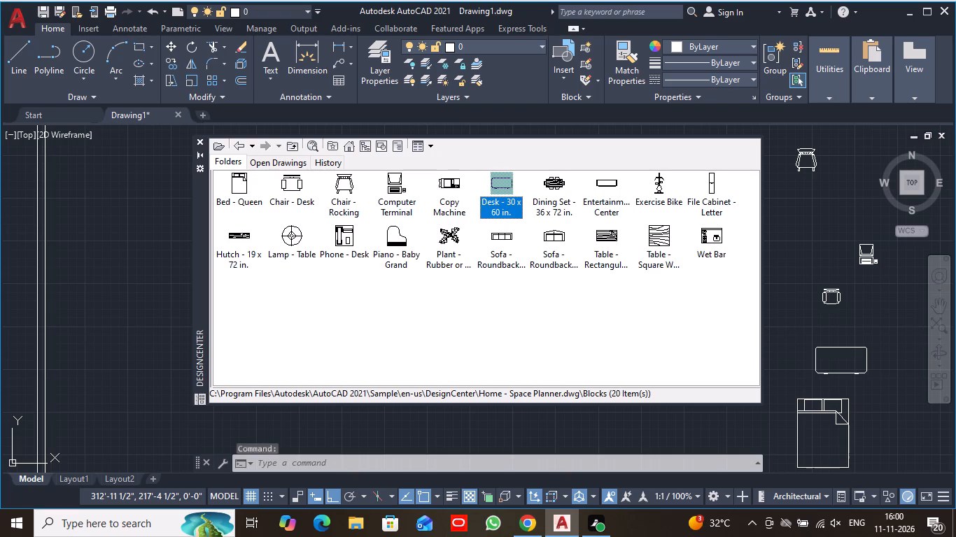
drag(842, 348, 852, 341)
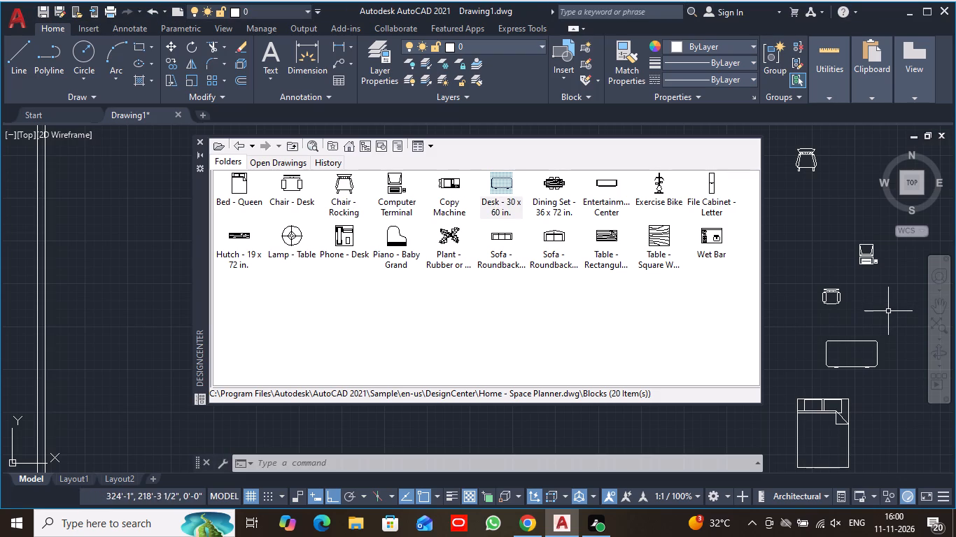
click(197, 140)
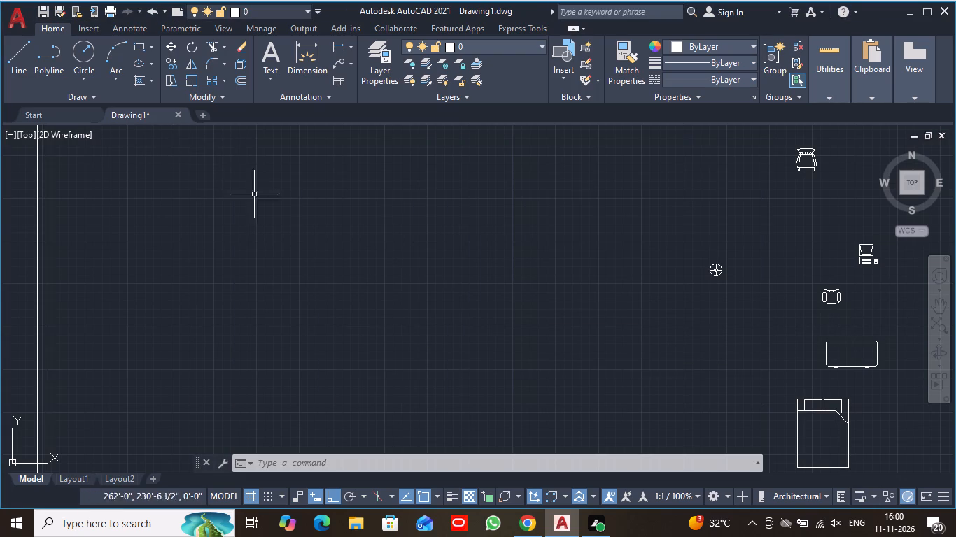
Move the queen bed into the northeast bedroom with Ortho off, placing its headboard just below the north wall.
scroll(500, 305, down, 3)
middle_drag(419, 336, 464, 315)
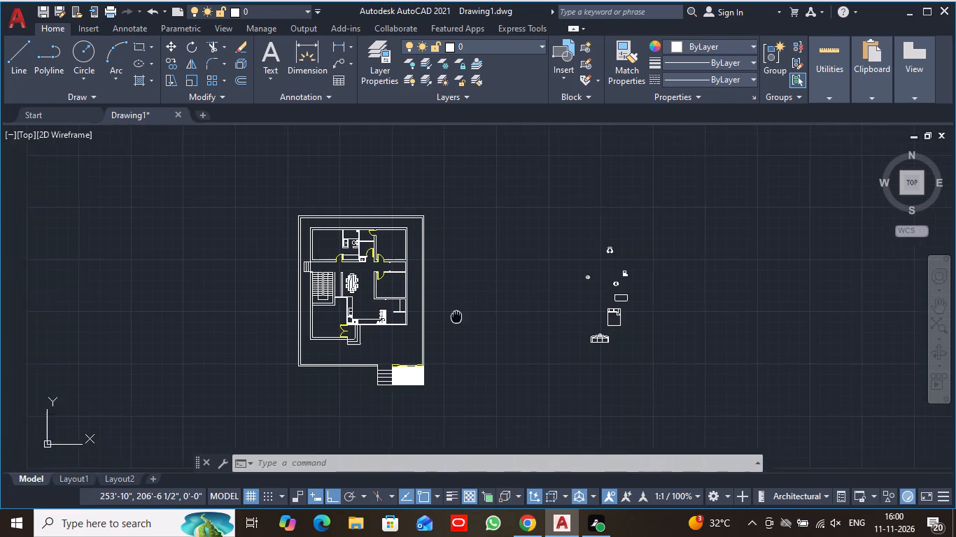
middle_drag(464, 315, 533, 324)
scroll(507, 240, up, 1)
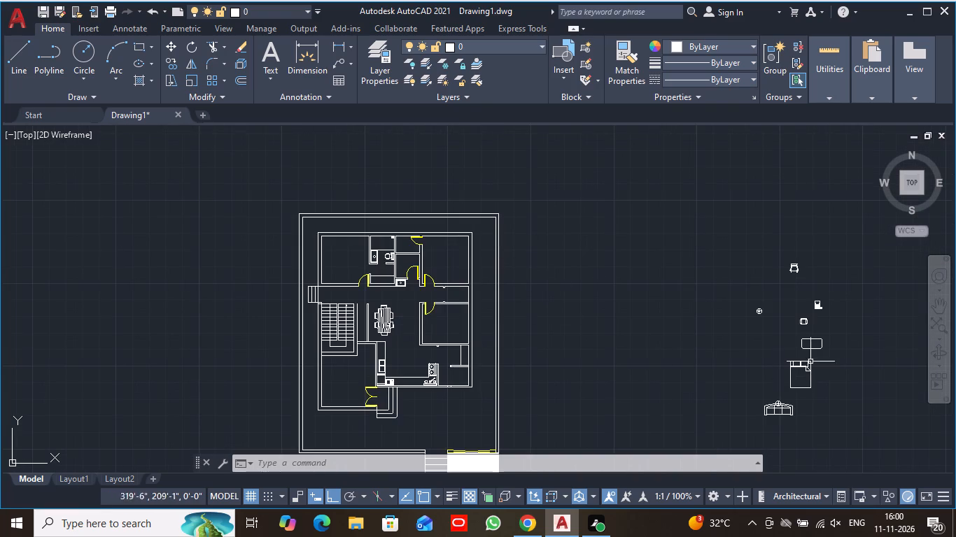
click(802, 373)
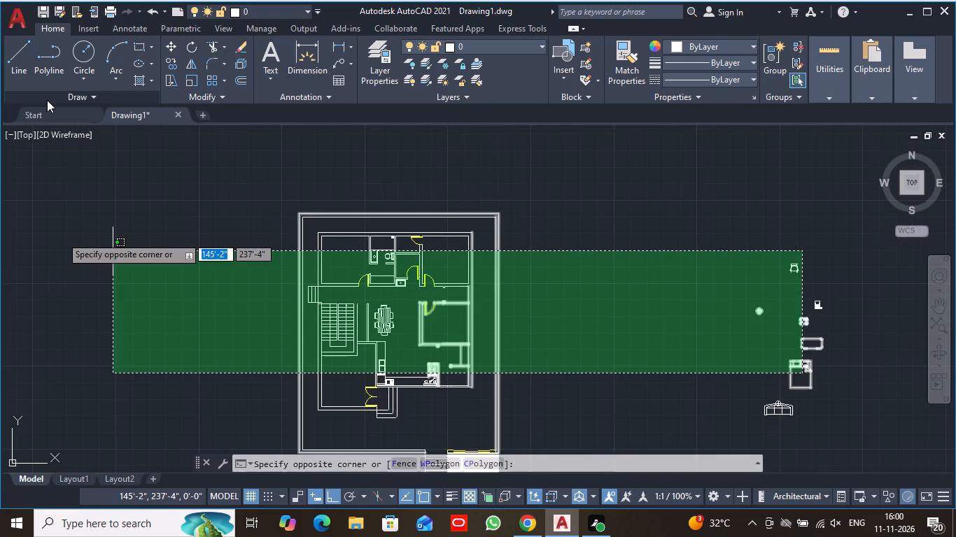
key(Escape)
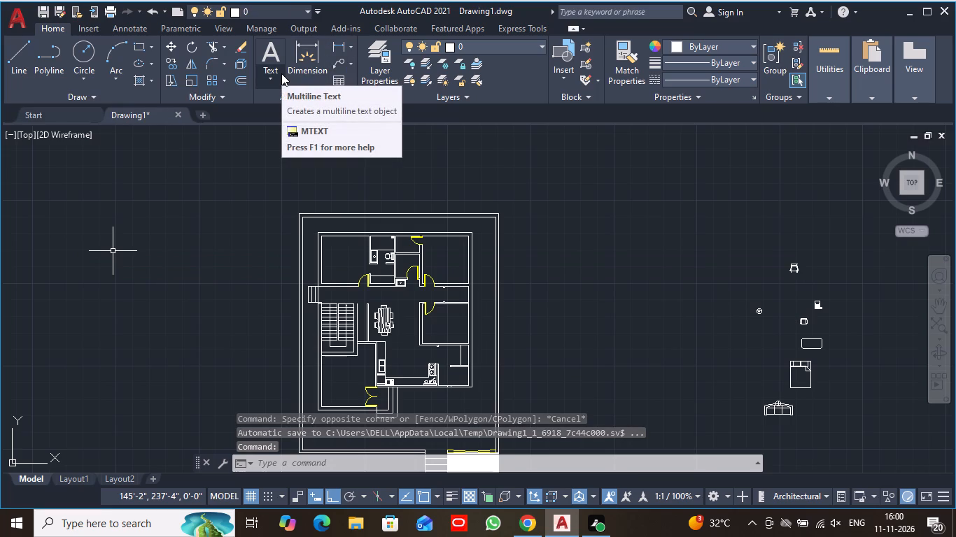
click(171, 43)
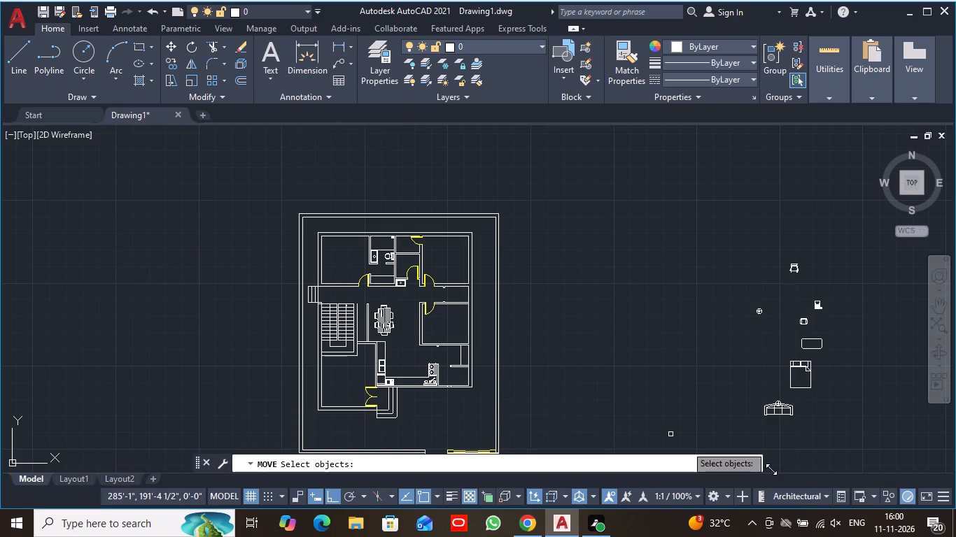
click(776, 352)
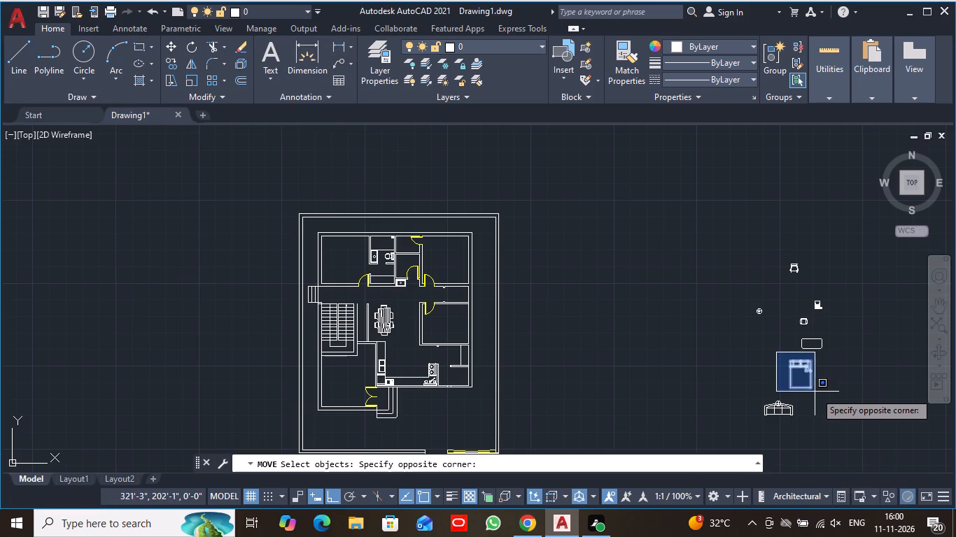
click(826, 398)
key(Return)
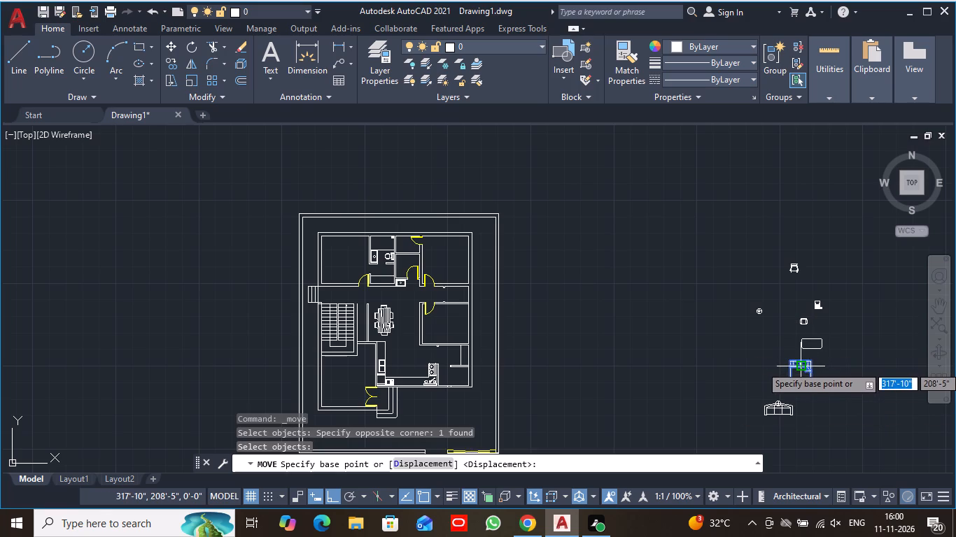
scroll(801, 366, up, 3)
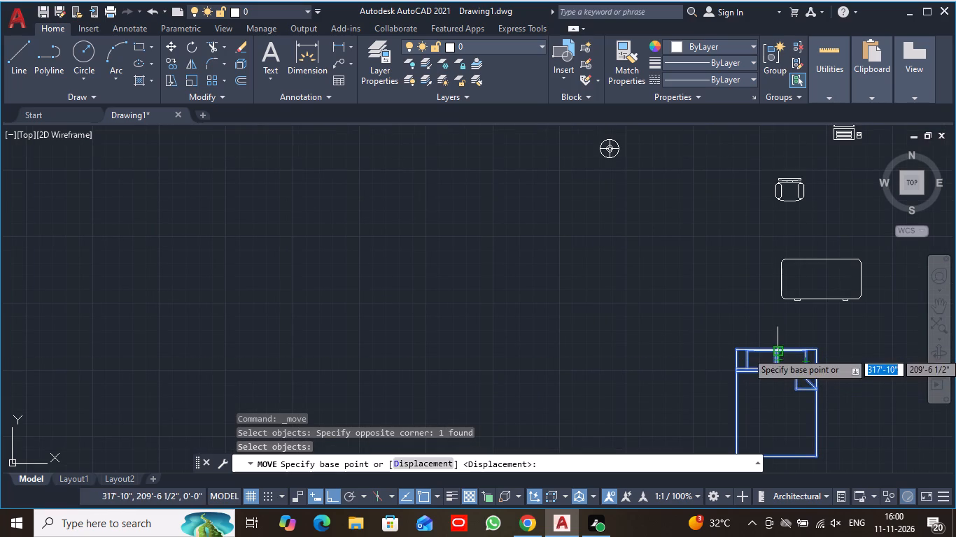
click(774, 352)
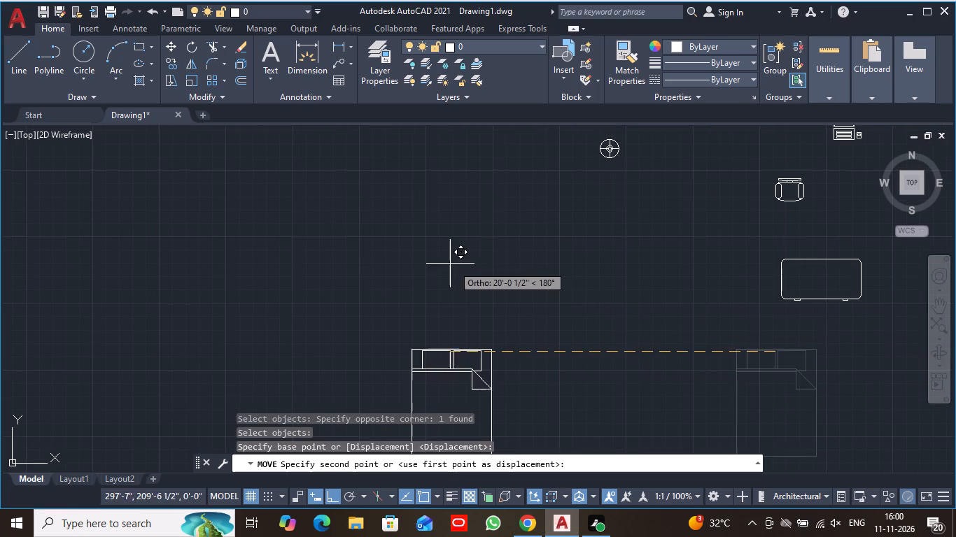
scroll(449, 263, down, 3)
middle_drag(401, 257, 789, 358)
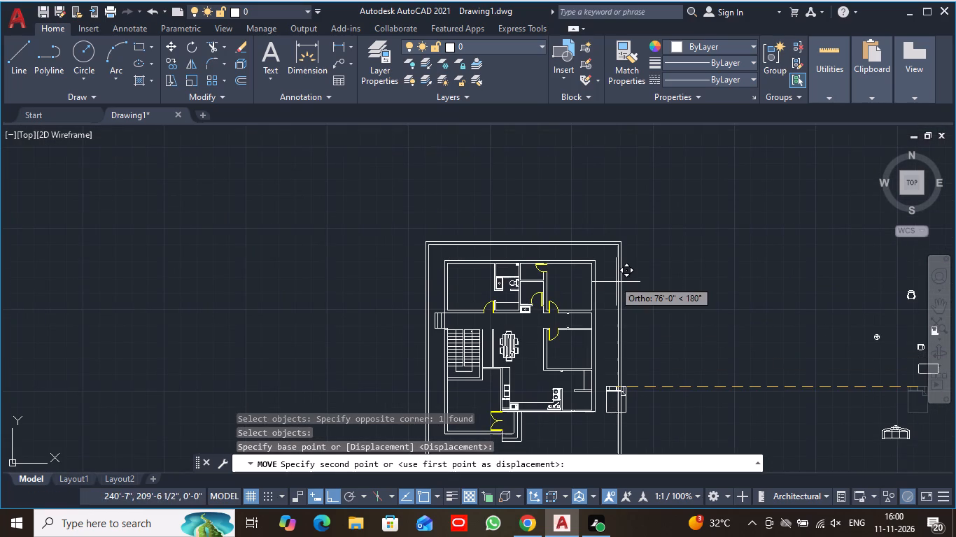
click(332, 497)
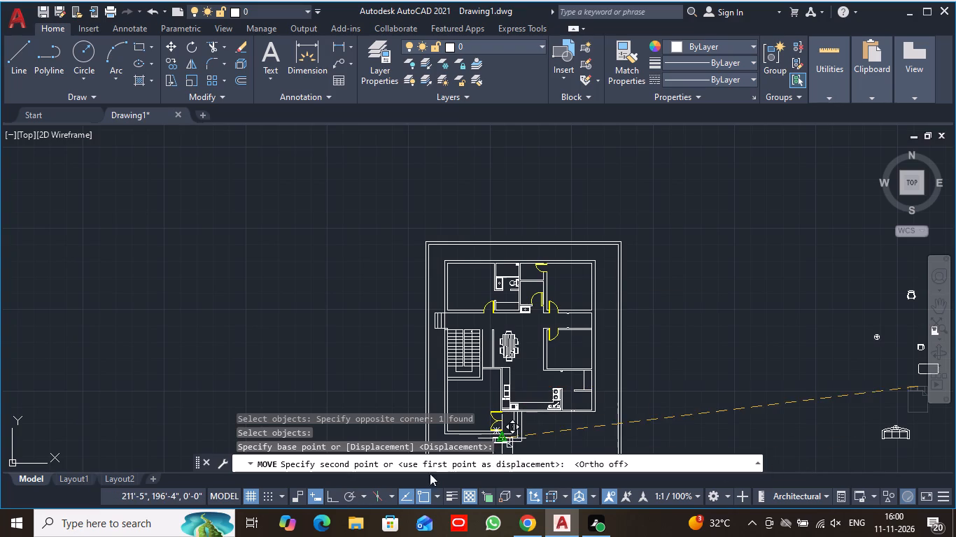
scroll(567, 276, up, 3)
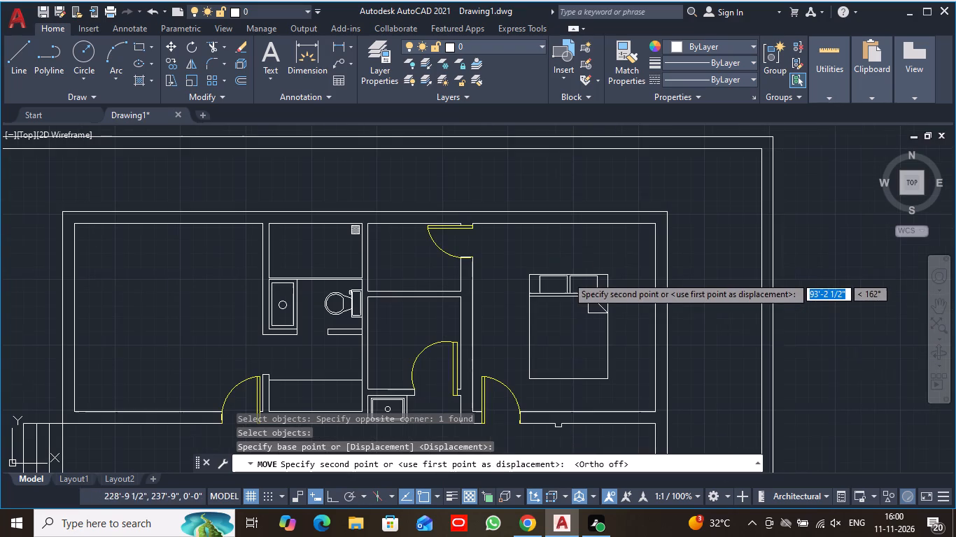
click(566, 232)
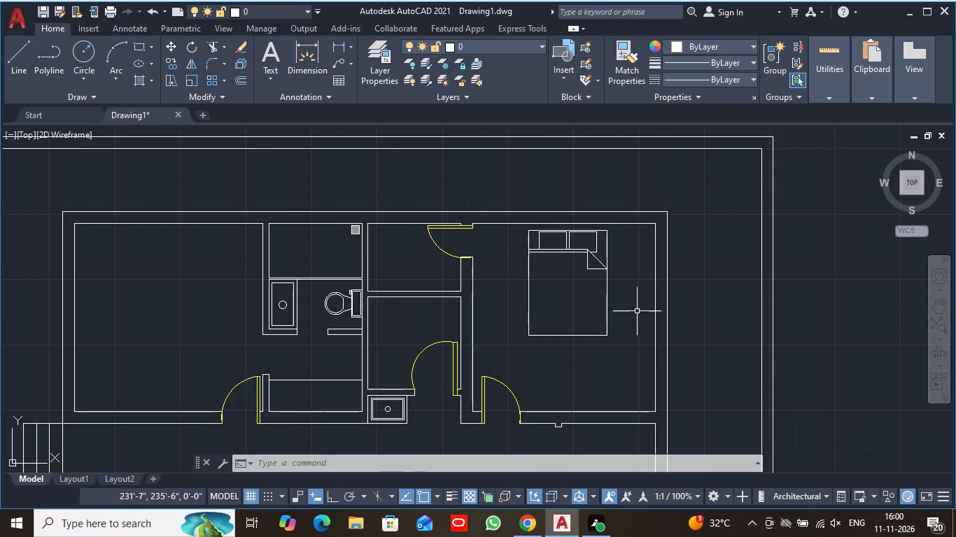
Move the round lamp block standing alone beside the plan to the west side of the bed's head in the northeast bedroom.
scroll(824, 320, down, 3)
middle_drag(841, 343, 574, 179)
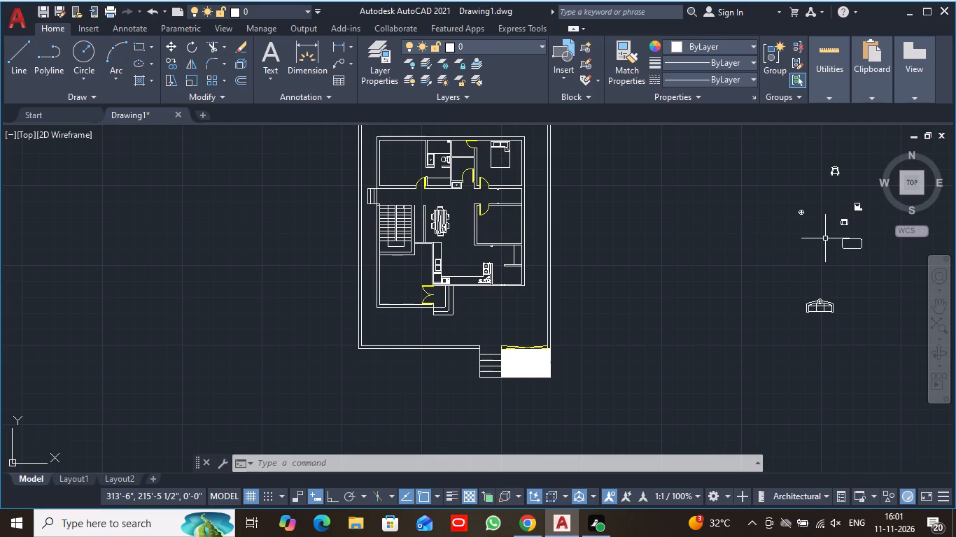
scroll(825, 238, up, 2)
middle_drag(843, 238, 841, 299)
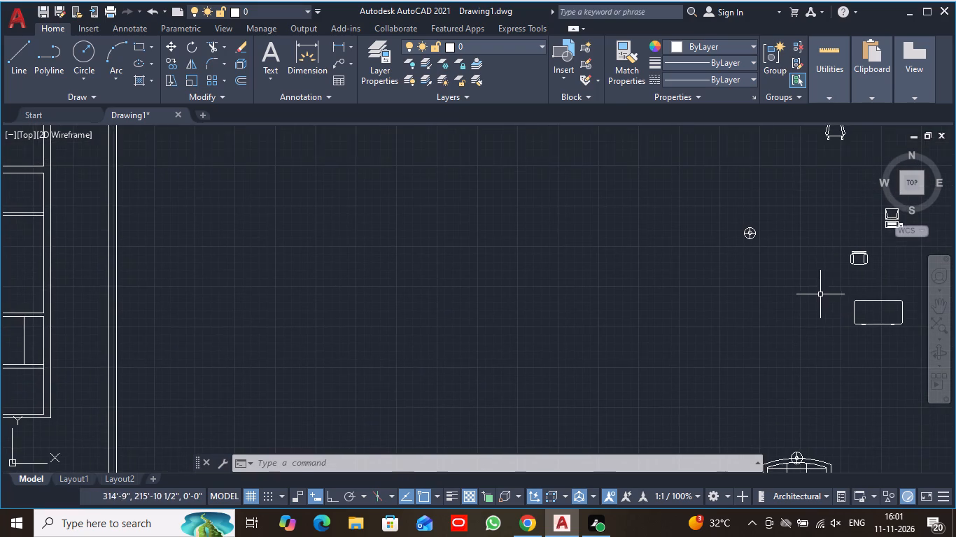
scroll(820, 294, down, 1)
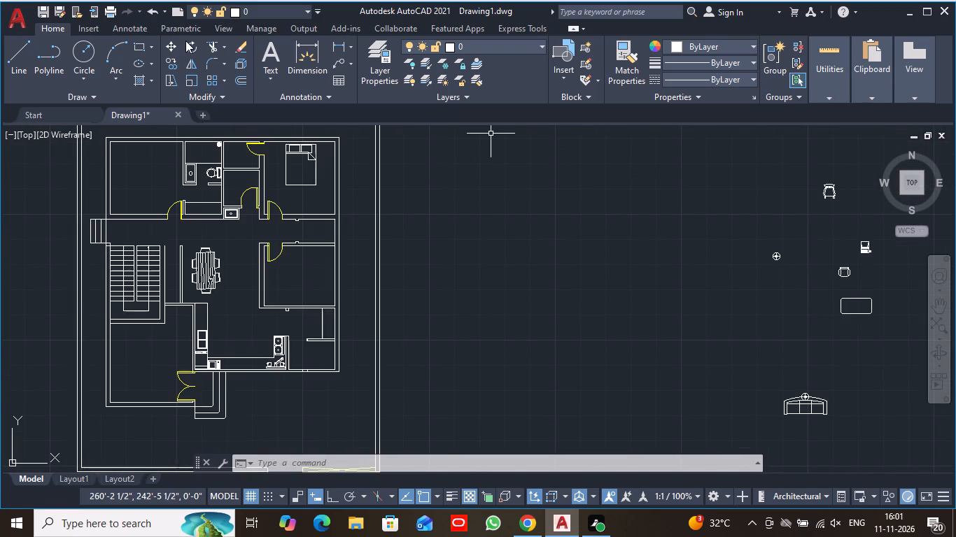
click(168, 45)
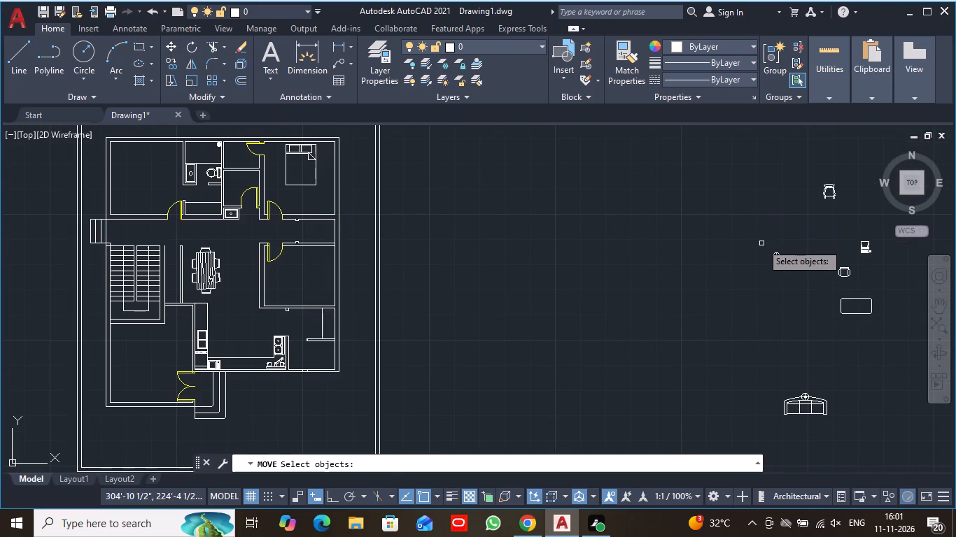
click(761, 243)
click(793, 282)
key(Return)
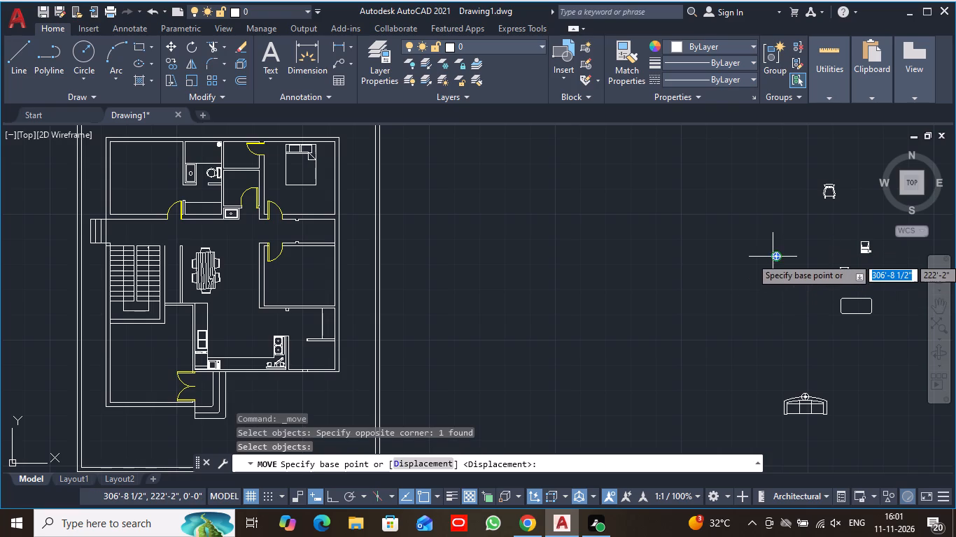
click(773, 256)
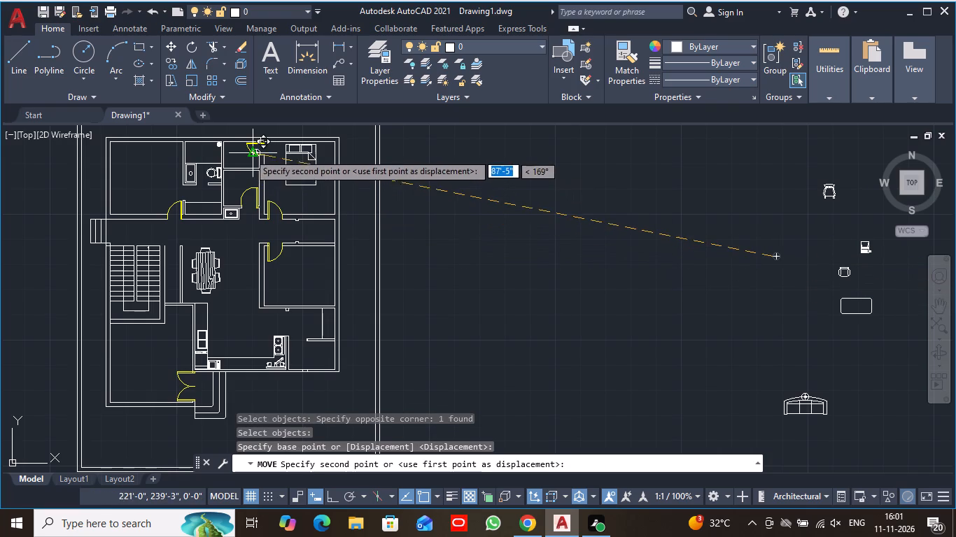
scroll(271, 152, up, 3)
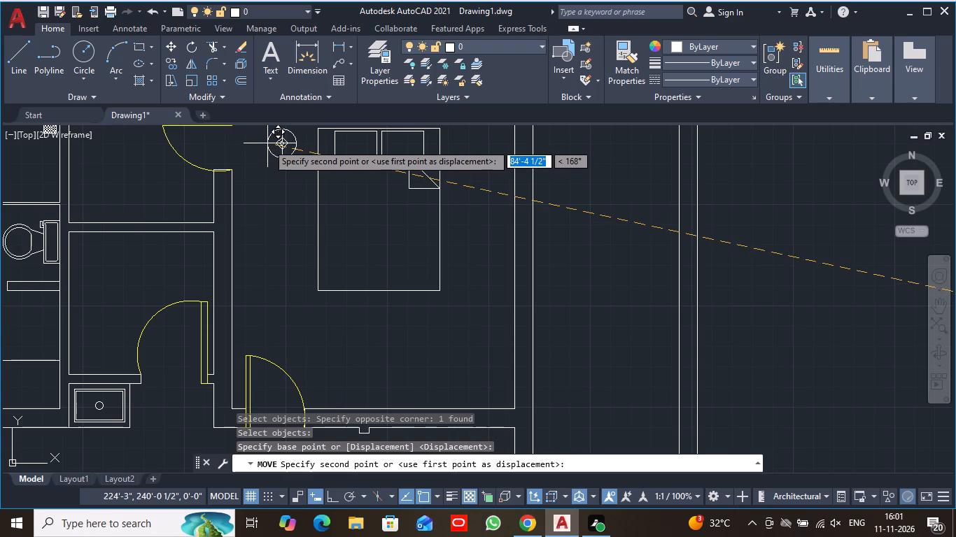
click(267, 143)
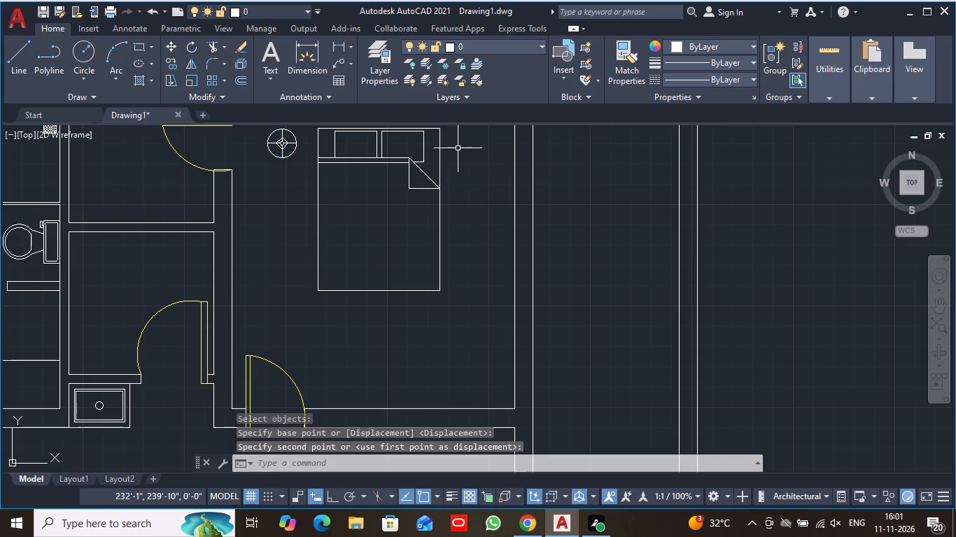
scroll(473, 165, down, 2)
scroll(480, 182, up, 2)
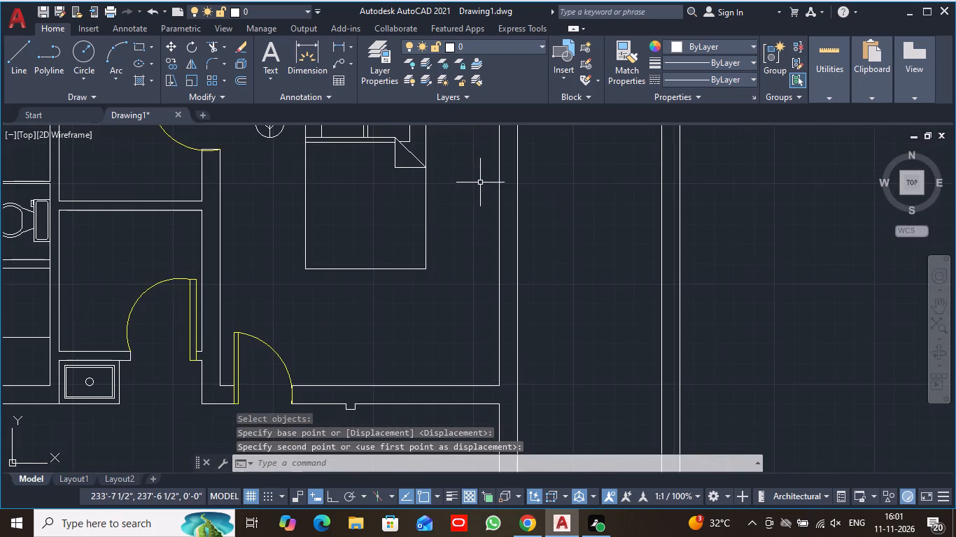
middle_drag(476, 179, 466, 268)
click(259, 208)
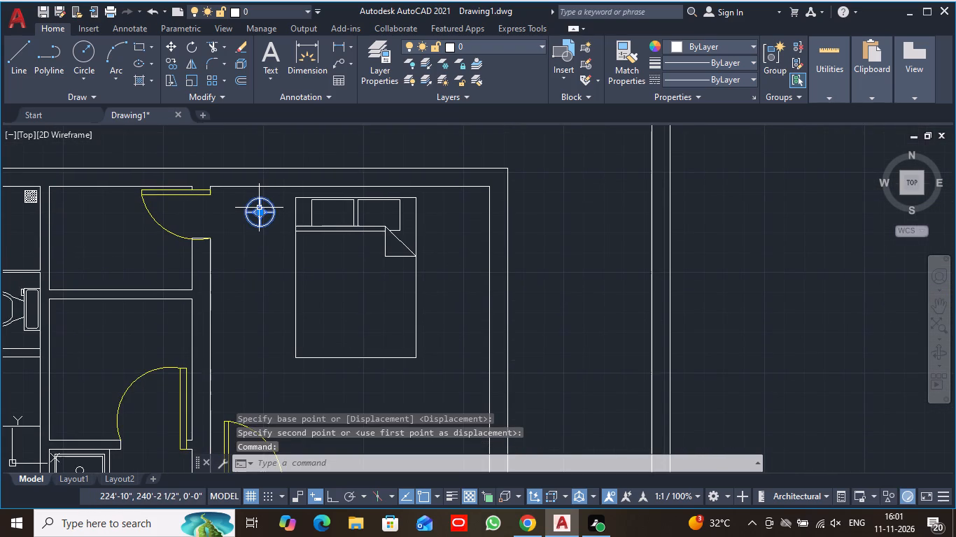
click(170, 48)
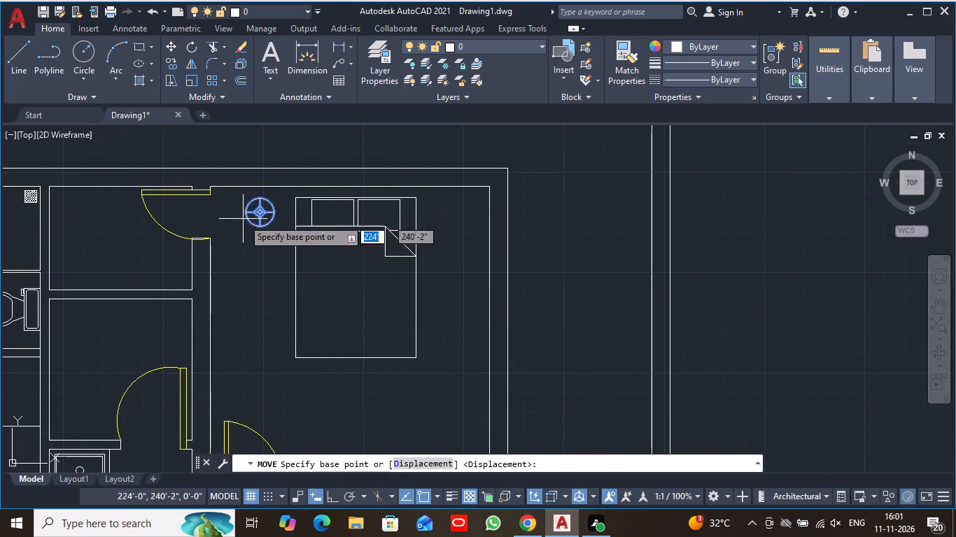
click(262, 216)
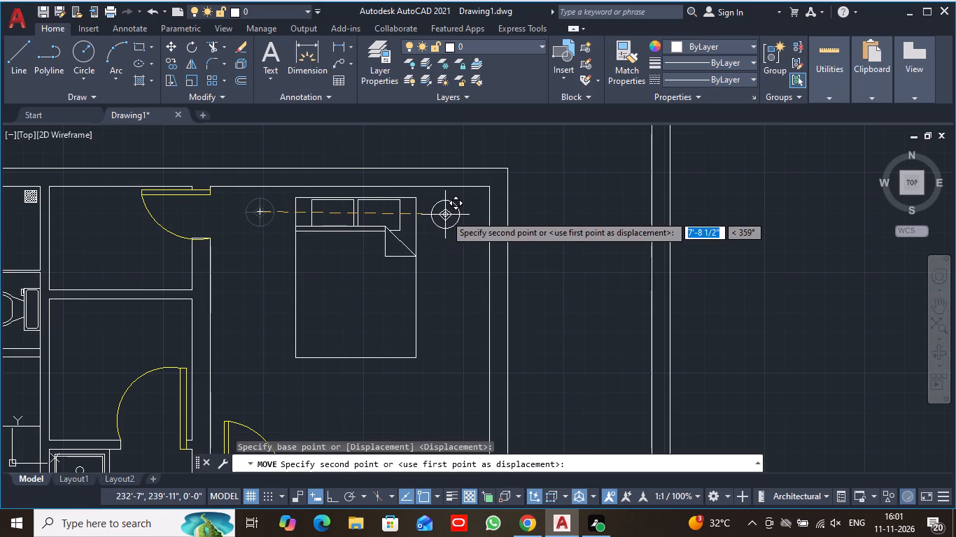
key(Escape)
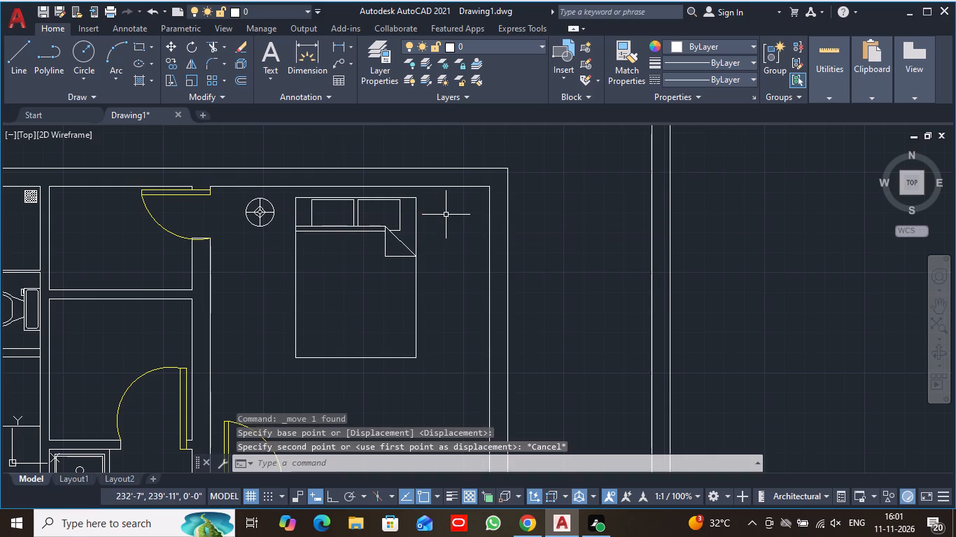
Copy the round lamp block about 7'-10" east, to the other side of the bed's head.
click(174, 64)
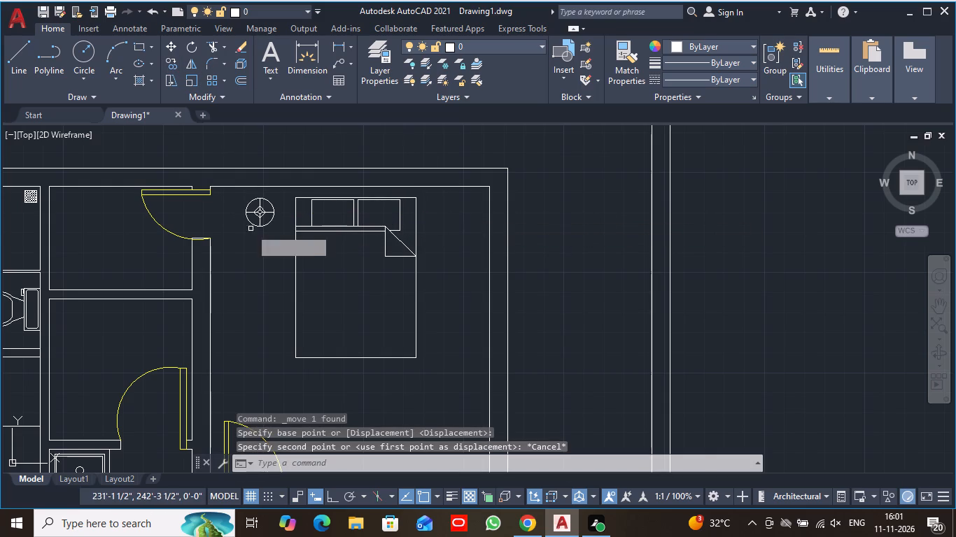
click(259, 211)
key(space)
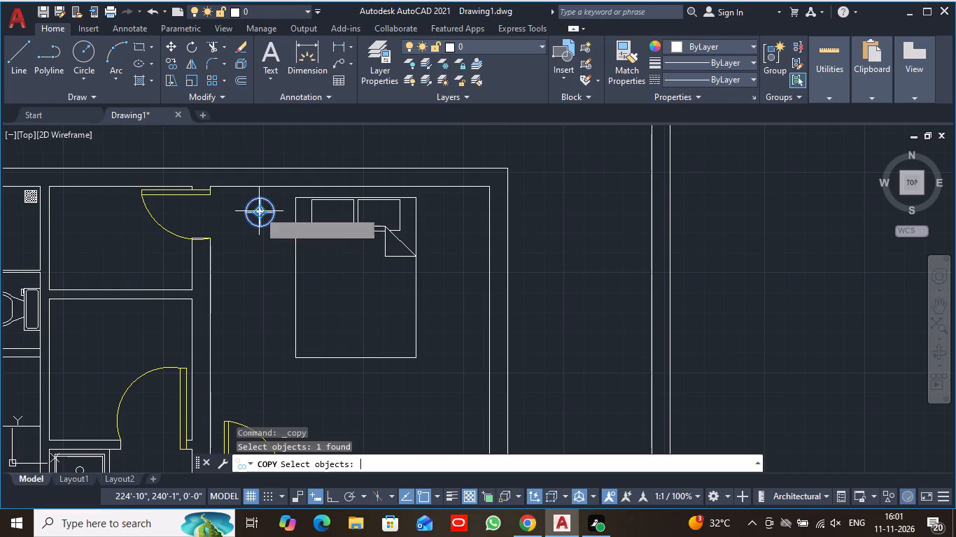
click(259, 211)
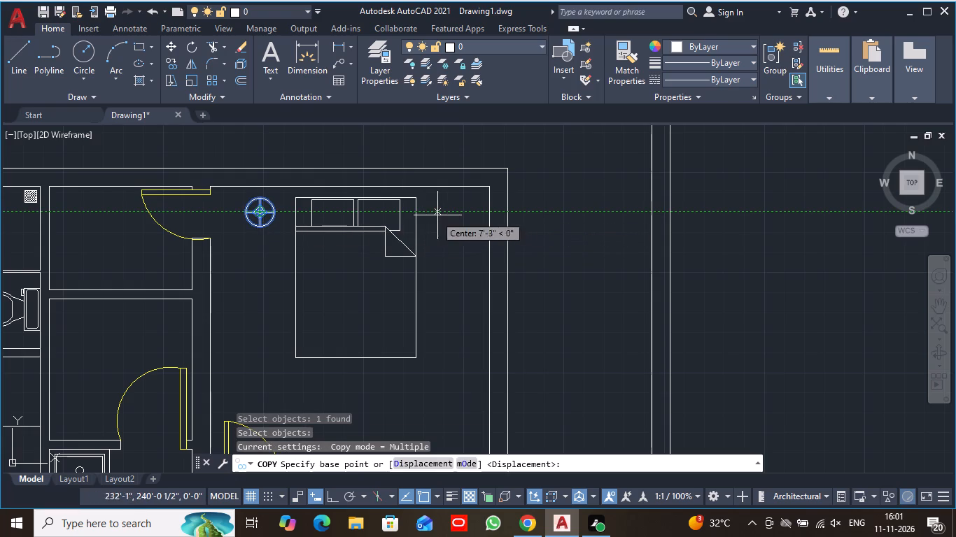
click(443, 218)
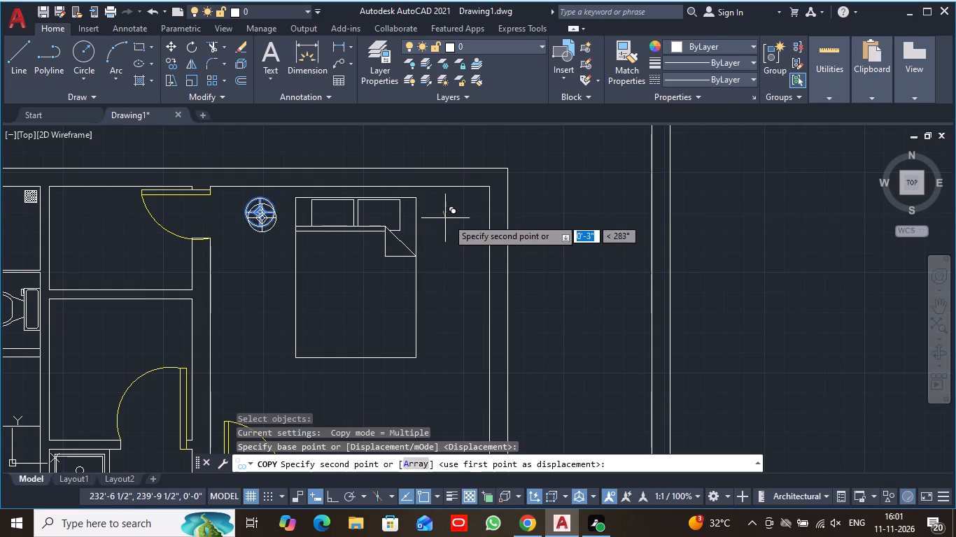
click(631, 214)
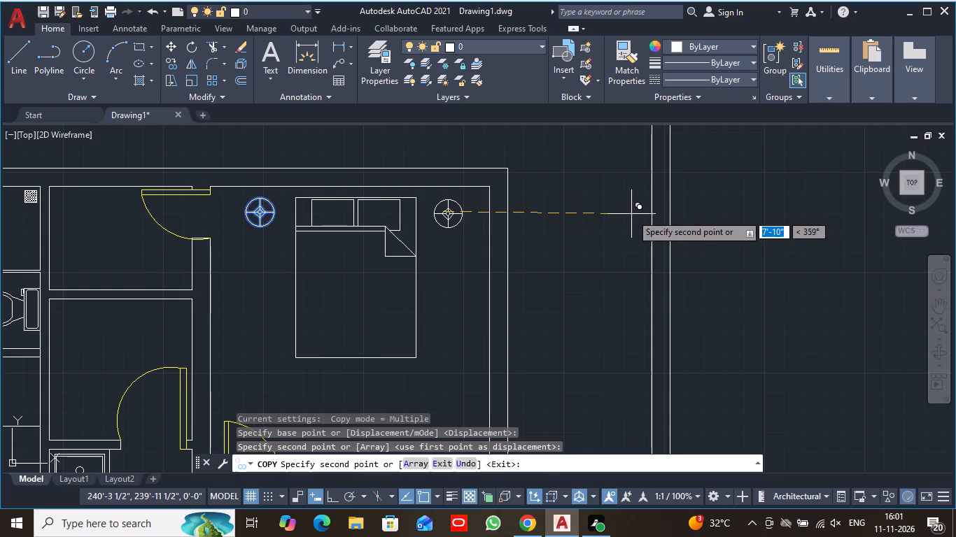
key(Escape)
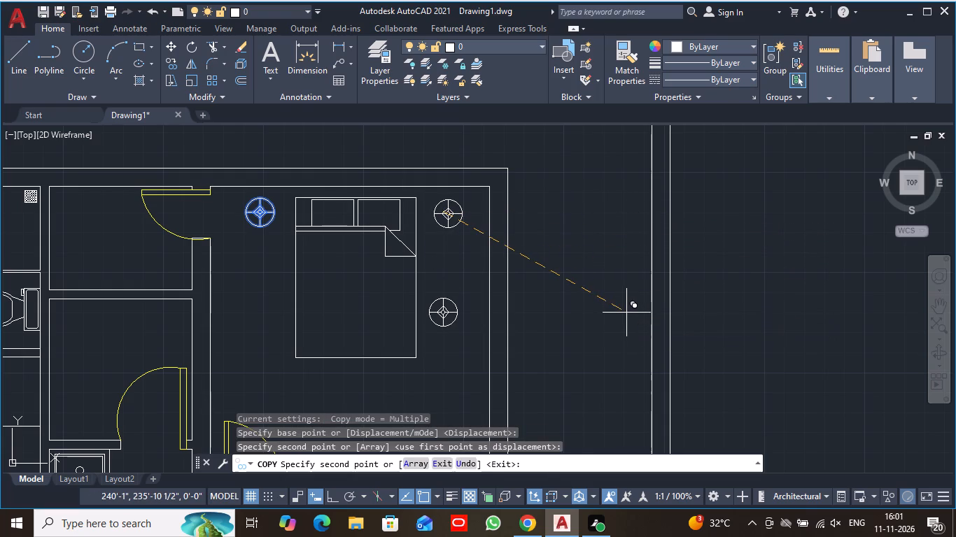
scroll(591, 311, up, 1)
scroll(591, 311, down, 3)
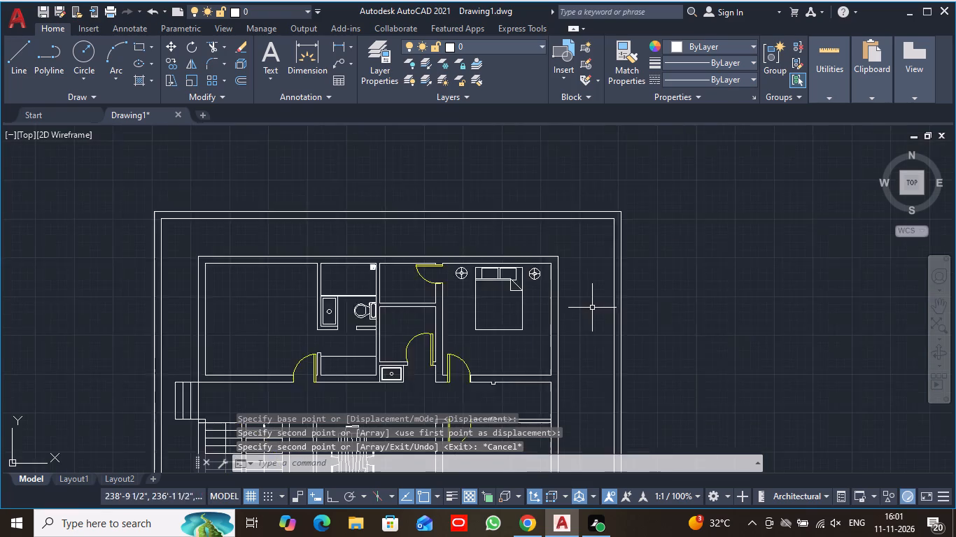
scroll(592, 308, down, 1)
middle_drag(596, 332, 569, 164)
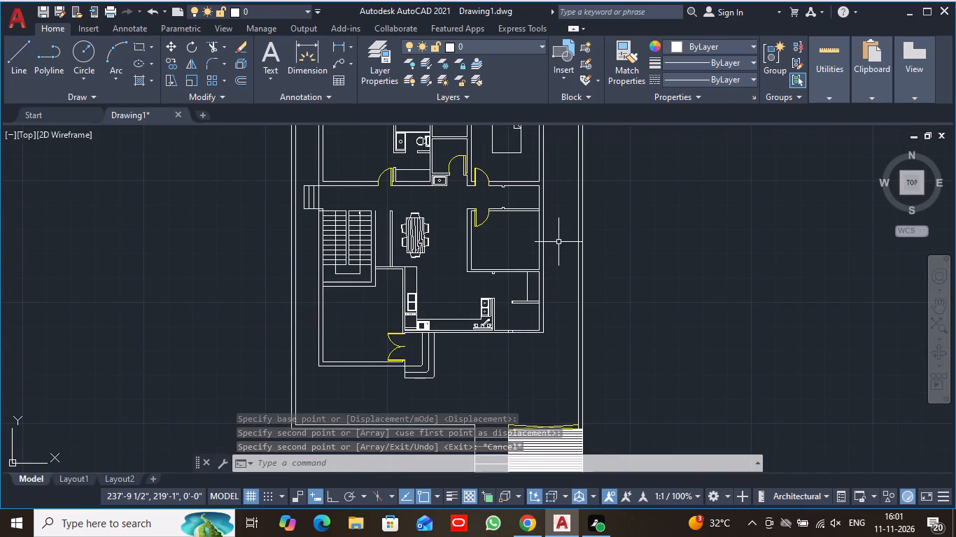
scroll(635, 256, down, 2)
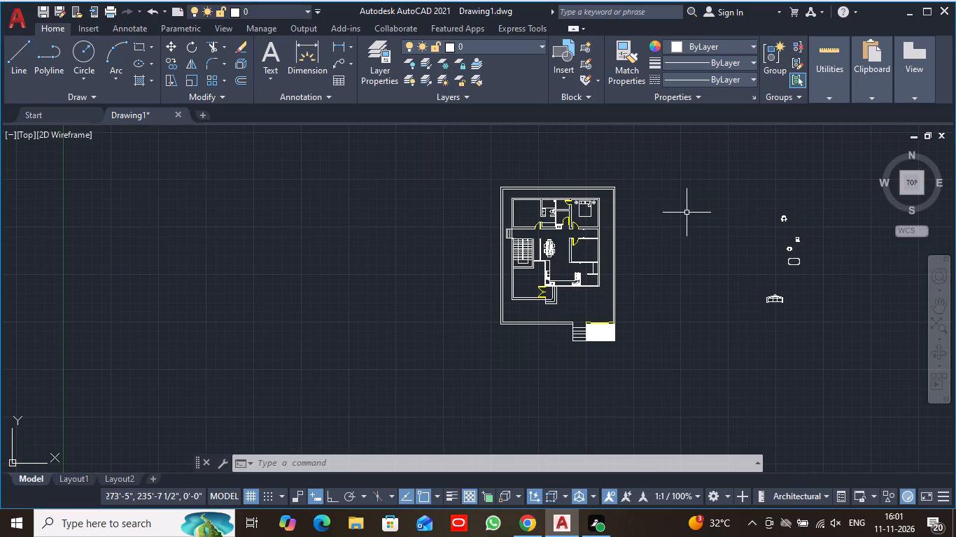
Browse the previews of the furniture and fixture block definitions, from Bed - Queen to Toilet - Imperial, starting from the desk block.
click(796, 263)
click(796, 263)
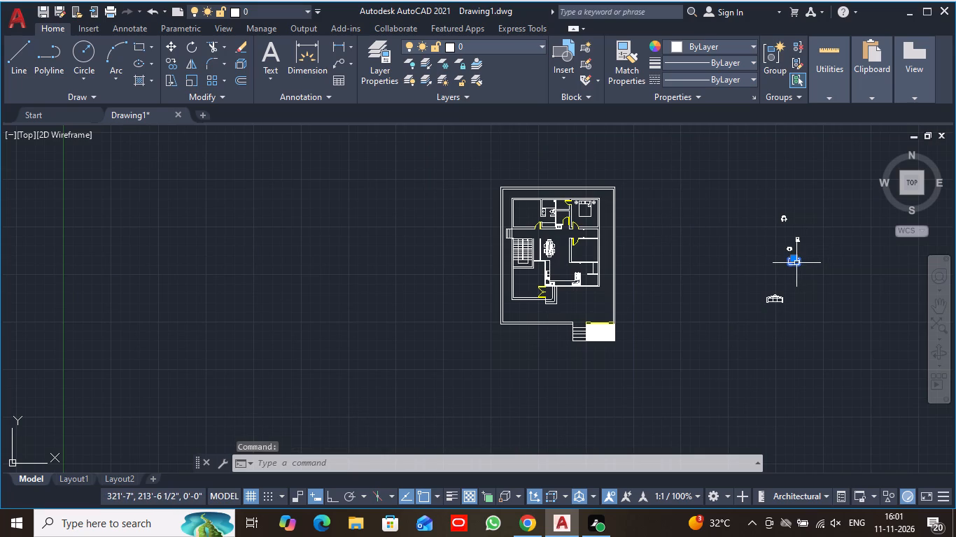
double_click(796, 263)
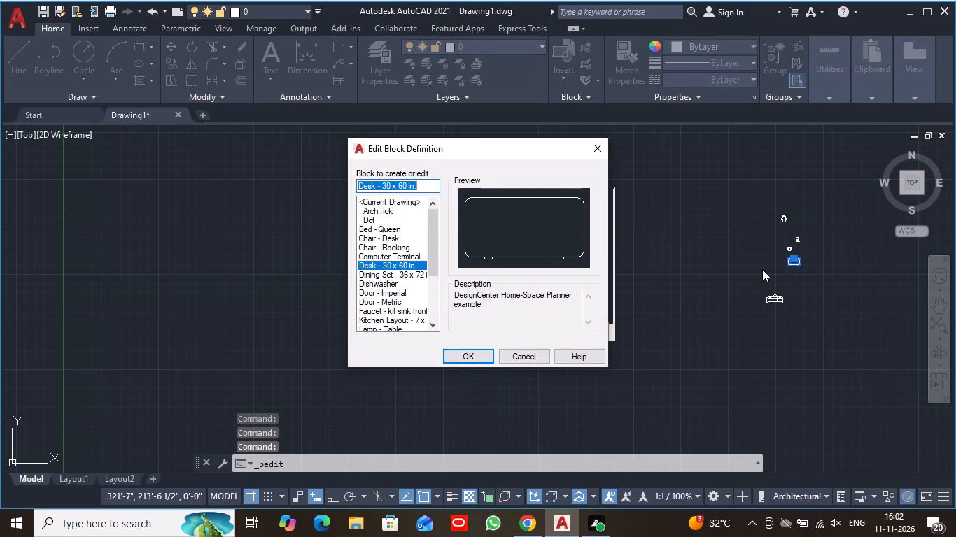
click(393, 227)
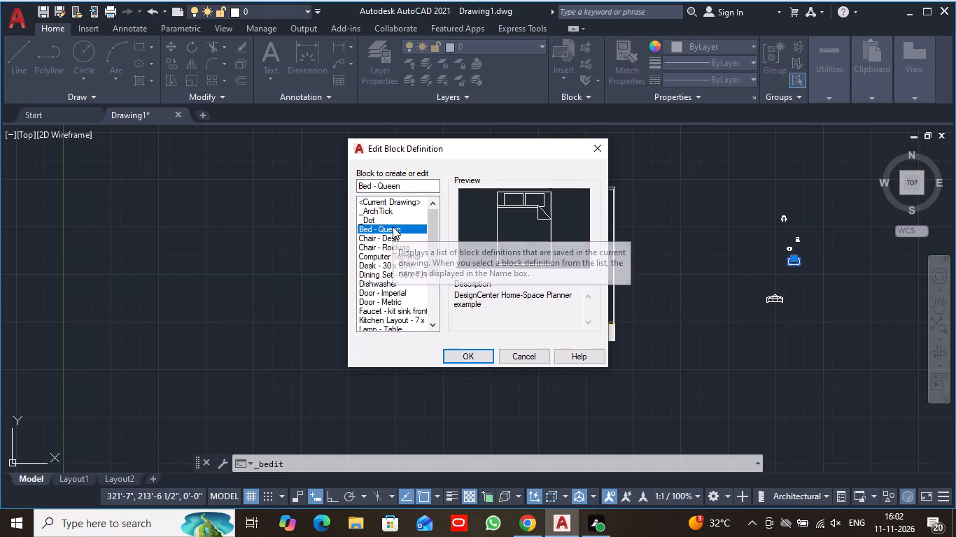
click(383, 241)
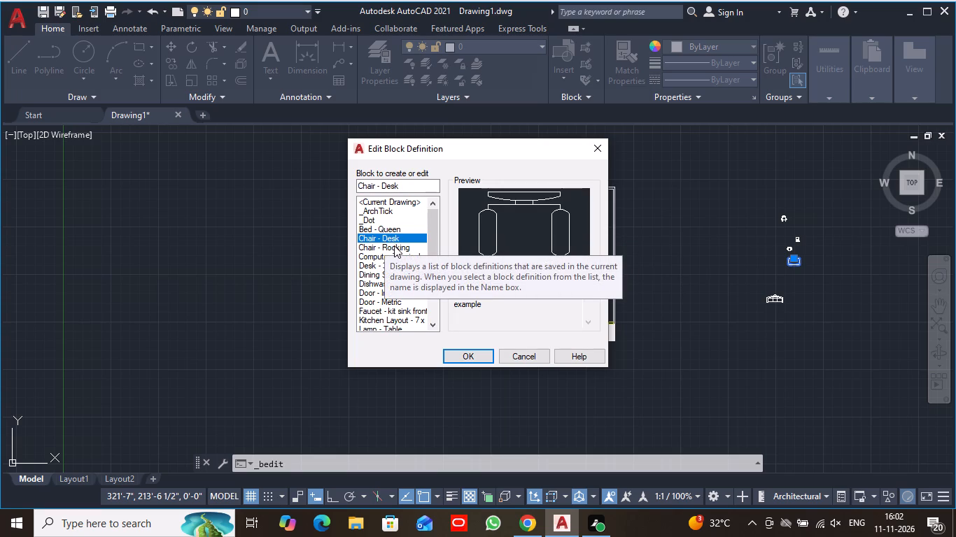
click(395, 244)
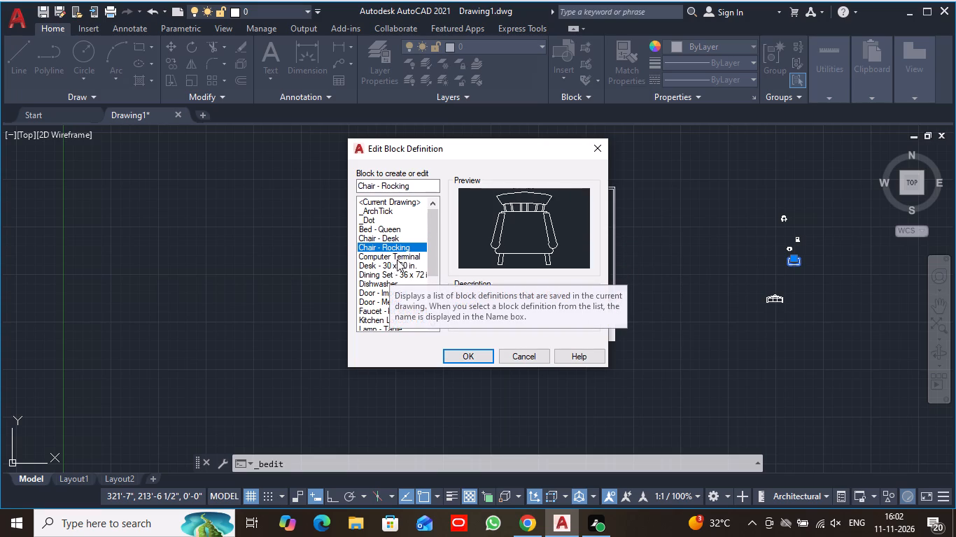
click(393, 264)
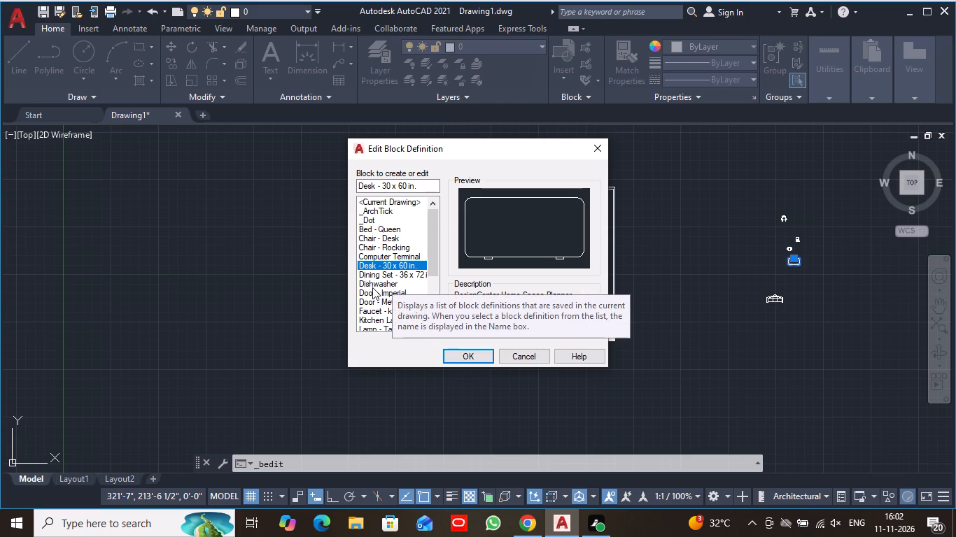
click(393, 273)
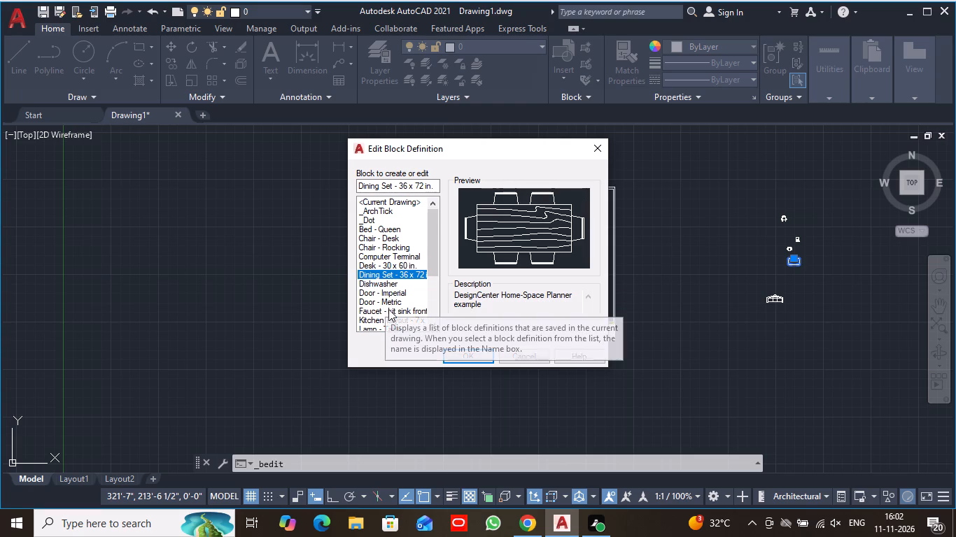
scroll(391, 306, down, 1)
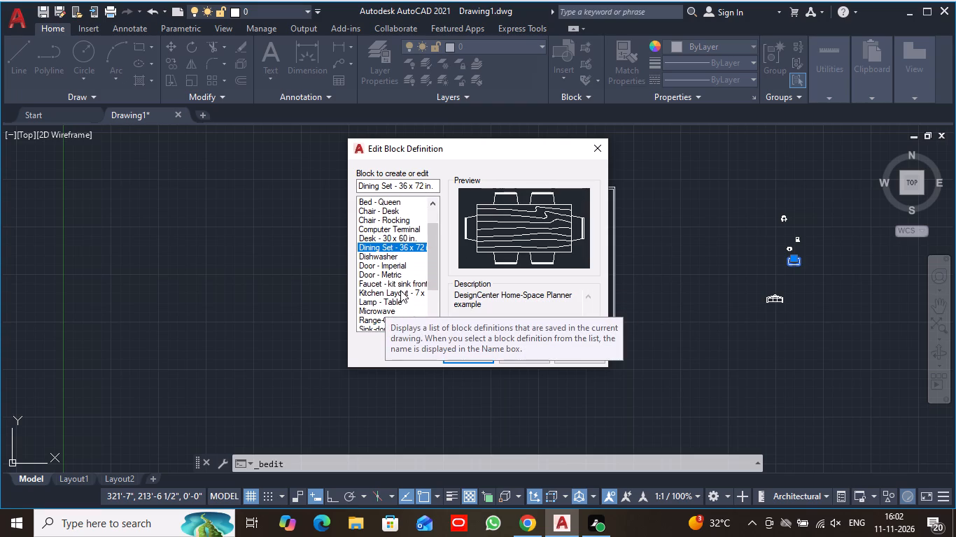
click(400, 290)
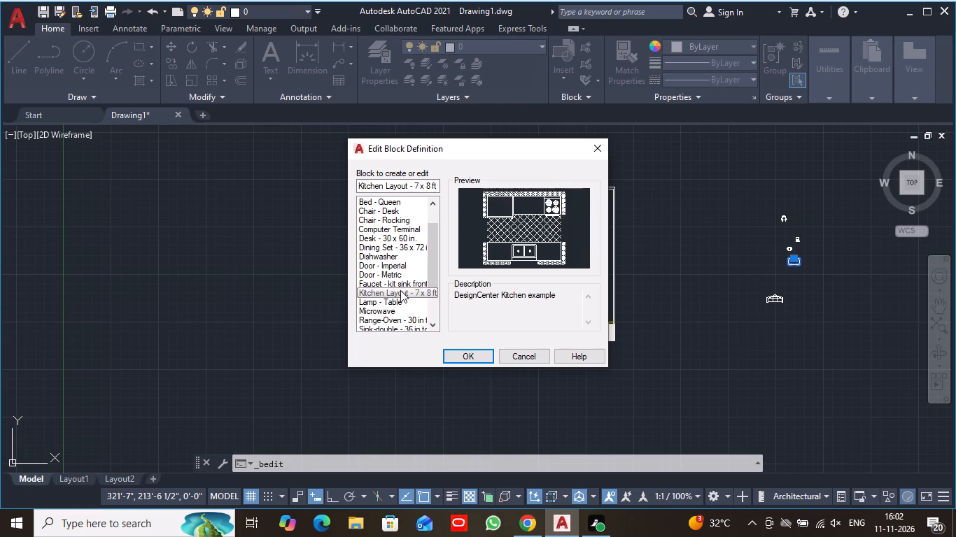
scroll(400, 290, down, 2)
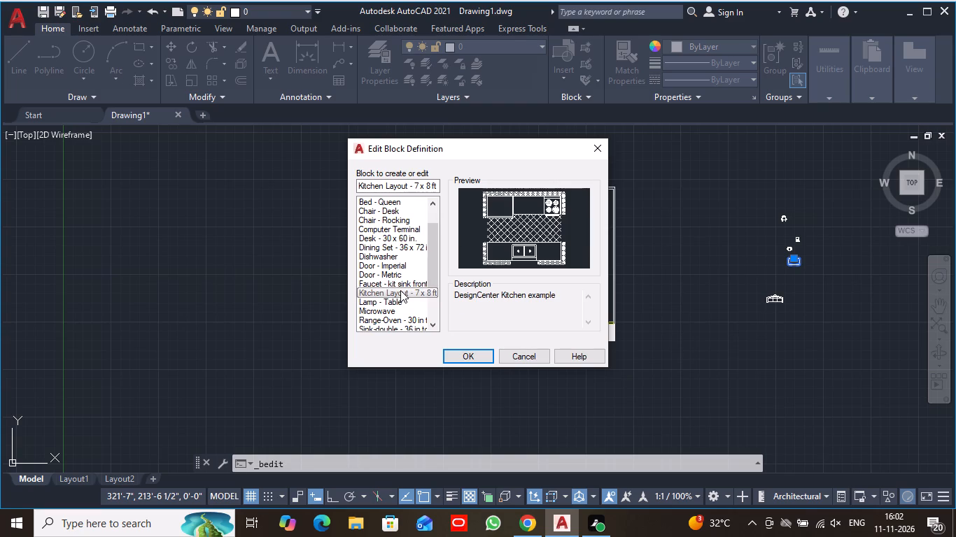
scroll(401, 296, down, 1)
click(401, 301)
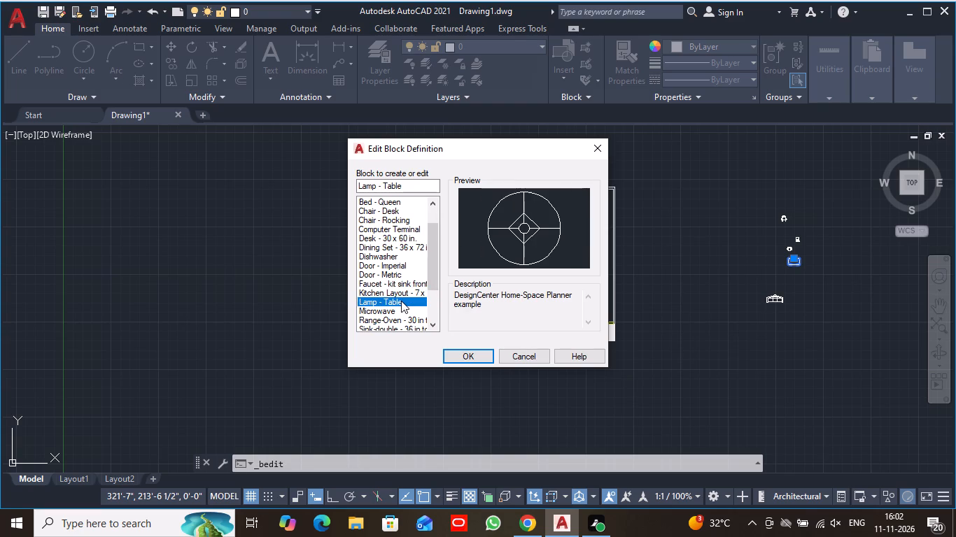
scroll(401, 301, down, 2)
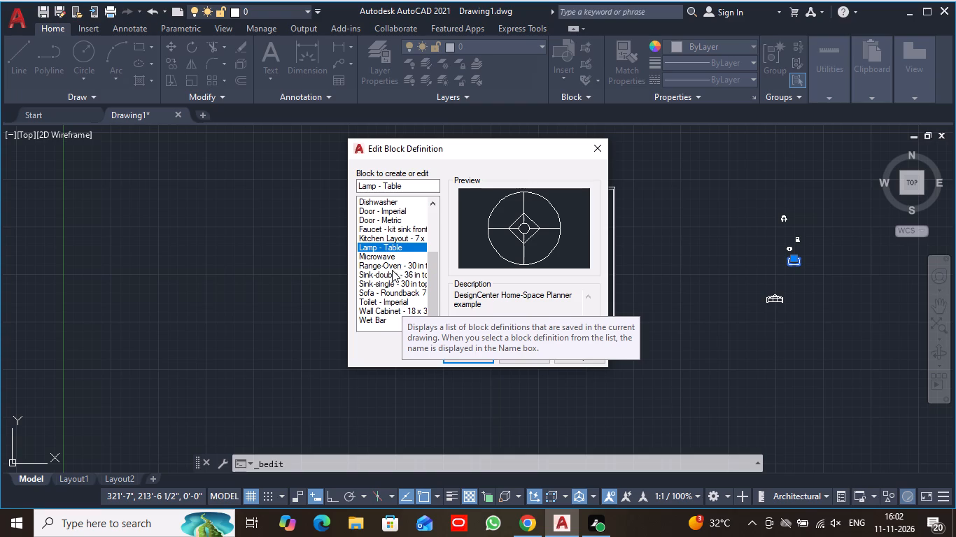
click(386, 292)
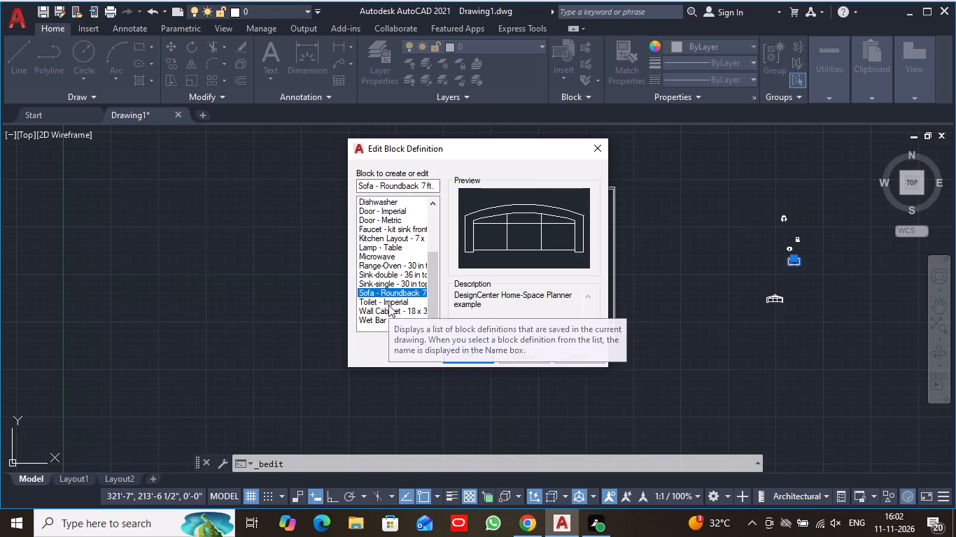
click(388, 303)
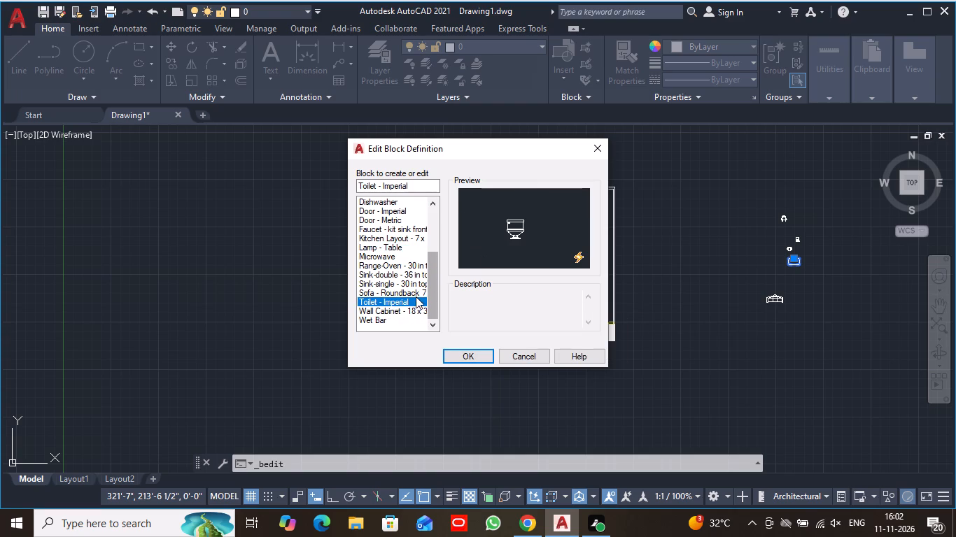
click(596, 151)
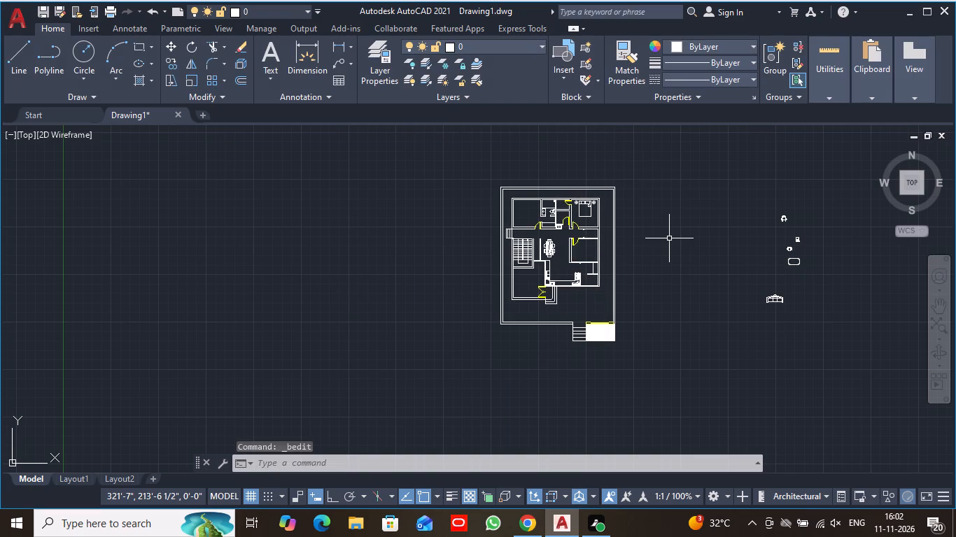
Rotate the roundback sofa and the round lamp at its back about 90° counterclockwise, so the sofa's back faces west.
middle_drag(649, 266, 645, 241)
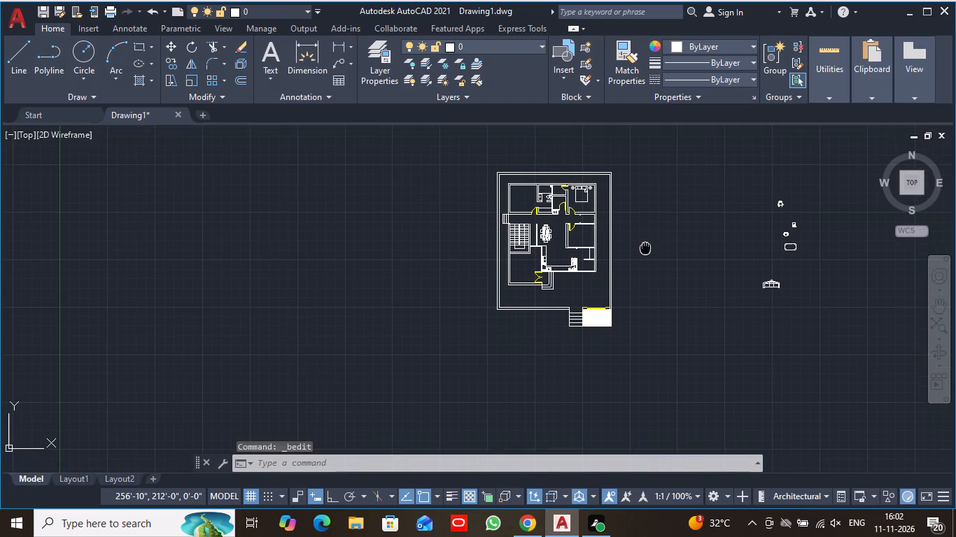
scroll(614, 243, up, 1)
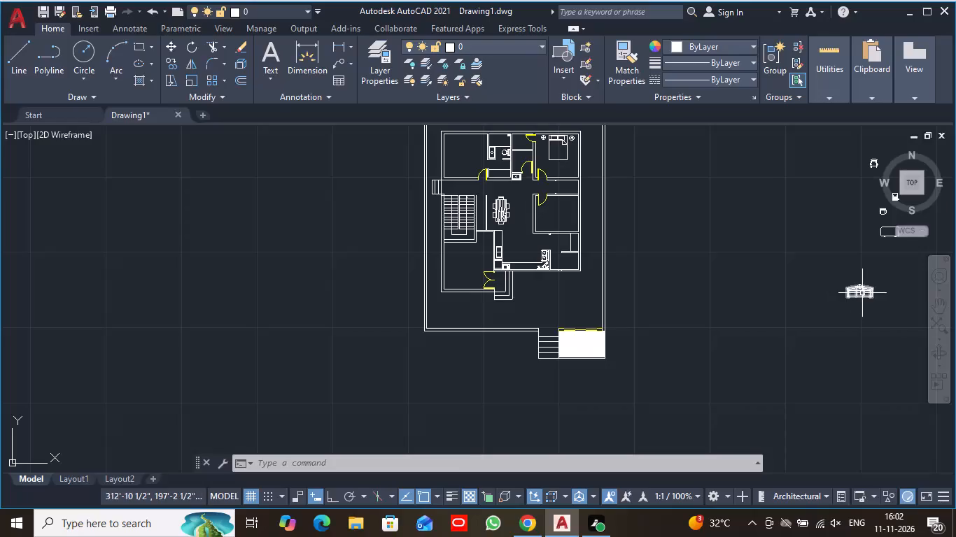
click(189, 44)
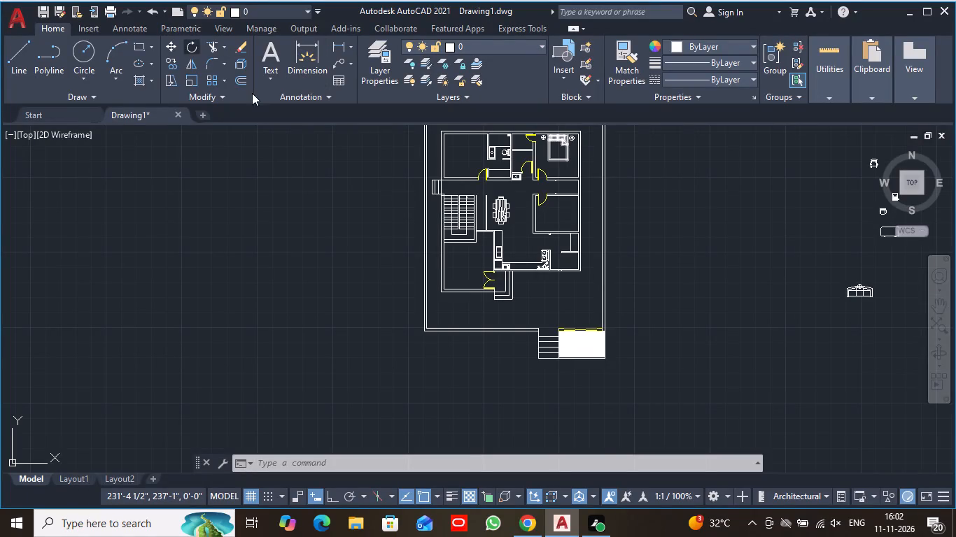
click(856, 288)
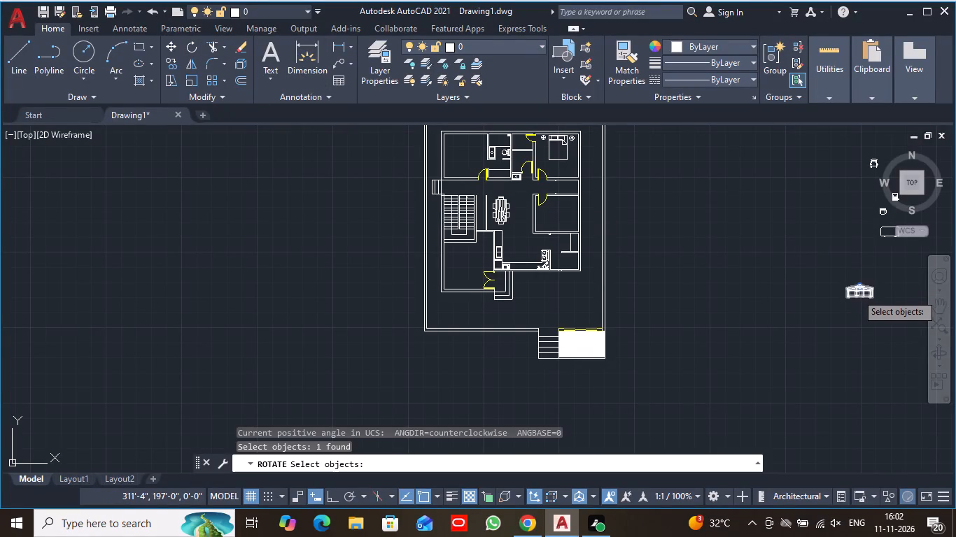
click(857, 294)
key(Return)
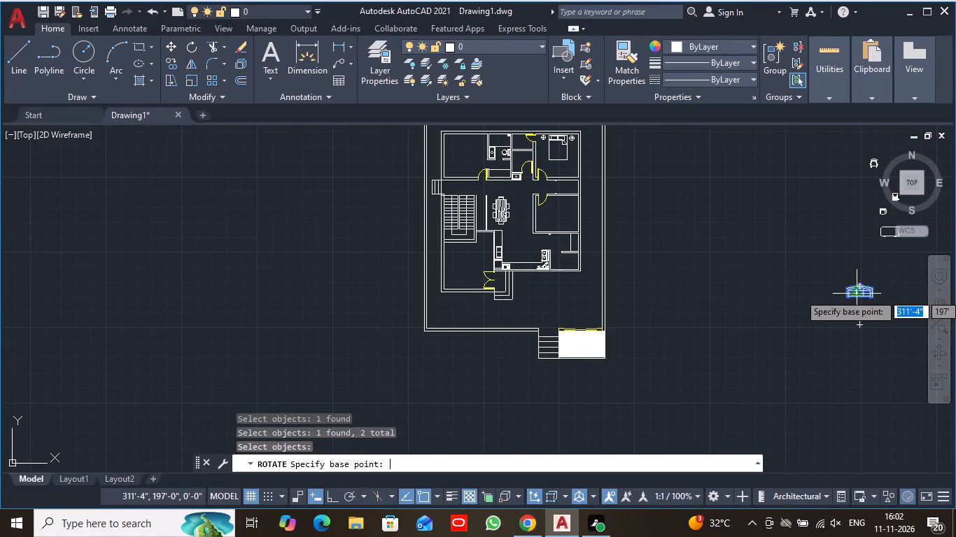
click(843, 285)
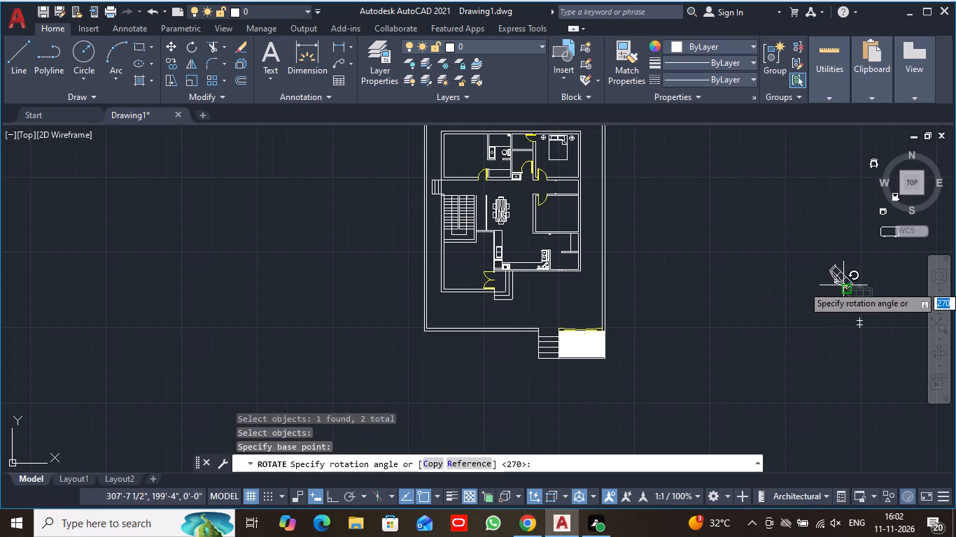
click(848, 190)
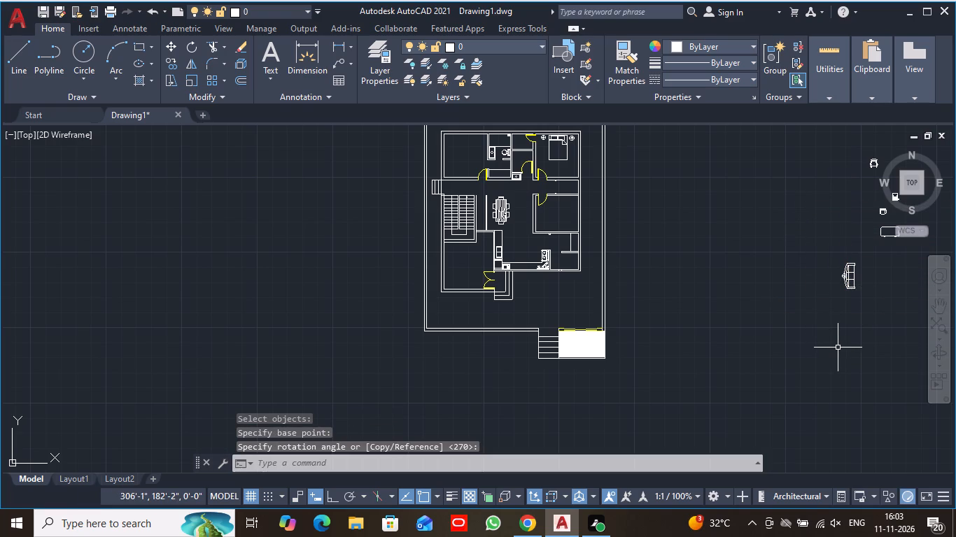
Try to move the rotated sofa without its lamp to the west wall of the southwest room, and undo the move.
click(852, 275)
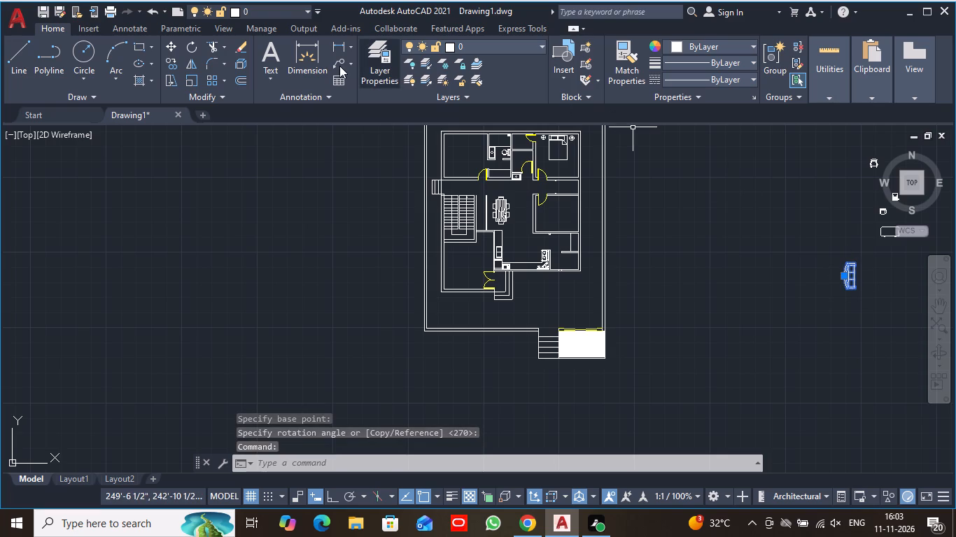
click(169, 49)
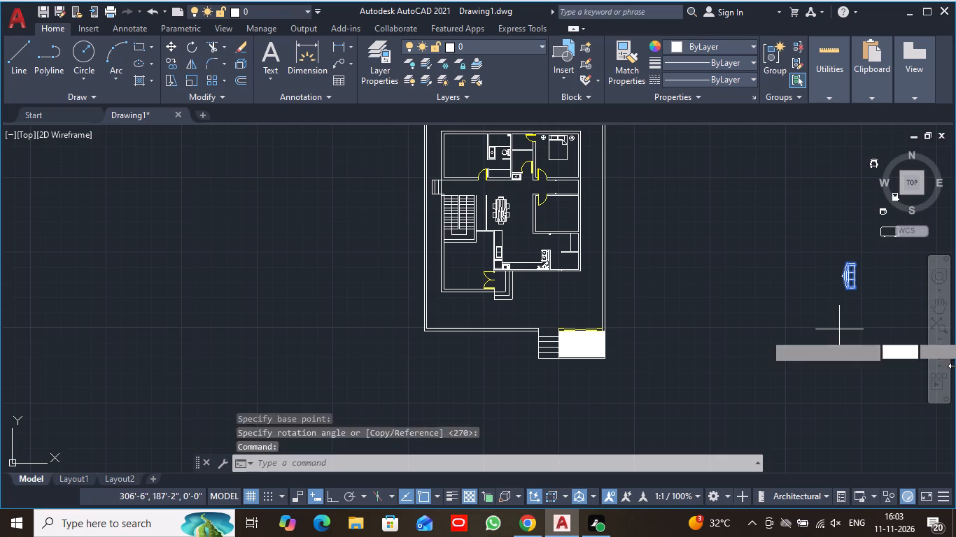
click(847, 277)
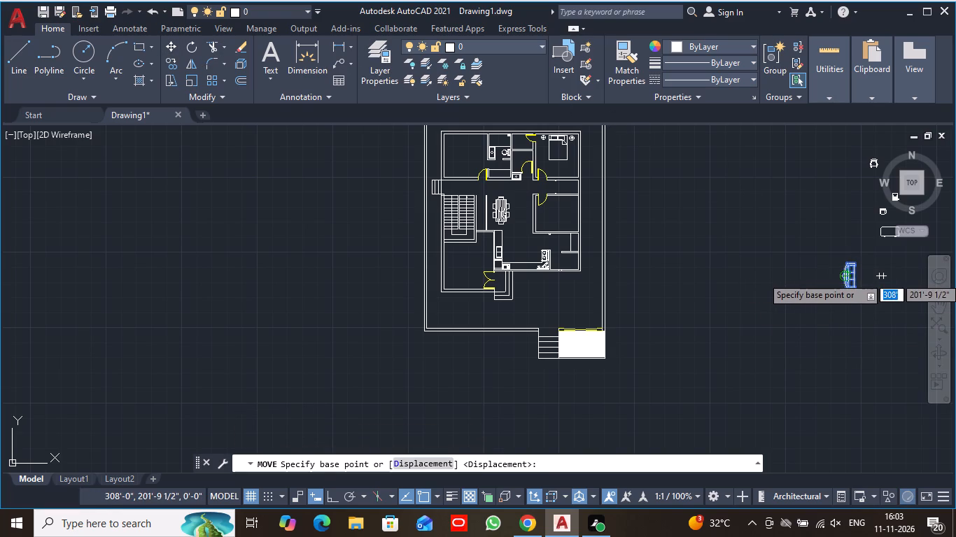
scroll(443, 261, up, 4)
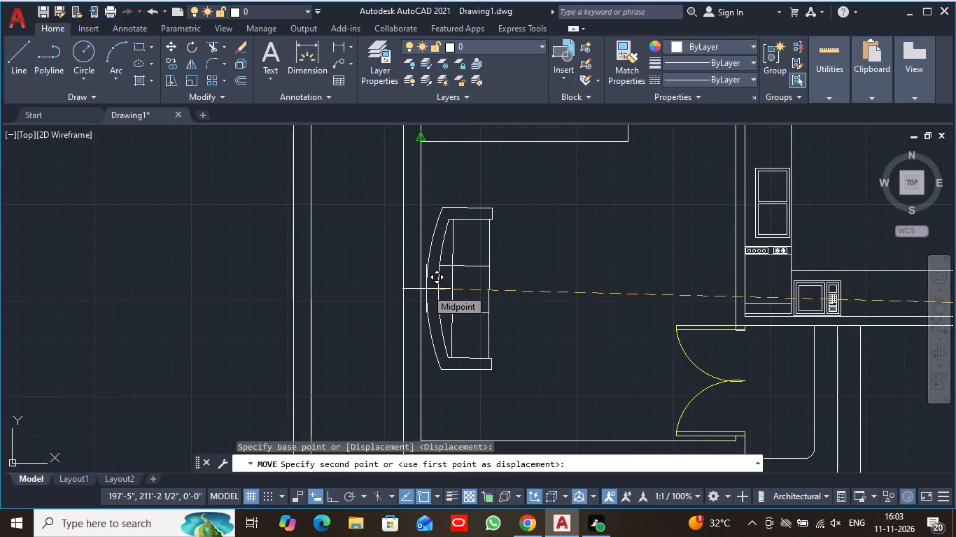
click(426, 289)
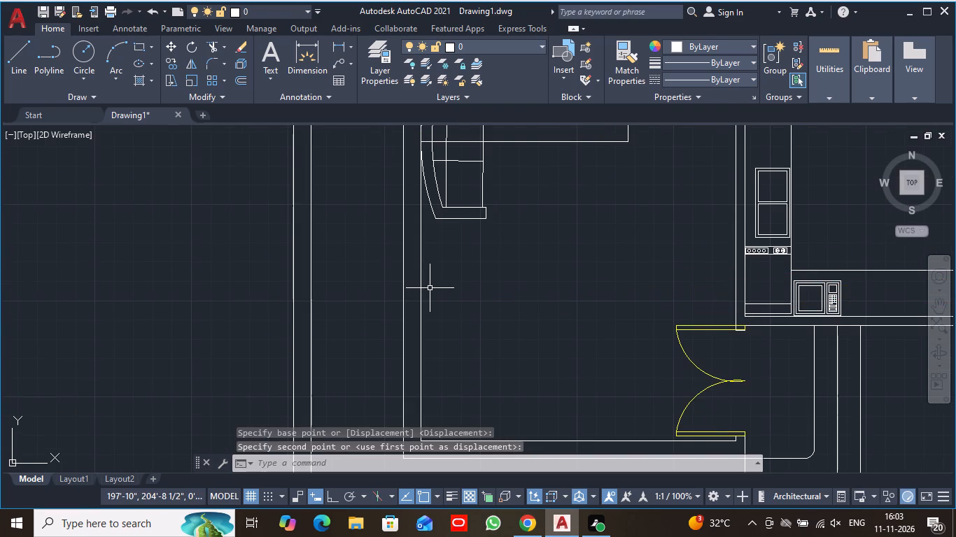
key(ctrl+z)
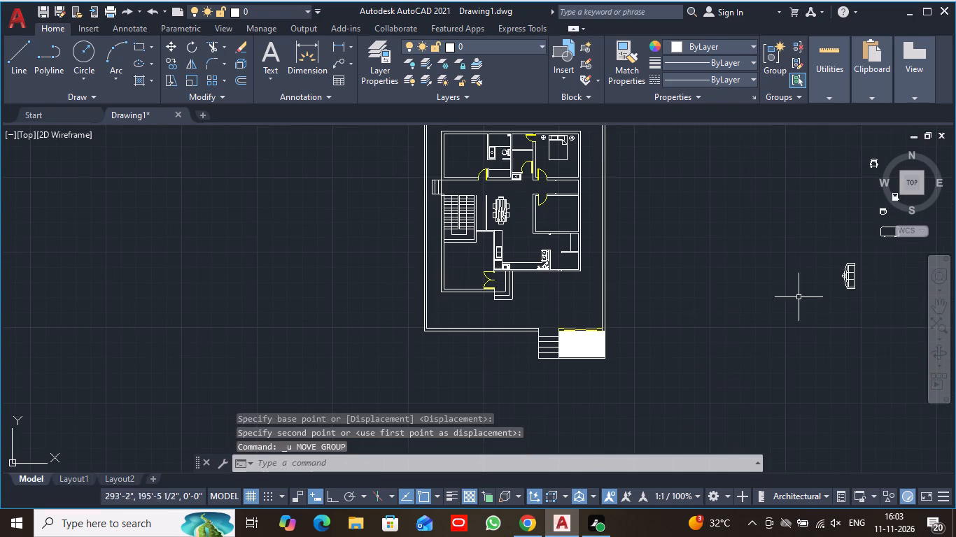
Move the rotated sofa together with its round lamp into the southwest room, just inside the west wall and facing the double doors.
click(171, 46)
click(816, 243)
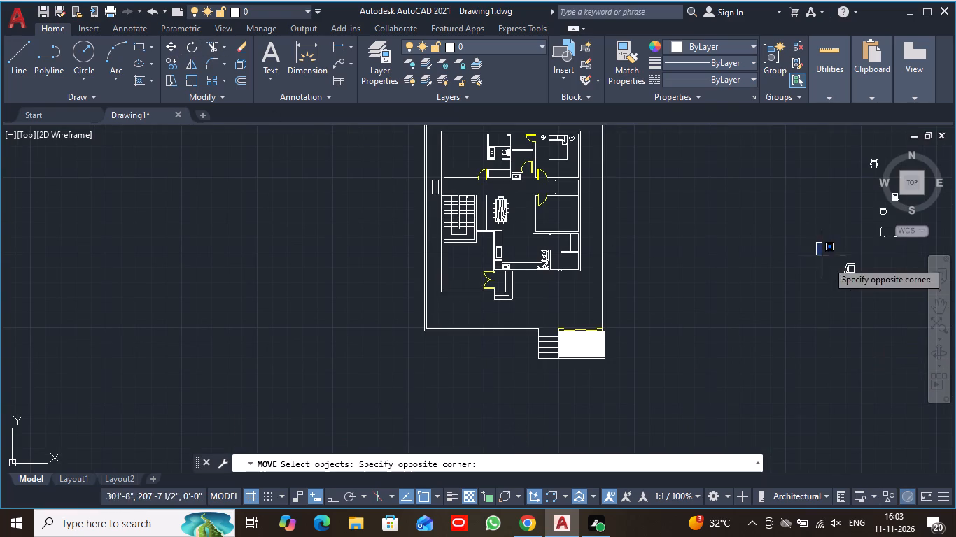
click(885, 315)
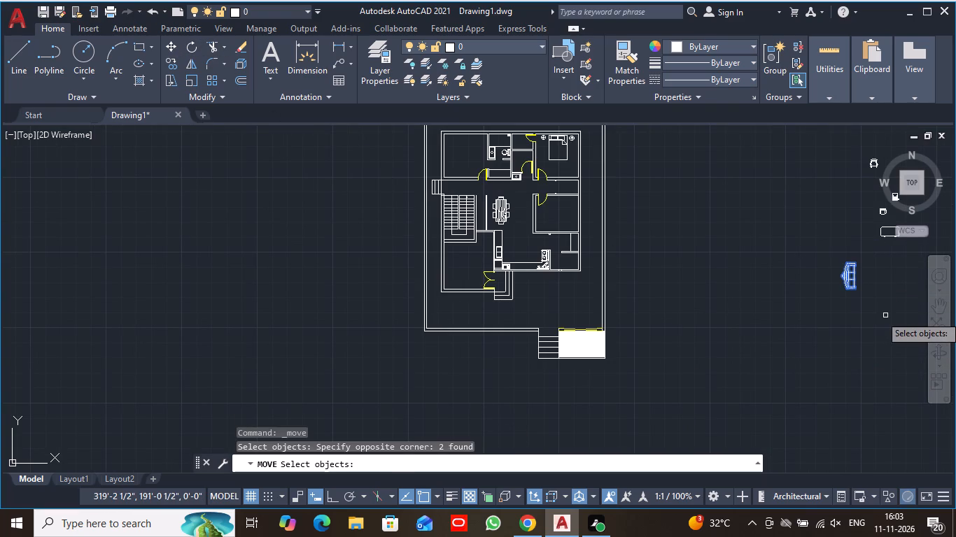
key(Return)
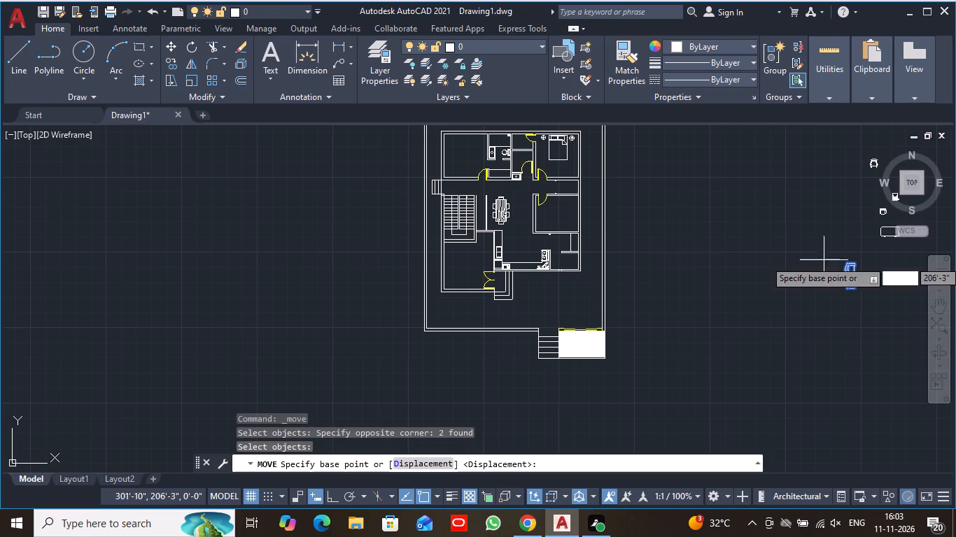
click(839, 273)
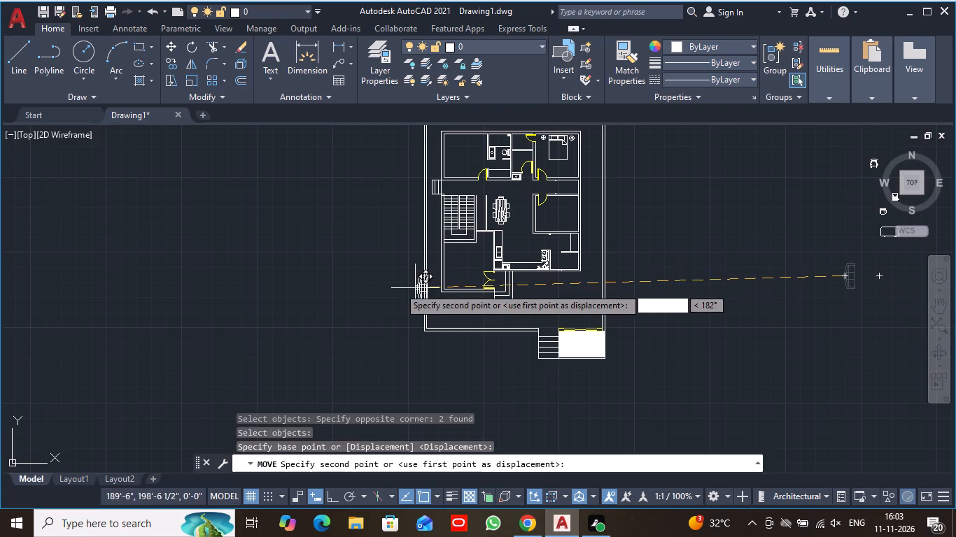
scroll(463, 269, up, 4)
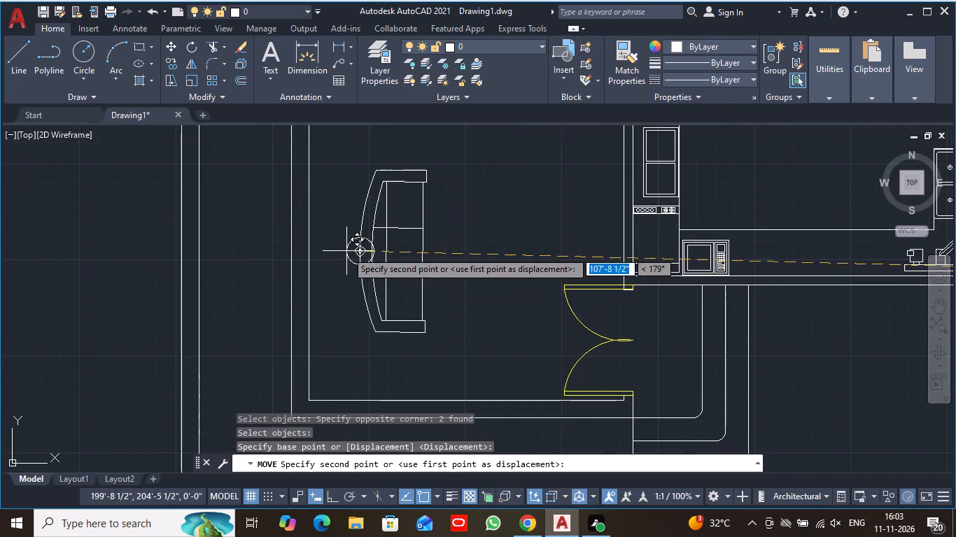
click(328, 237)
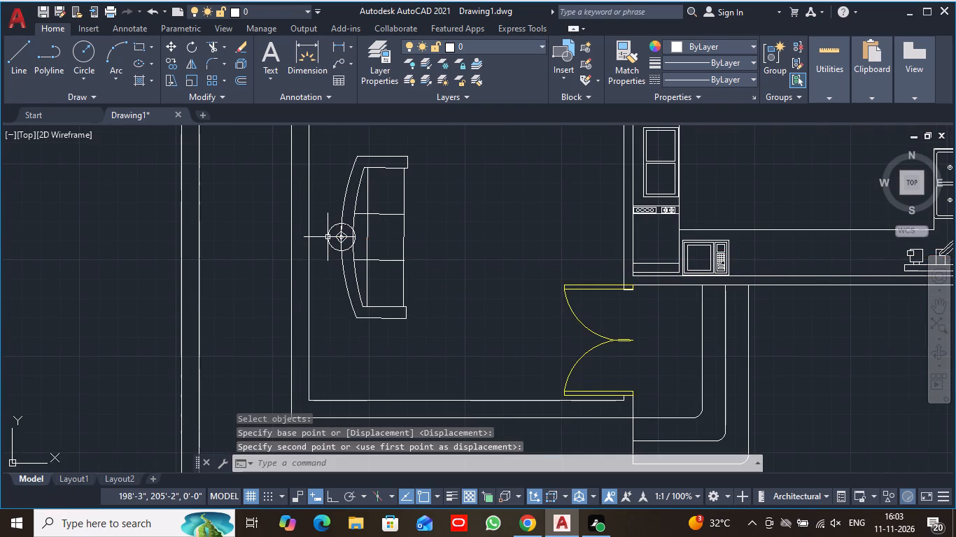
scroll(436, 254, down, 1)
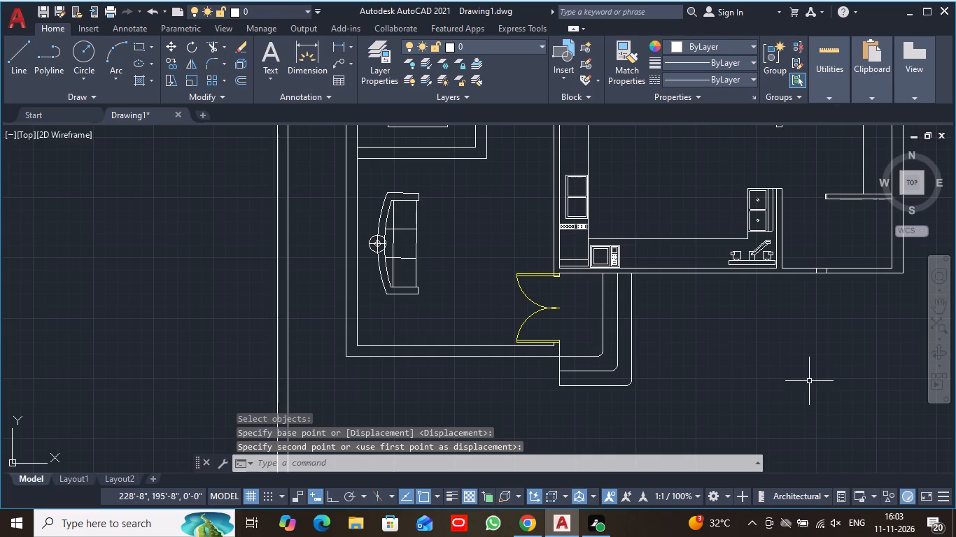
Delete the round lamp at the back of the sofa in the southwest room.
scroll(366, 307, up, 3)
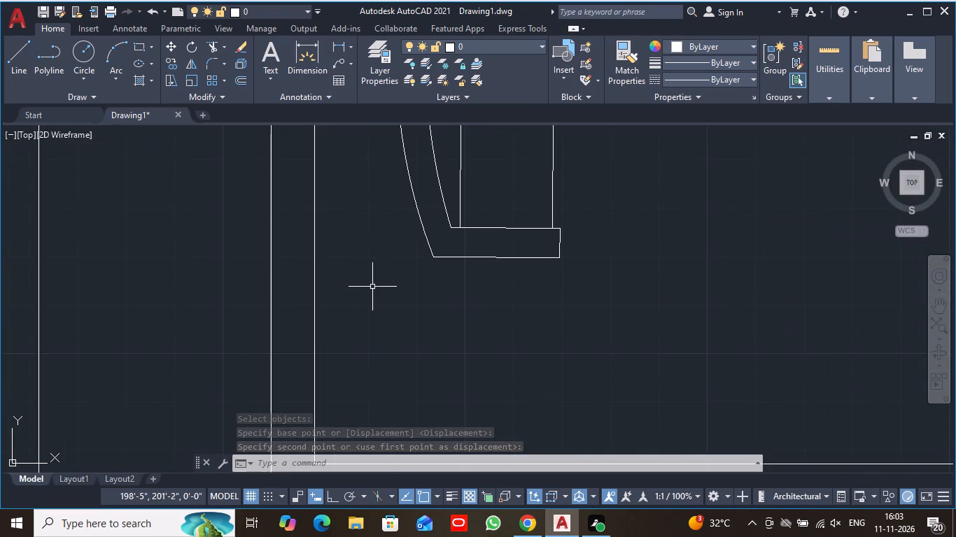
middle_drag(372, 287, 374, 448)
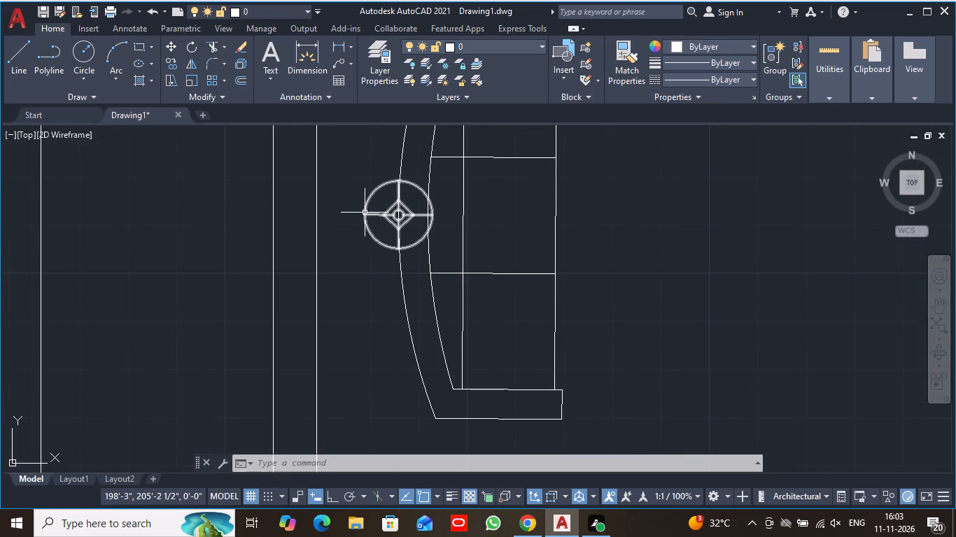
click(364, 213)
key(Delete)
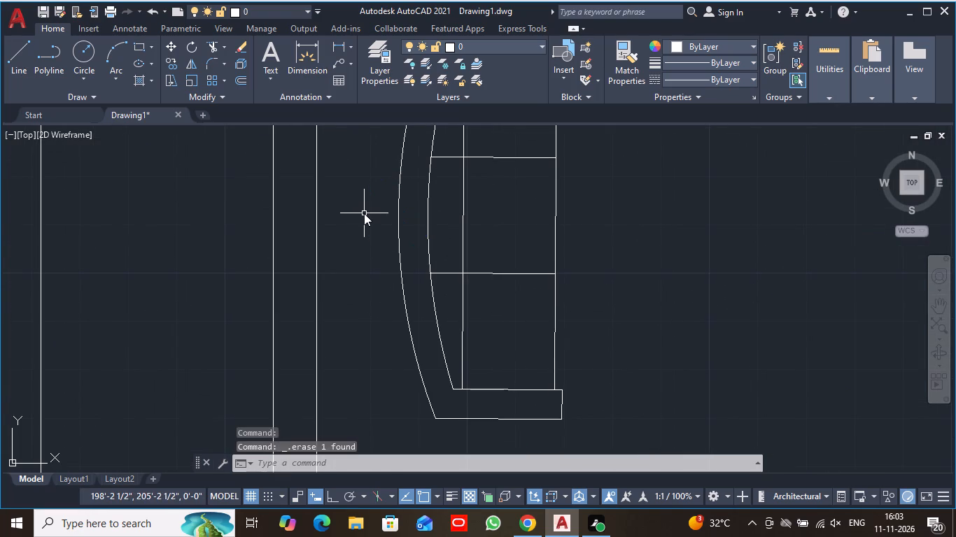
Move the sofa about 1 foot west, so its curved back sits close to the southwest room's west wall.
scroll(364, 213, down, 1)
middle_drag(491, 211, 501, 256)
scroll(501, 248, down, 1)
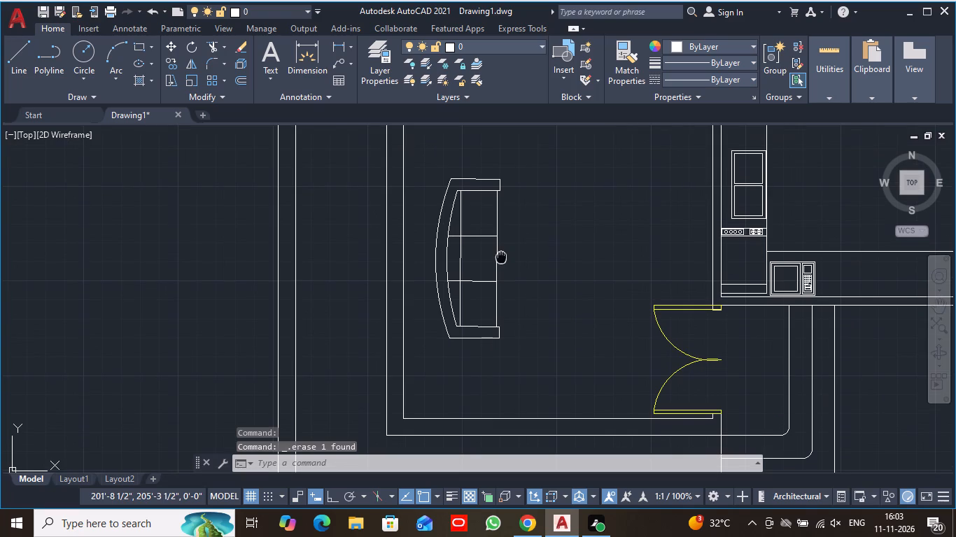
click(169, 41)
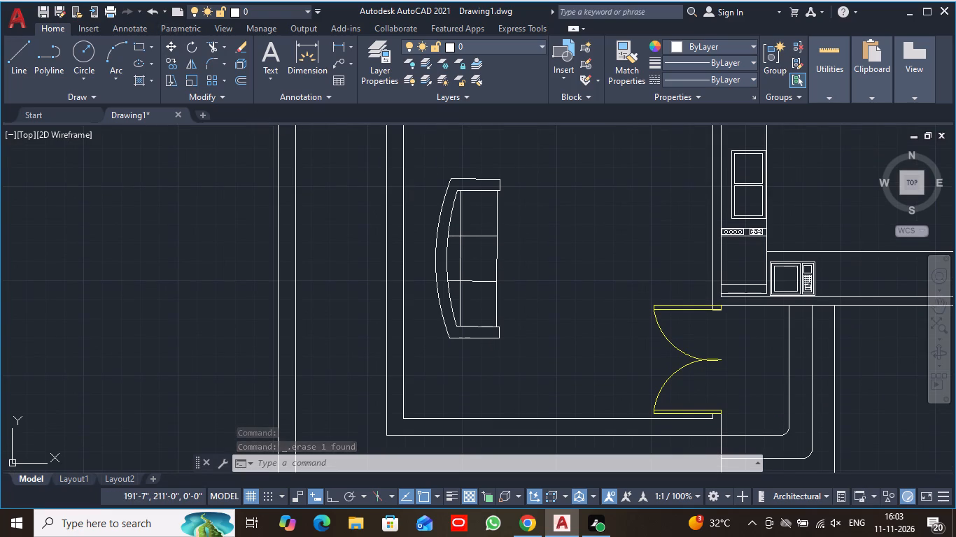
click(422, 157)
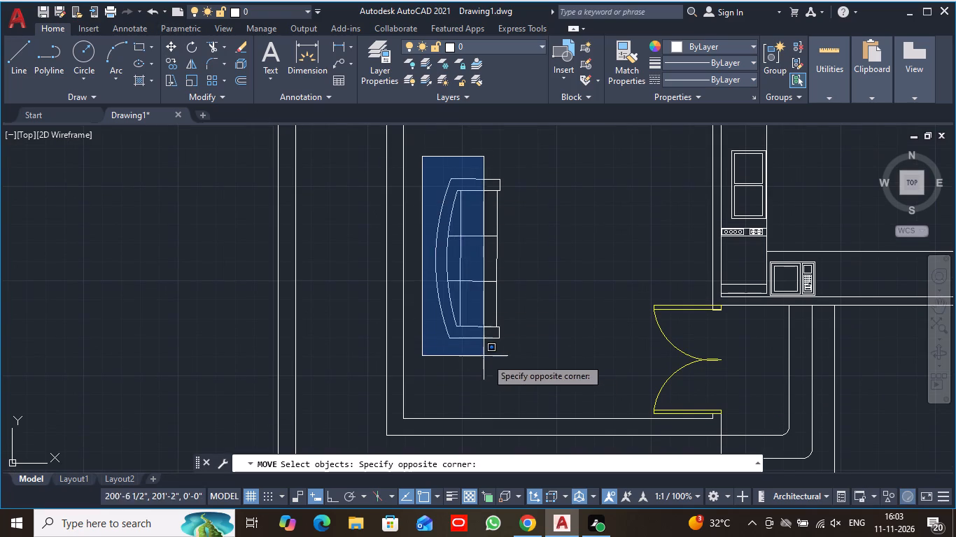
click(513, 372)
key(Return)
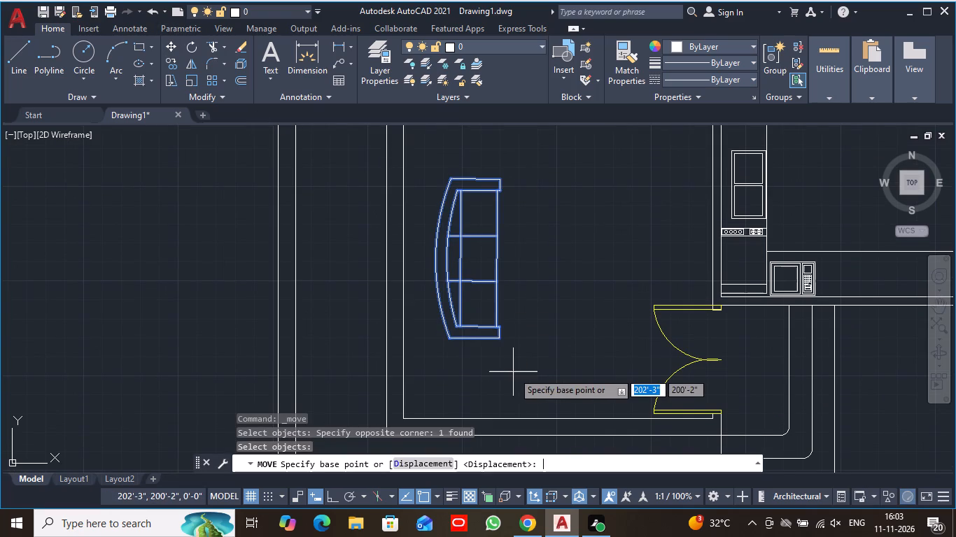
click(496, 258)
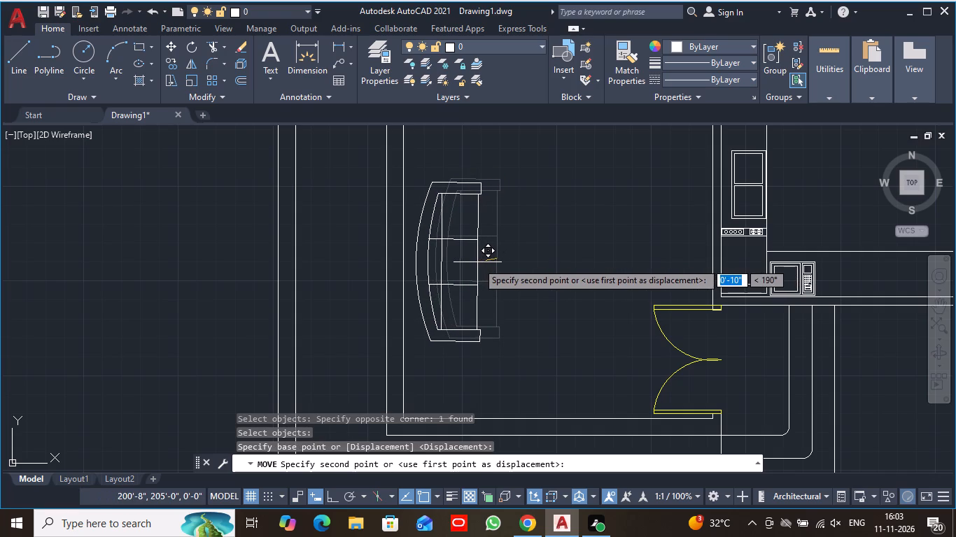
click(472, 258)
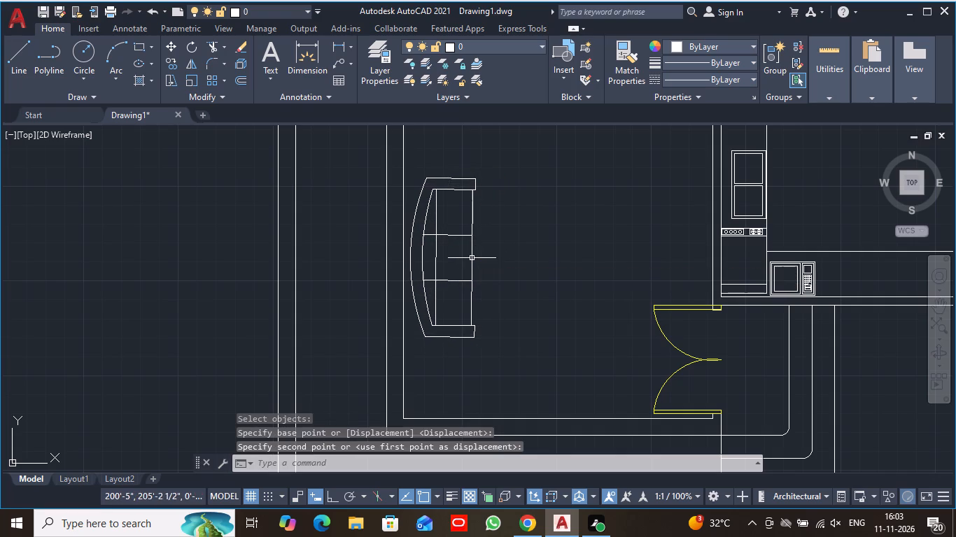
Copy the armchair block lying outside the plan near the computer into the southwest room, just northeast of the sofa.
scroll(507, 251, down, 1)
scroll(574, 278, down, 2)
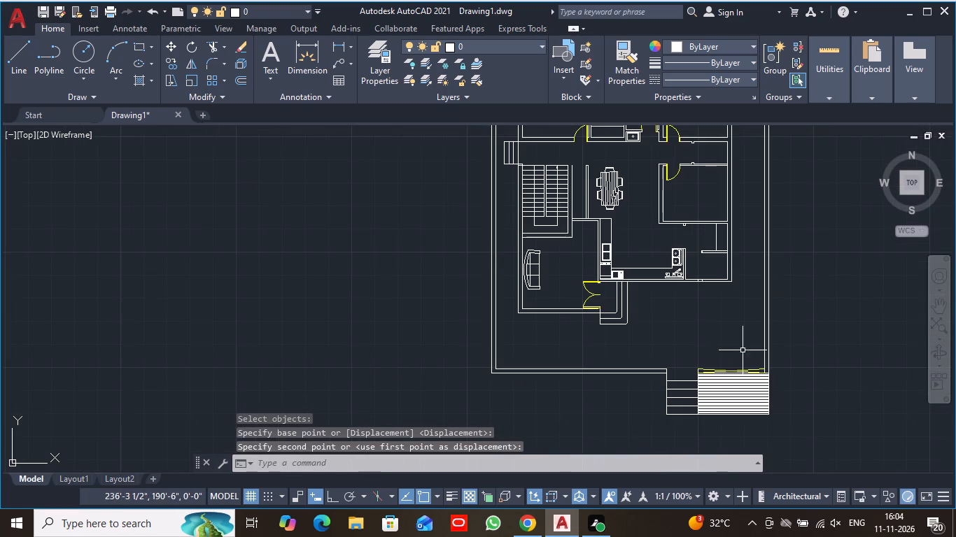
middle_drag(708, 289, 500, 275)
scroll(565, 248, down, 2)
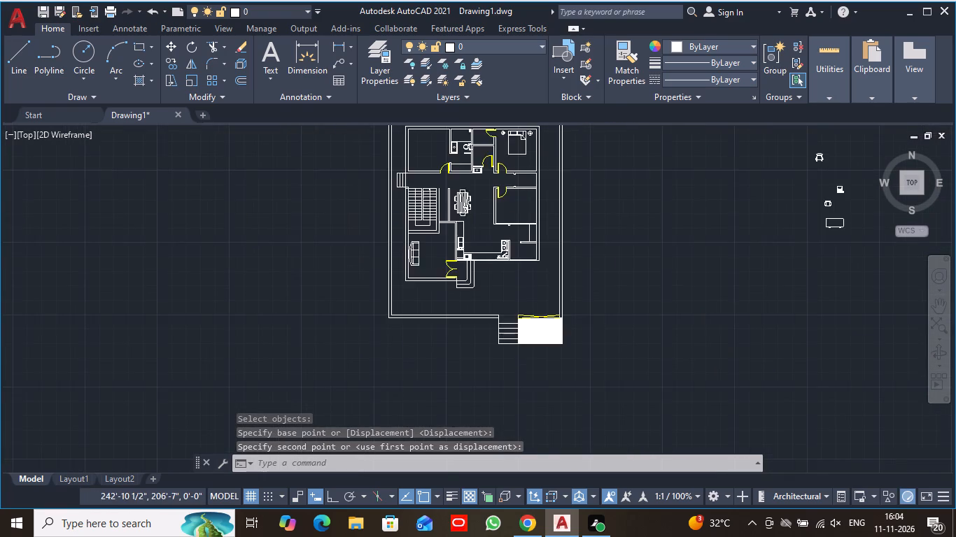
scroll(701, 209, up, 3)
middle_drag(736, 192, 713, 234)
scroll(791, 311, up, 4)
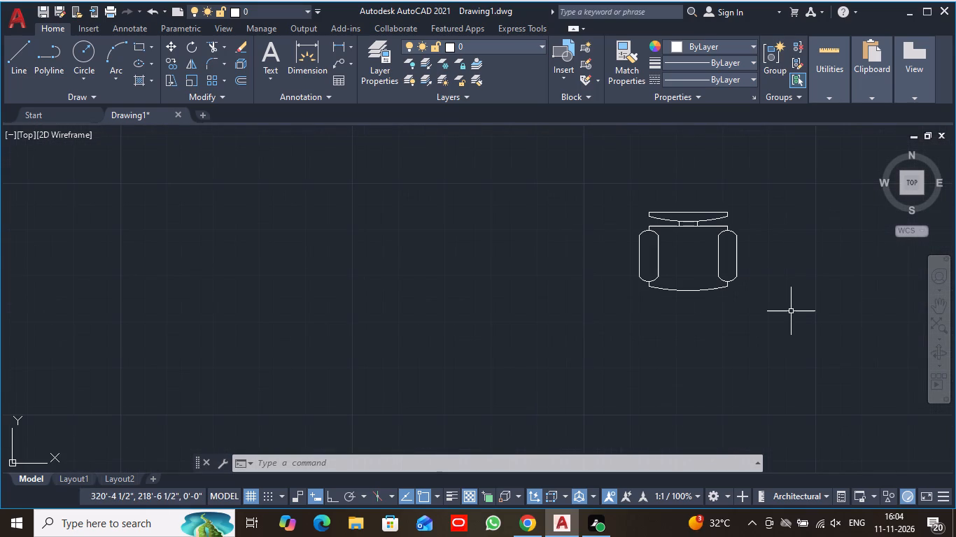
scroll(791, 311, down, 1)
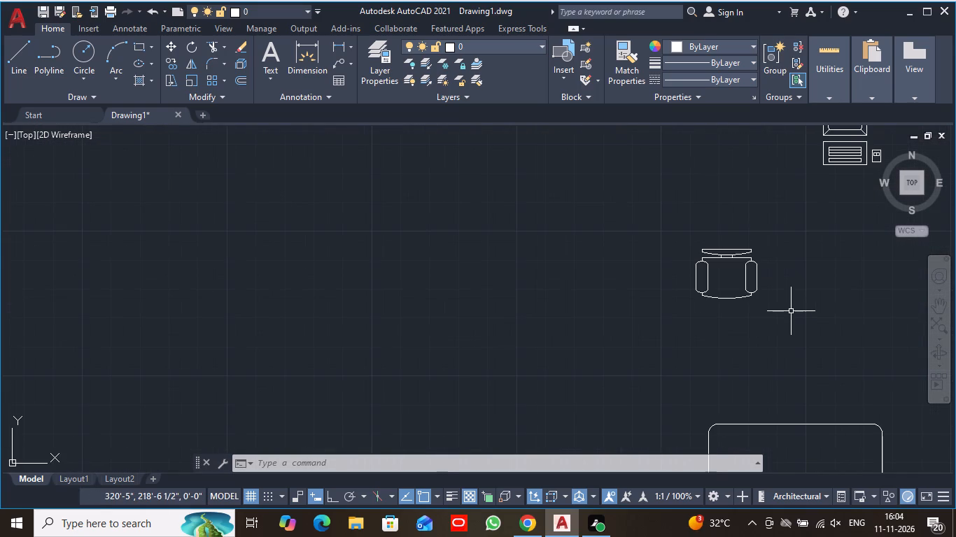
click(171, 61)
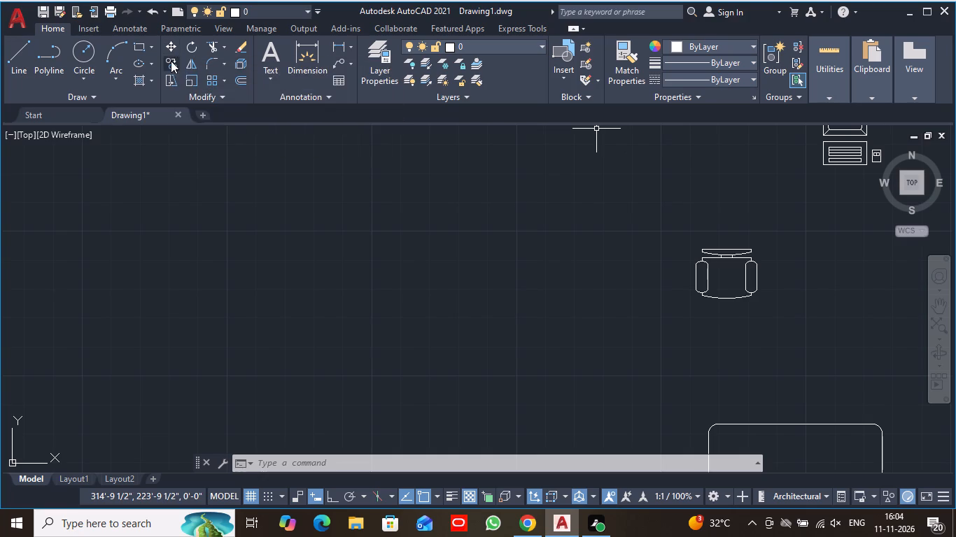
click(659, 217)
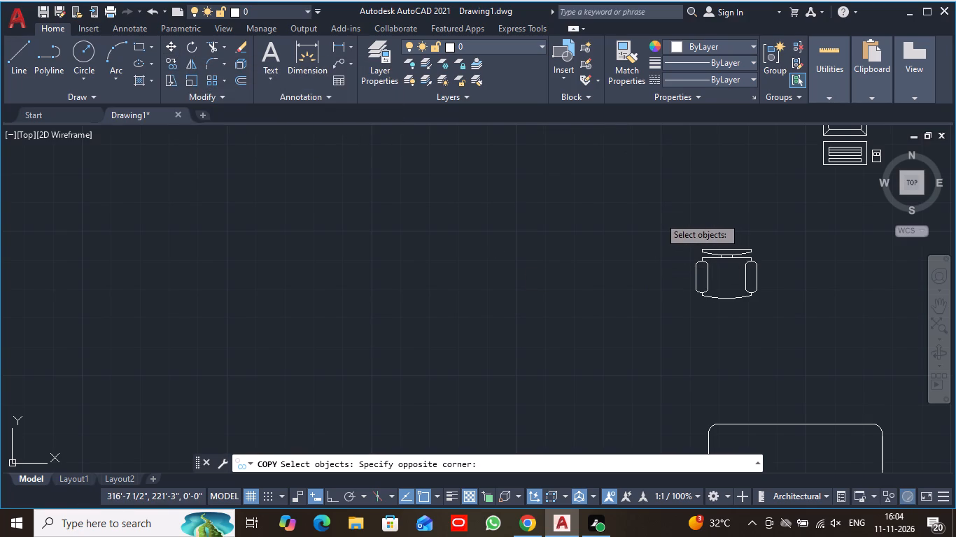
click(799, 322)
key(Return)
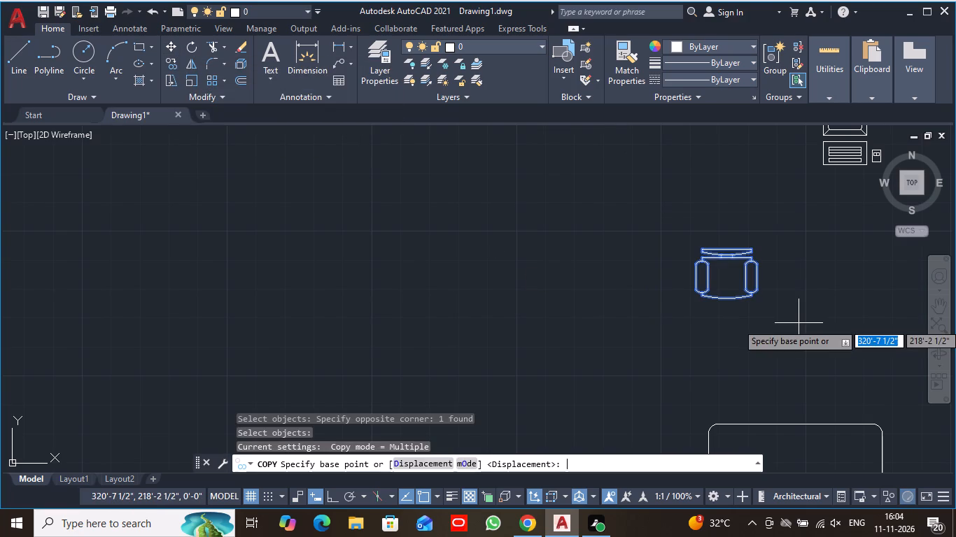
click(730, 250)
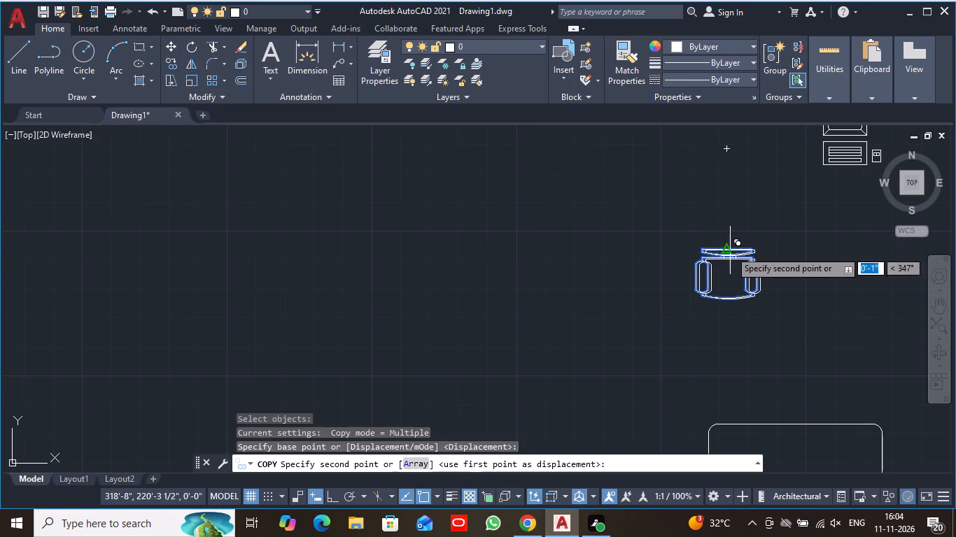
scroll(454, 328, down, 1)
scroll(374, 318, down, 3)
scroll(235, 342, down, 2)
middle_drag(209, 344, 249, 338)
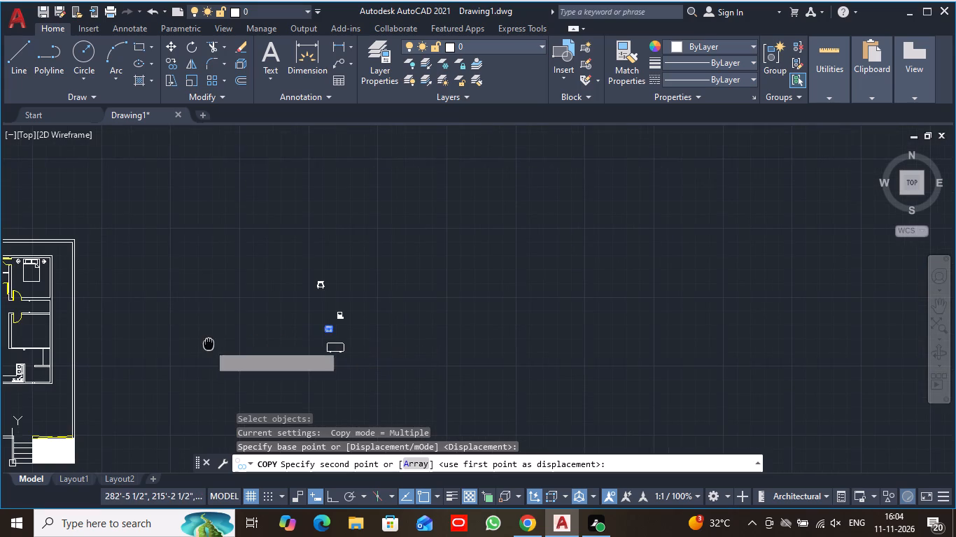
middle_drag(249, 338, 684, 305)
scroll(491, 364, up, 3)
middle_drag(179, 307, 185, 307)
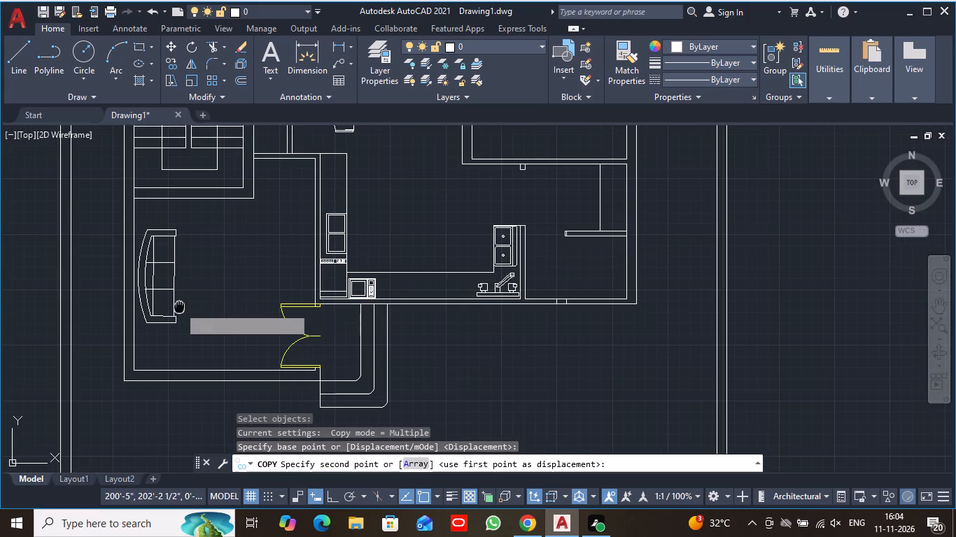
middle_drag(185, 307, 365, 336)
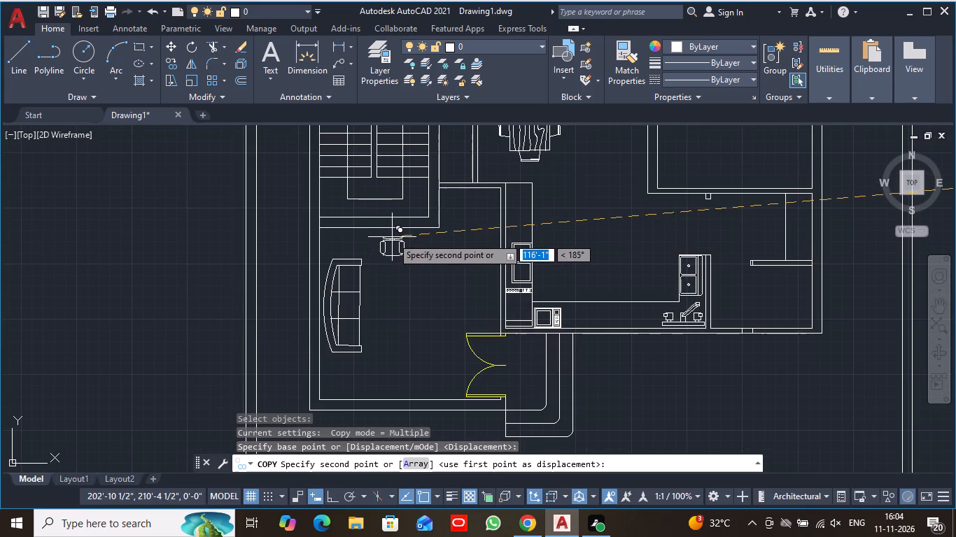
scroll(392, 237, up, 1)
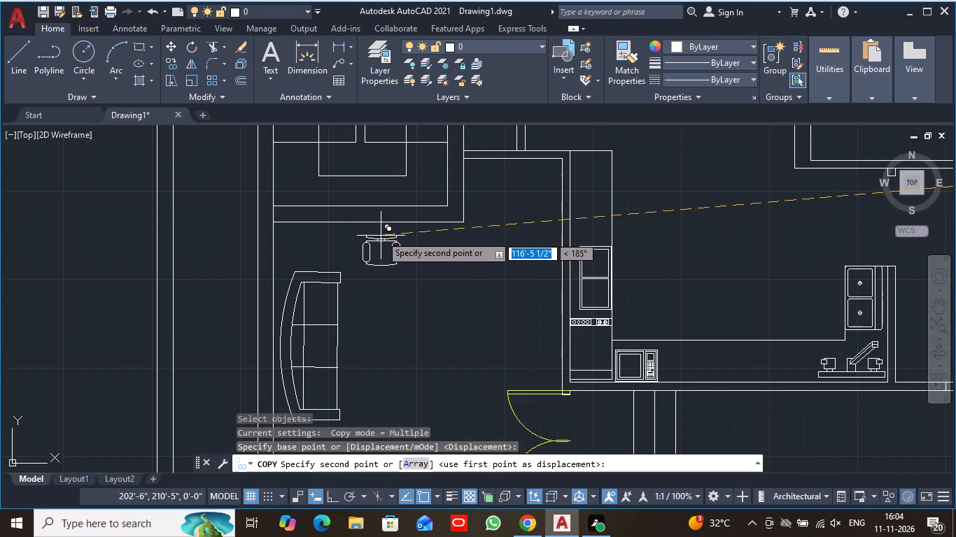
click(381, 234)
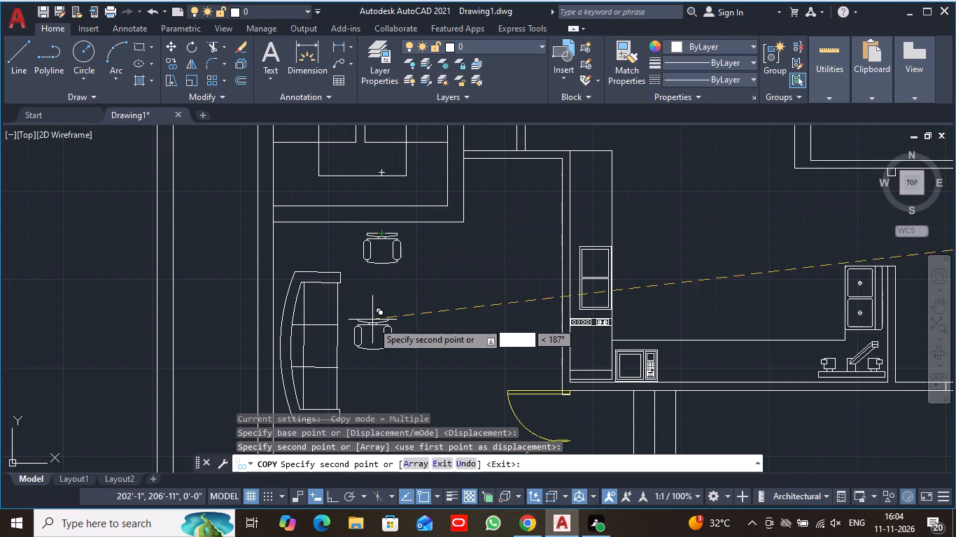
Place a second copy of the armchair just southeast of the sofa and end the copying.
middle_drag(381, 355, 401, 214)
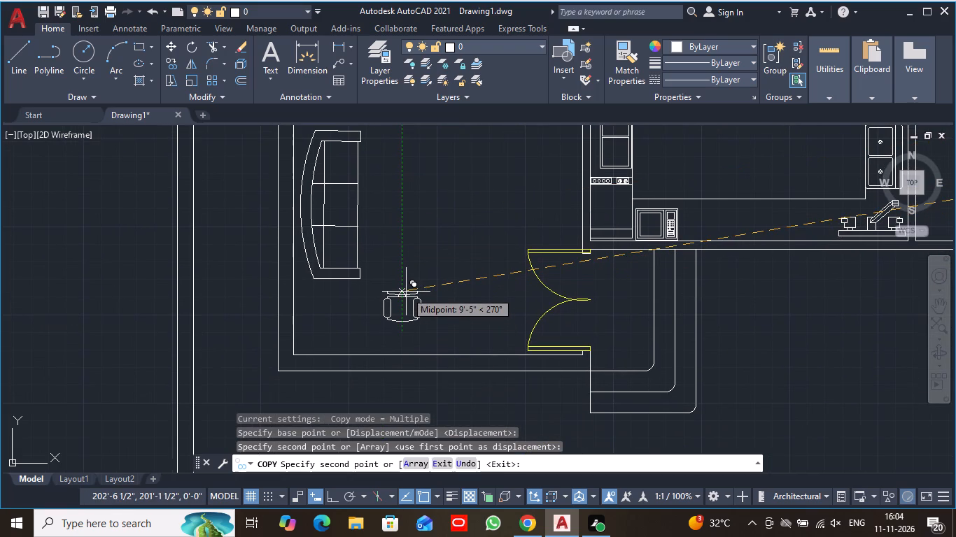
click(406, 292)
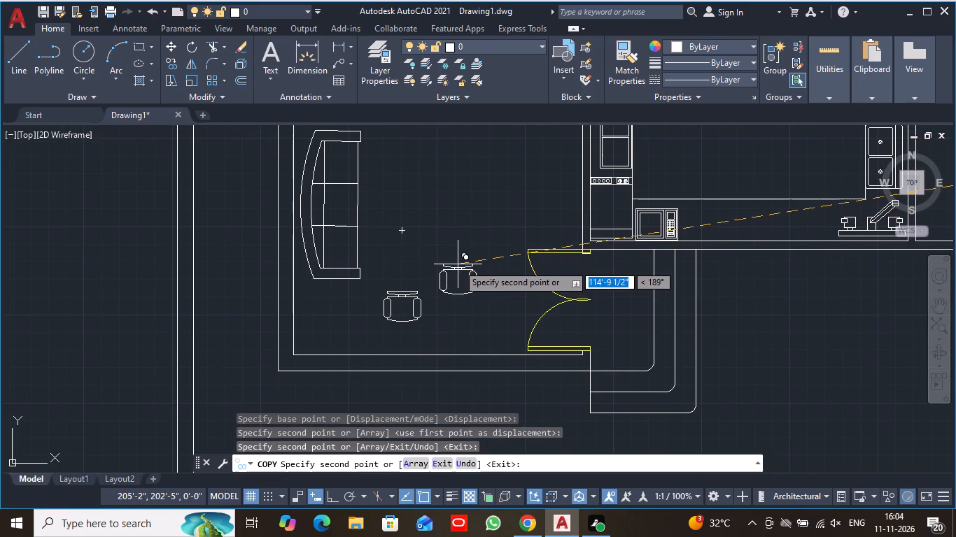
key(Escape)
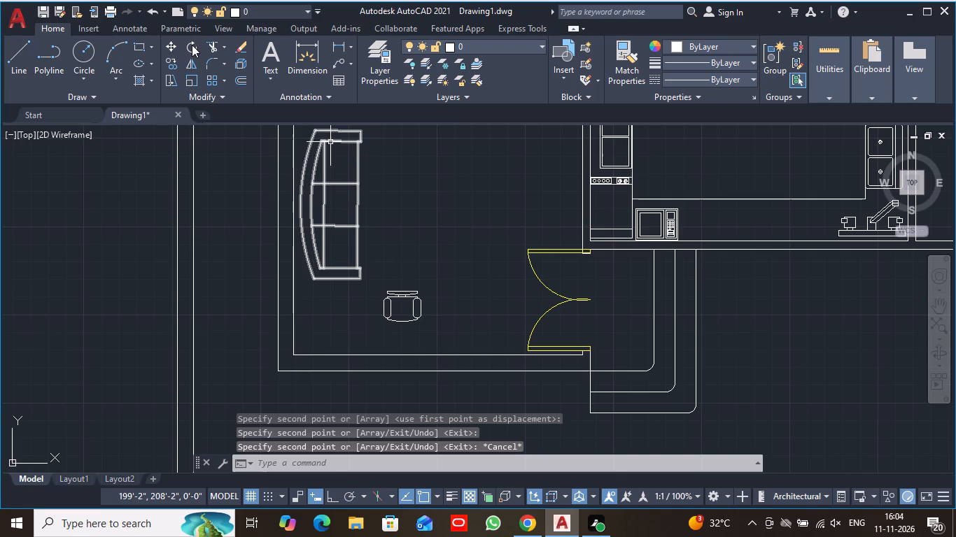
Rotate the southern armchair 180° so that it faces north.
click(192, 45)
click(376, 280)
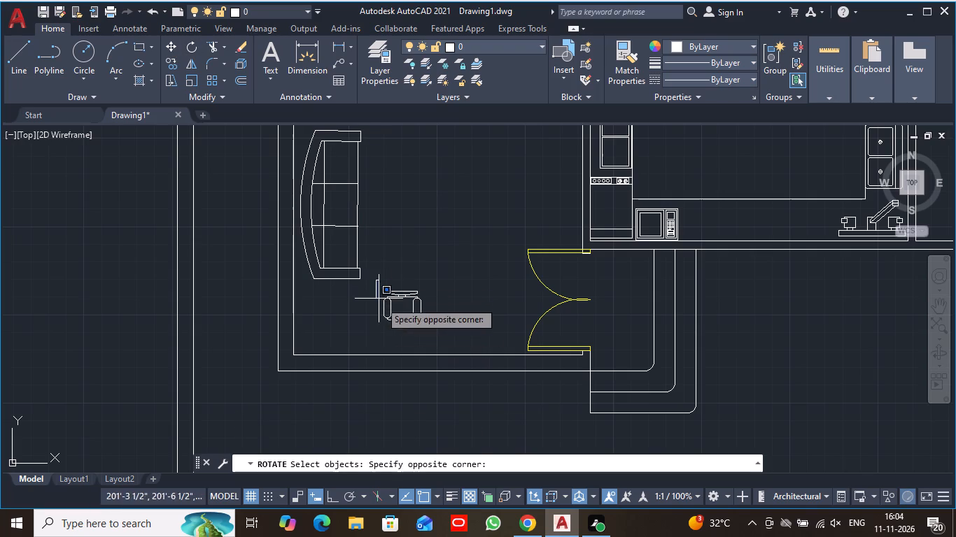
click(434, 336)
key(space)
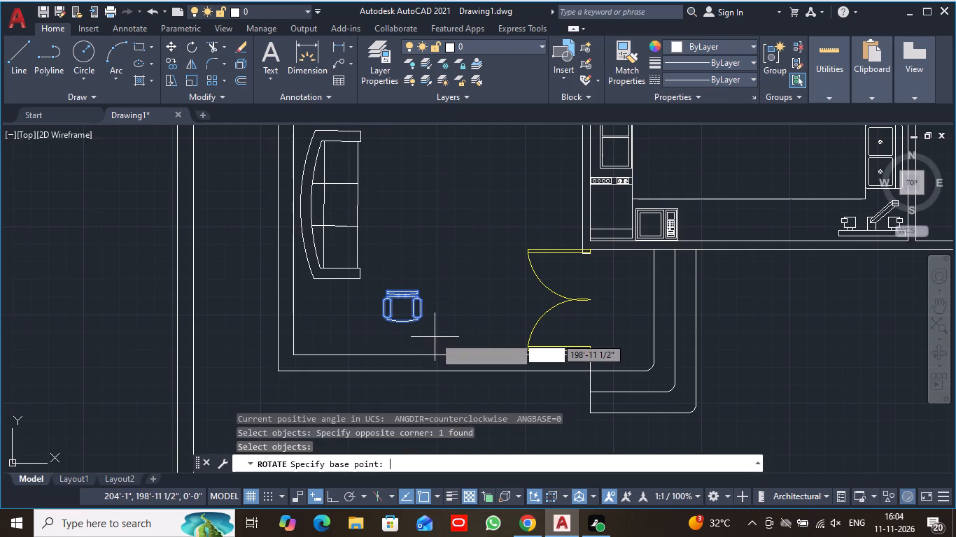
click(384, 288)
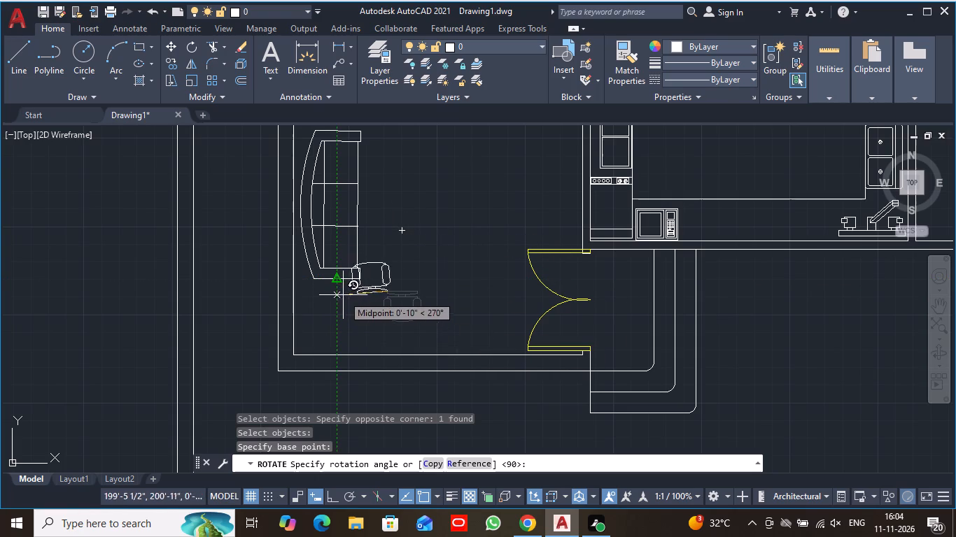
click(153, 289)
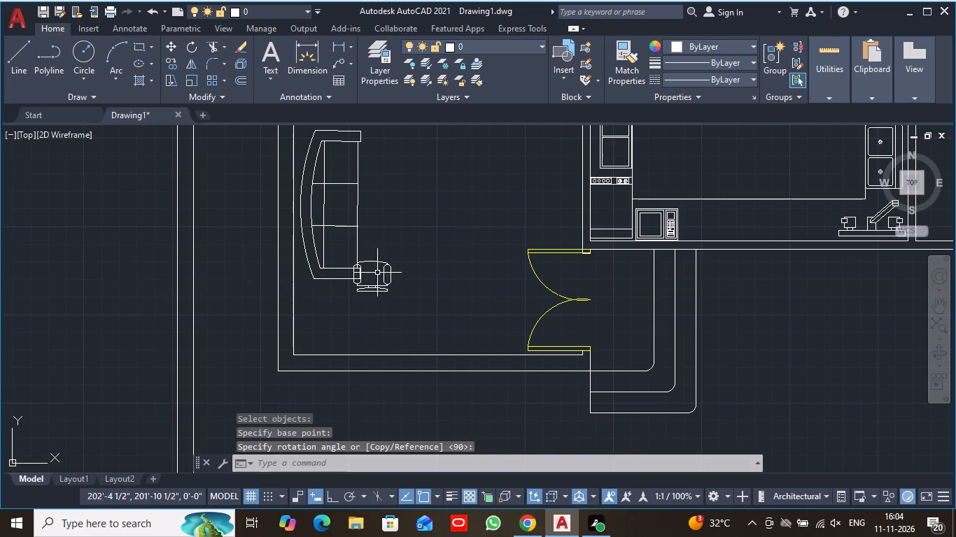
Move the rotated armchair slightly southeast, clear of the sofa's south arm.
click(346, 256)
click(413, 316)
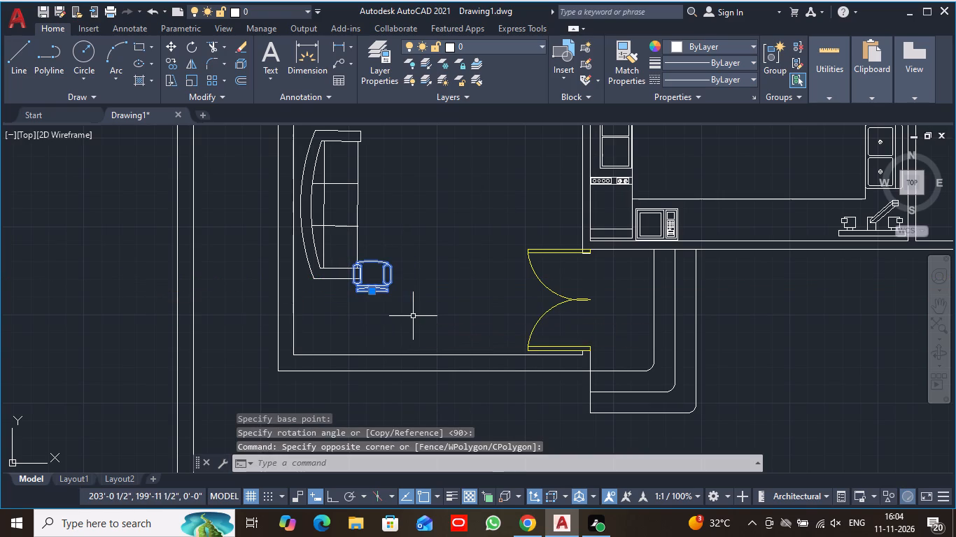
click(165, 43)
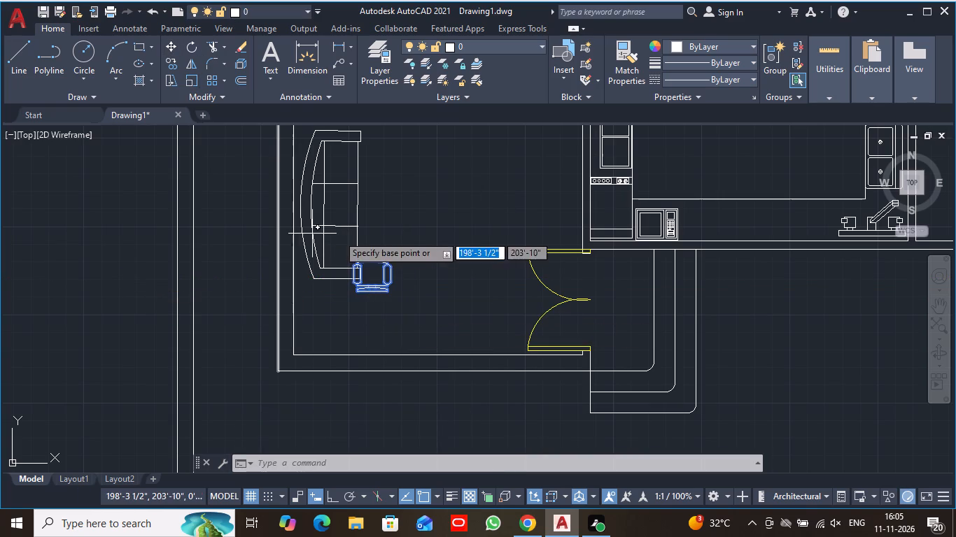
click(373, 287)
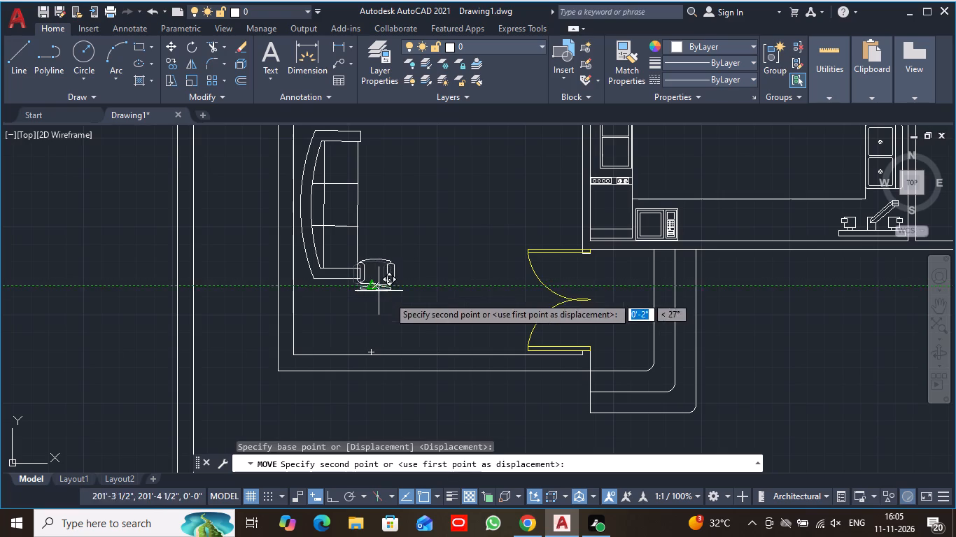
click(390, 300)
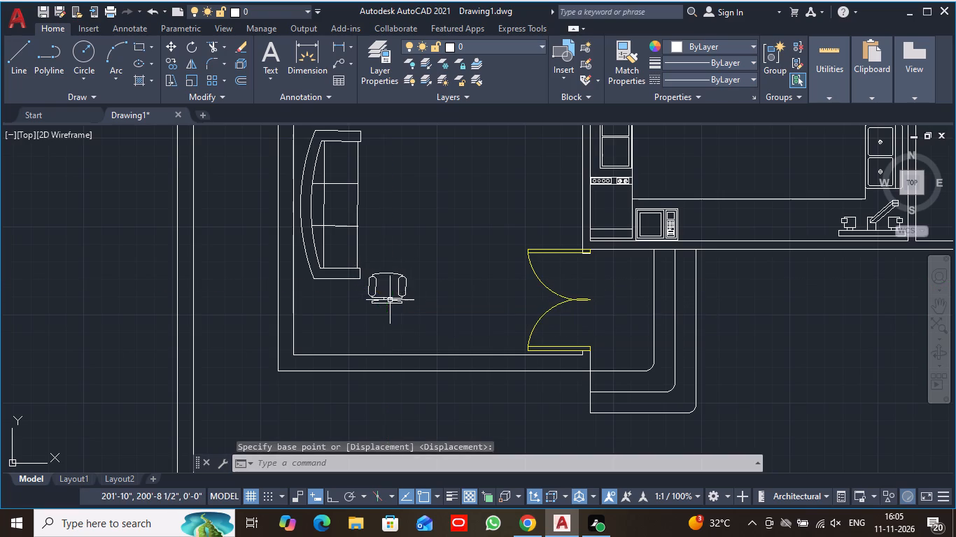
Move the southern armchair slightly east so that it lines up with the northern armchair.
middle_drag(428, 210, 431, 275)
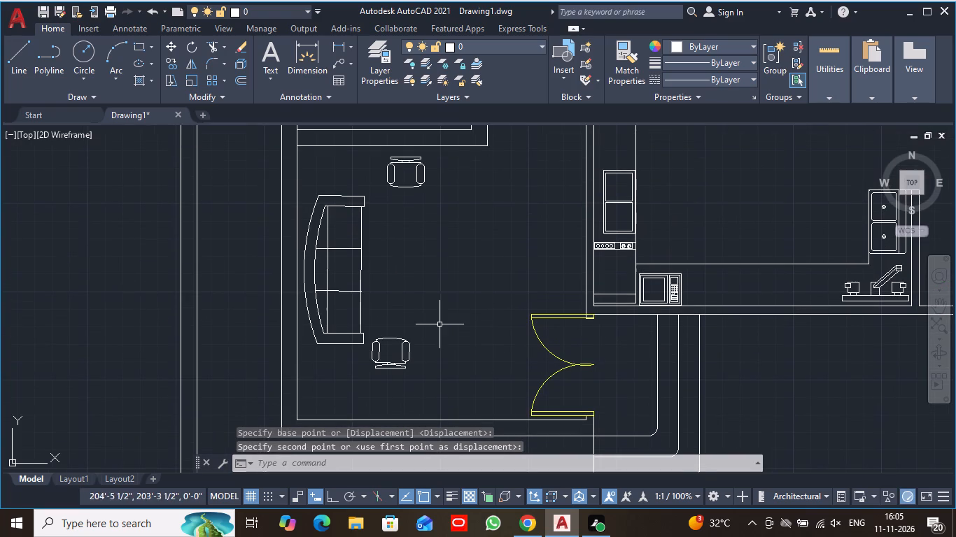
click(172, 43)
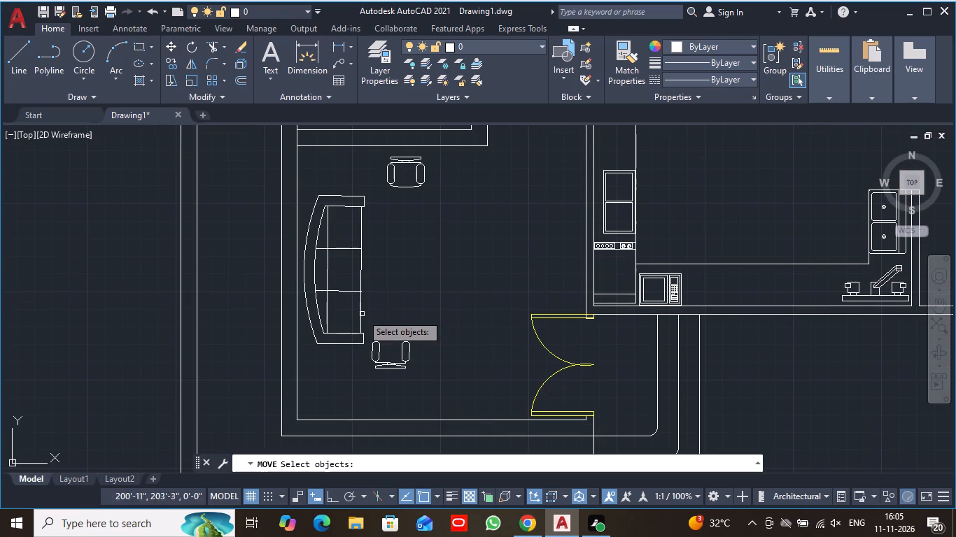
click(365, 329)
click(423, 382)
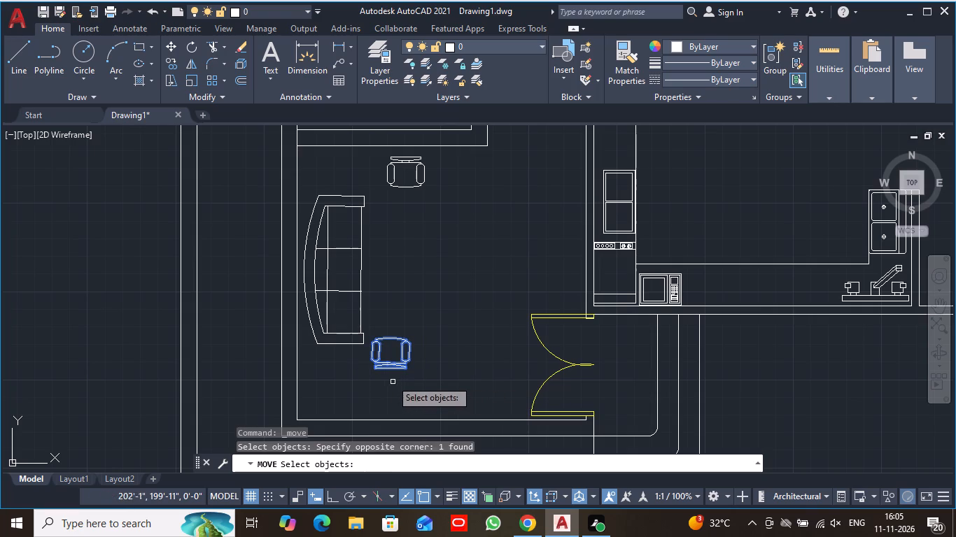
key(space)
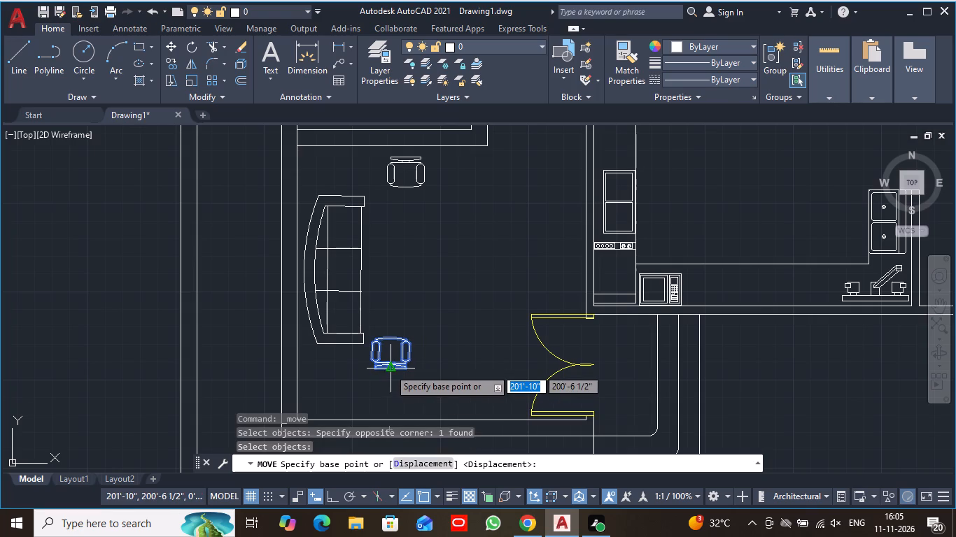
click(389, 368)
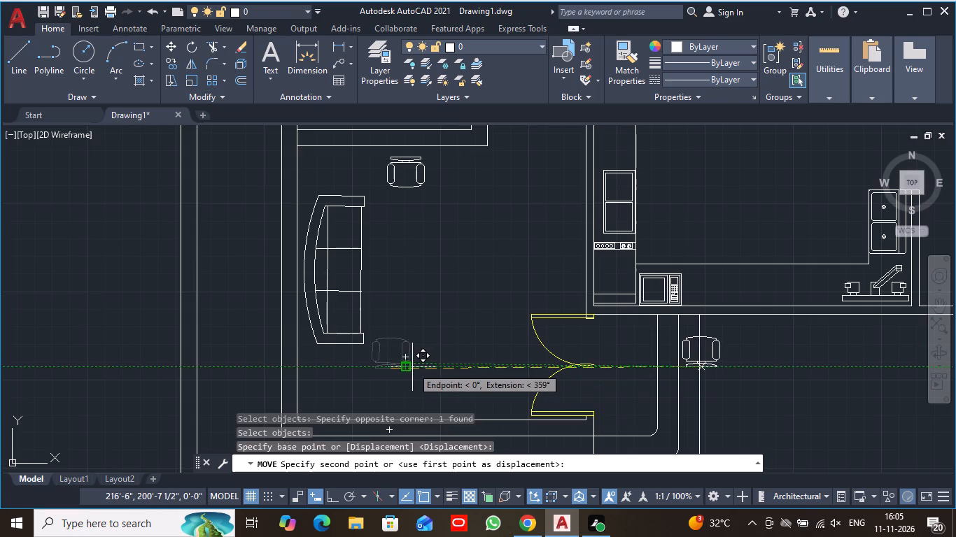
click(410, 367)
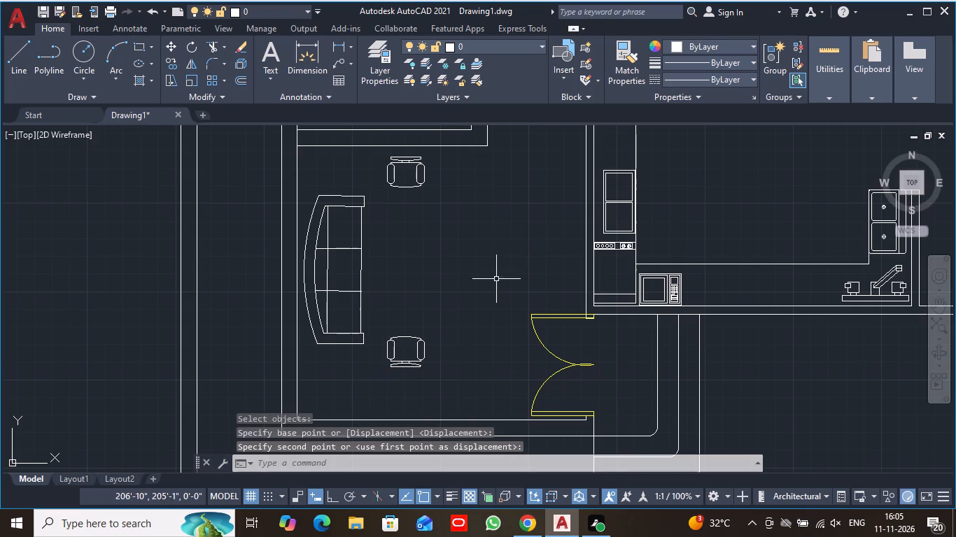
Rotate the rectangular table block lying outside the plan a quarter turn with Ortho, so its long sides run north-south, and turn Ortho off again.
scroll(494, 282, down, 2)
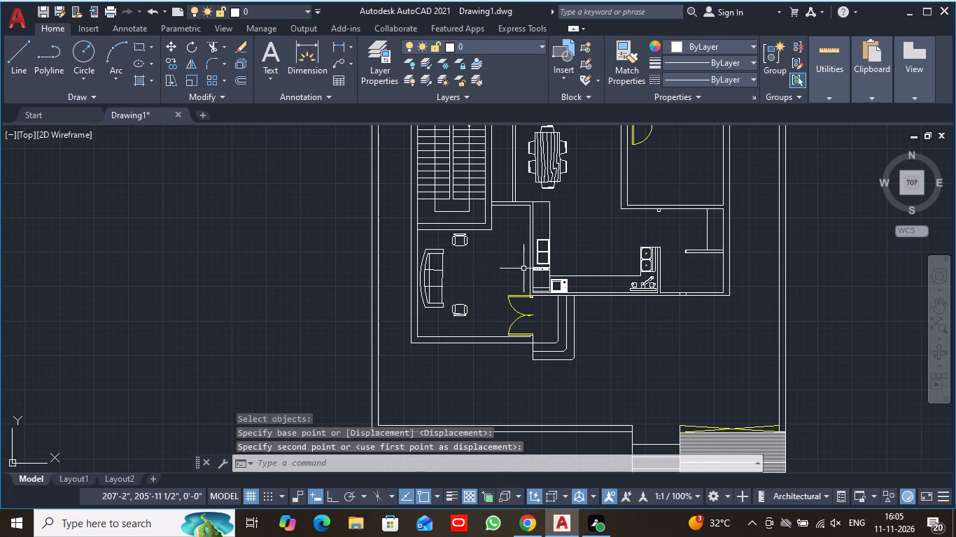
scroll(728, 255, down, 1)
middle_drag(845, 307, 547, 285)
scroll(589, 259, down, 1)
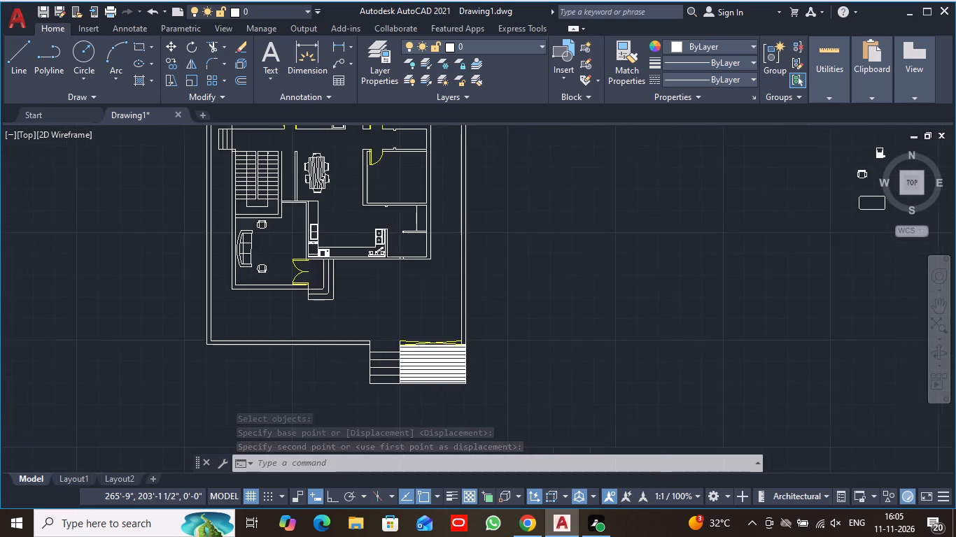
scroll(589, 259, down, 2)
middle_drag(663, 262, 578, 275)
scroll(579, 272, up, 3)
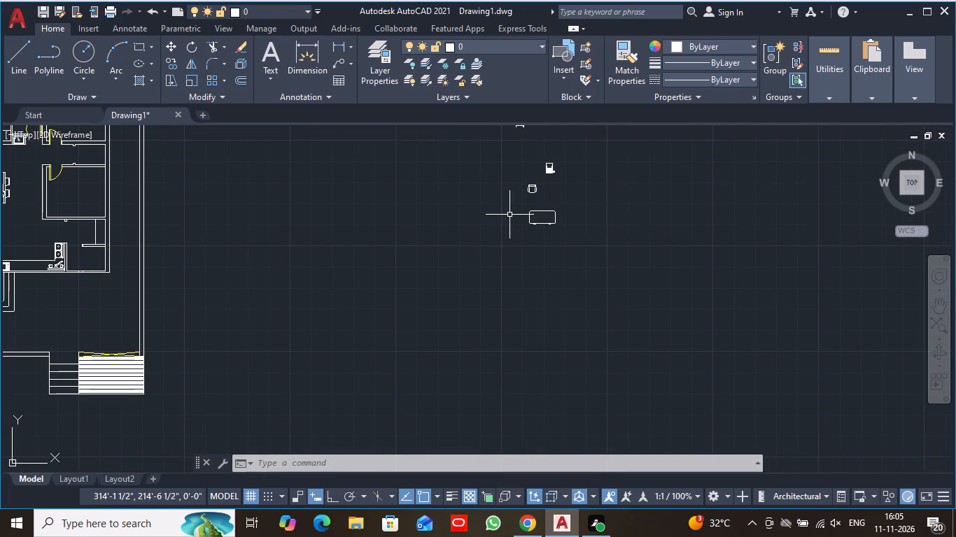
click(519, 204)
click(577, 240)
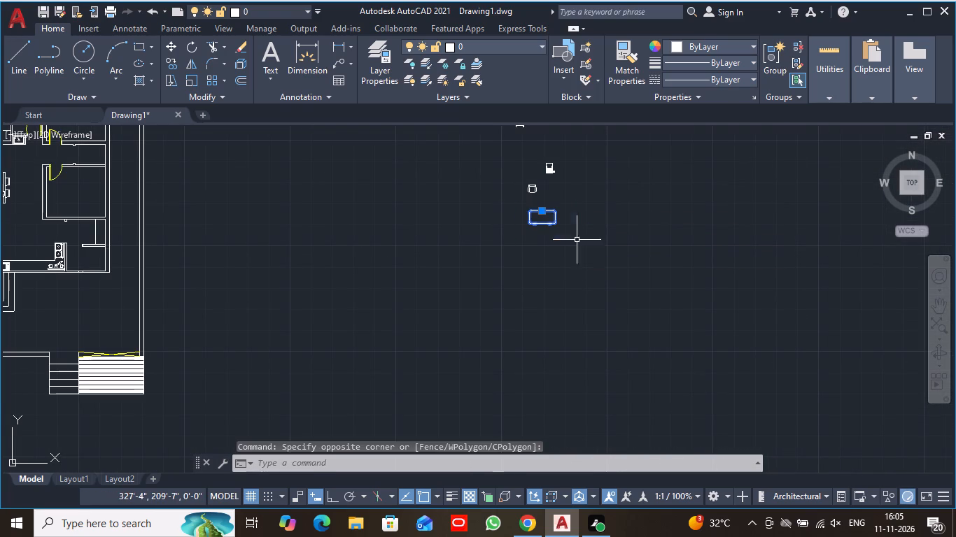
click(192, 45)
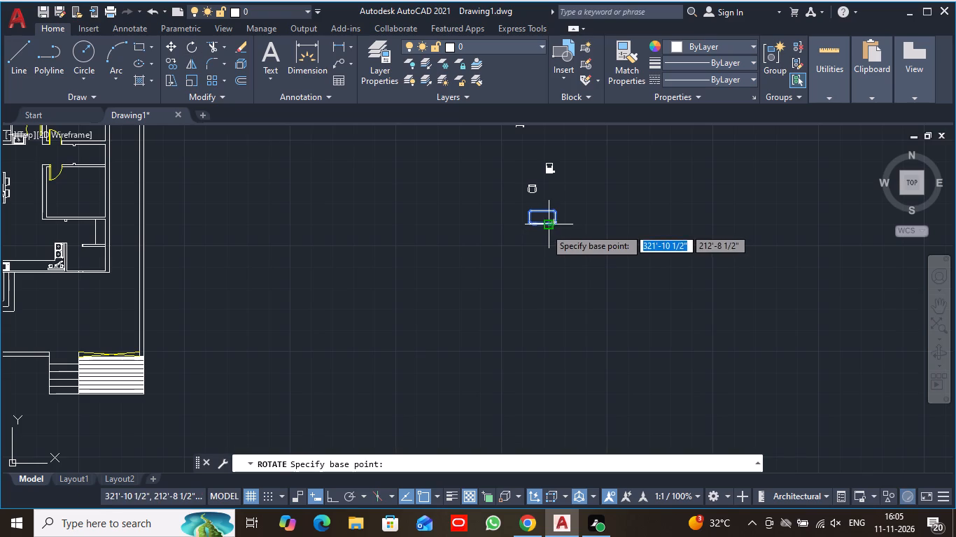
click(540, 228)
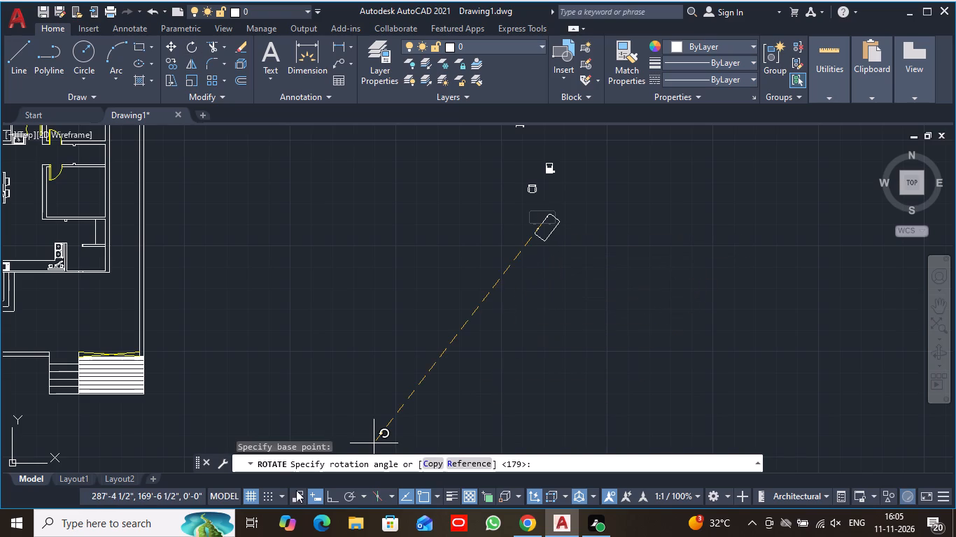
click(328, 493)
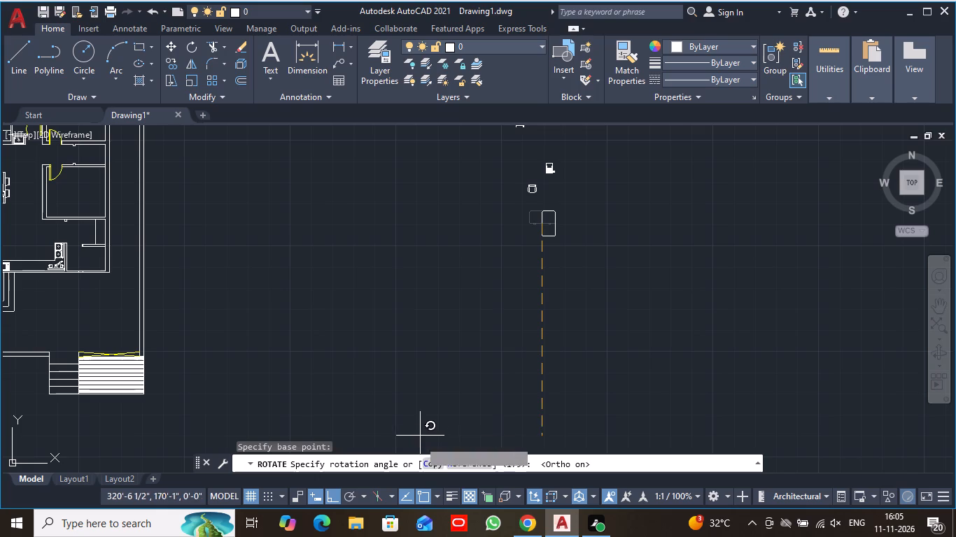
click(430, 388)
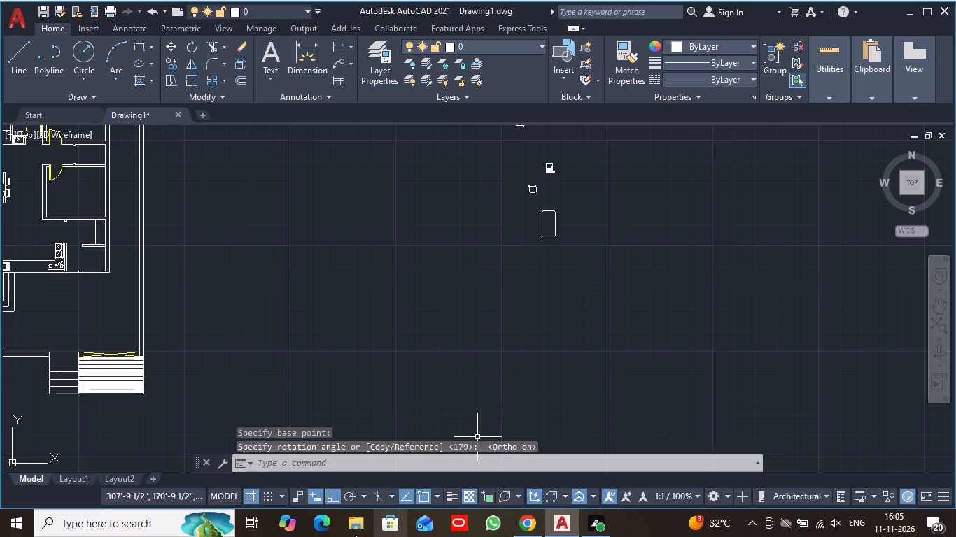
click(337, 500)
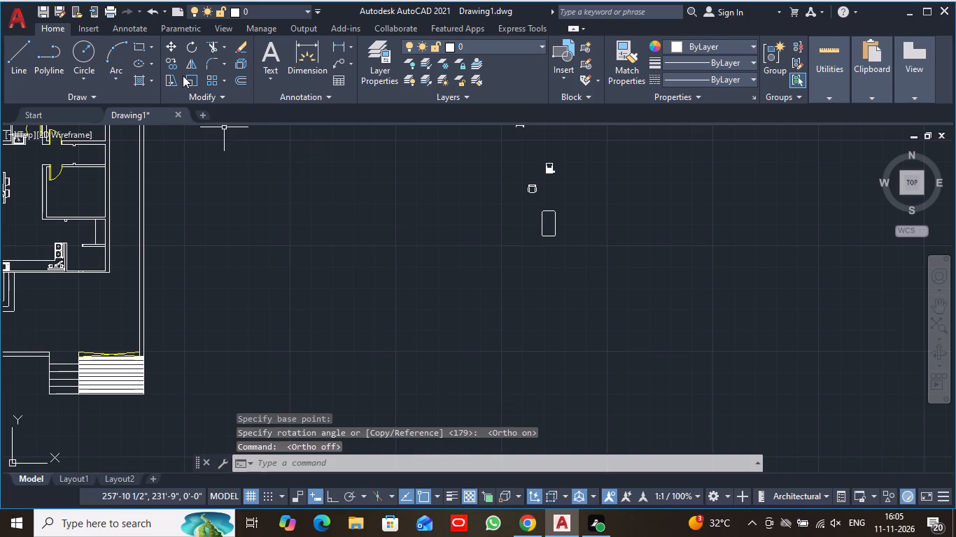
Move the rotated table into the southwest room, just east of the sofa and between the two armchairs.
click(172, 47)
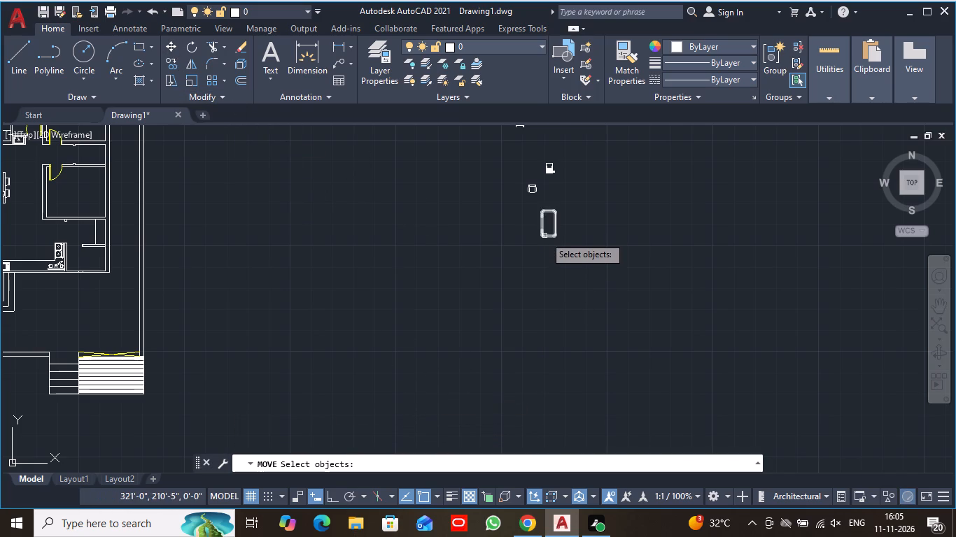
click(544, 237)
key(Return)
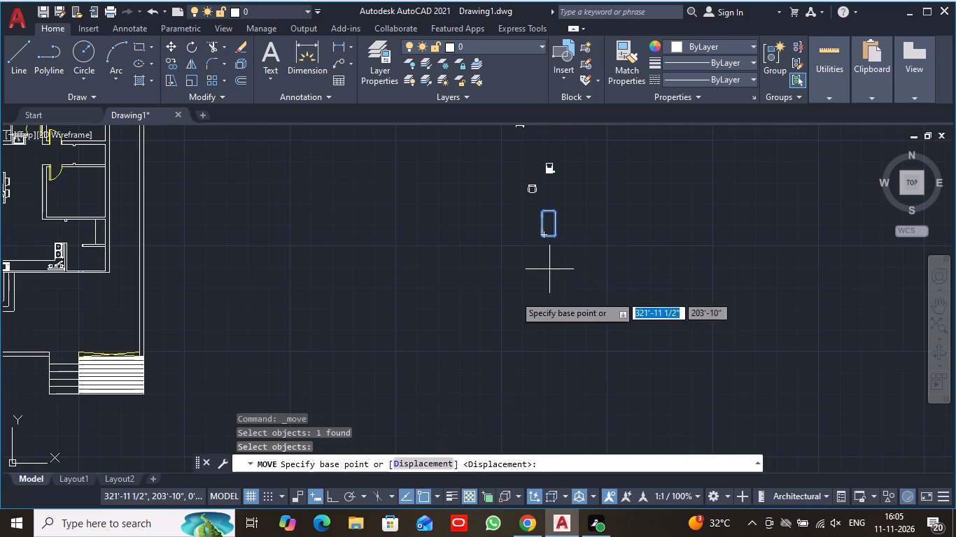
middle_drag(246, 331, 533, 341)
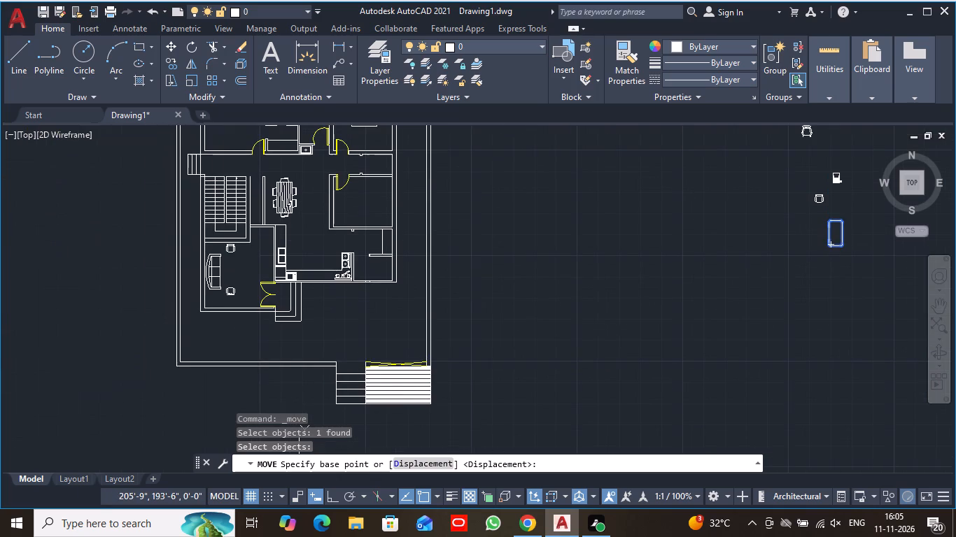
click(825, 232)
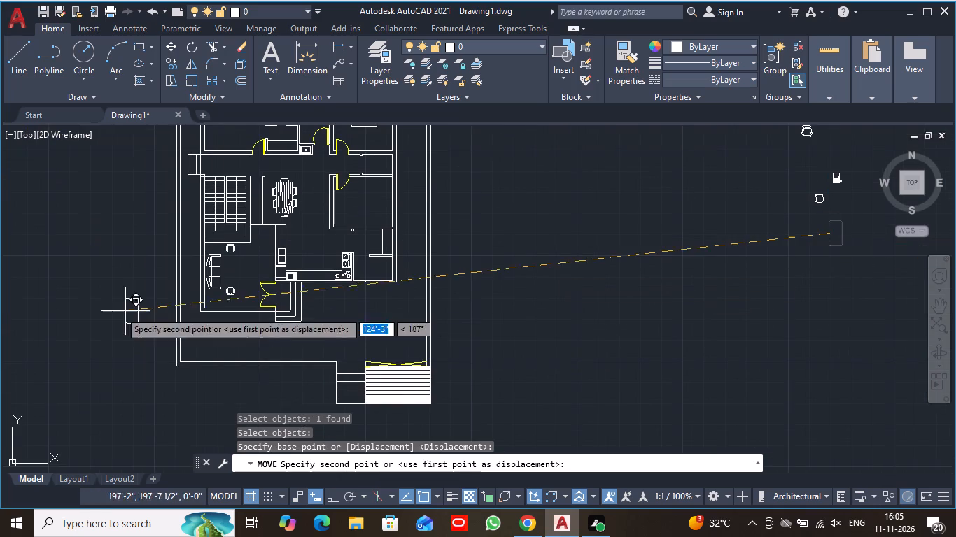
scroll(228, 268, up, 3)
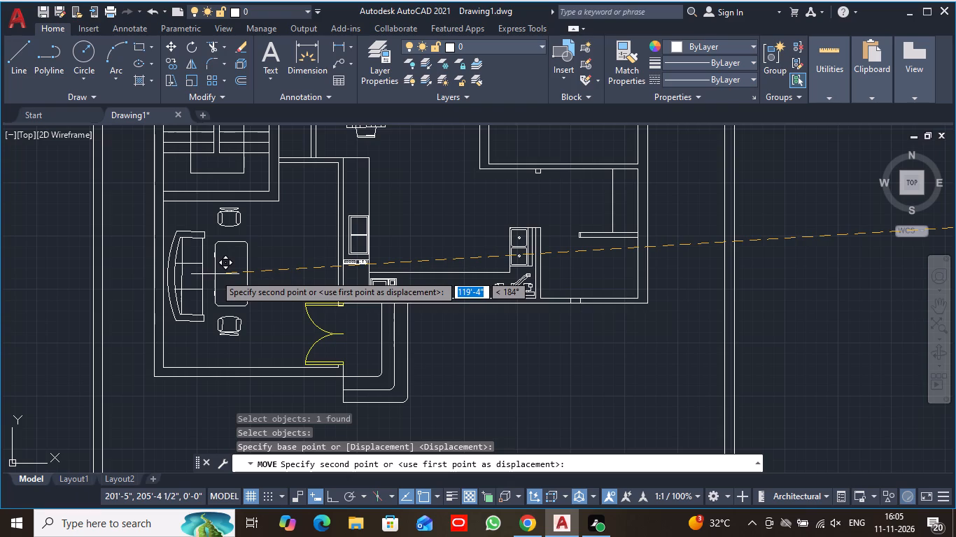
click(215, 274)
key(Escape)
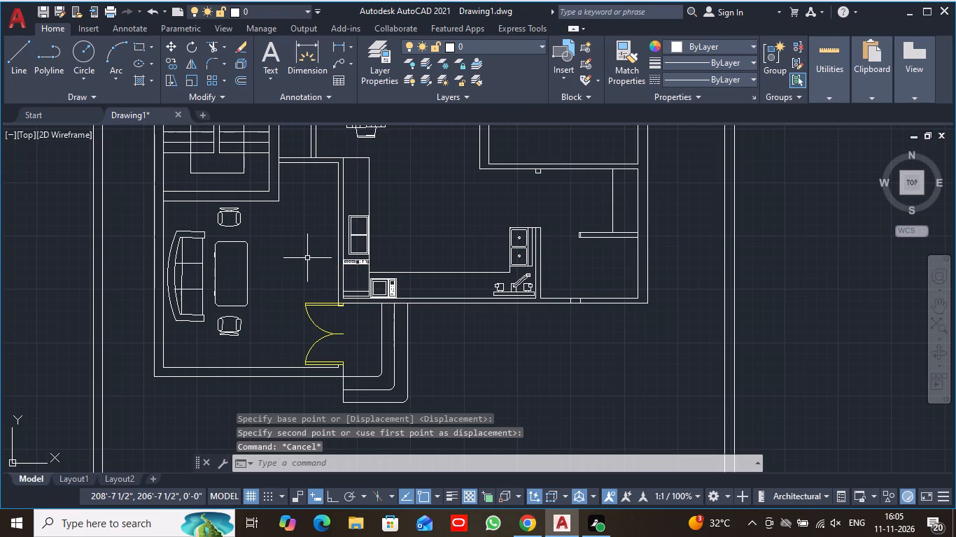
Examine the whole floor plan and the blocks lying outside it to see what furnishing is still missing.
scroll(287, 309, down, 4)
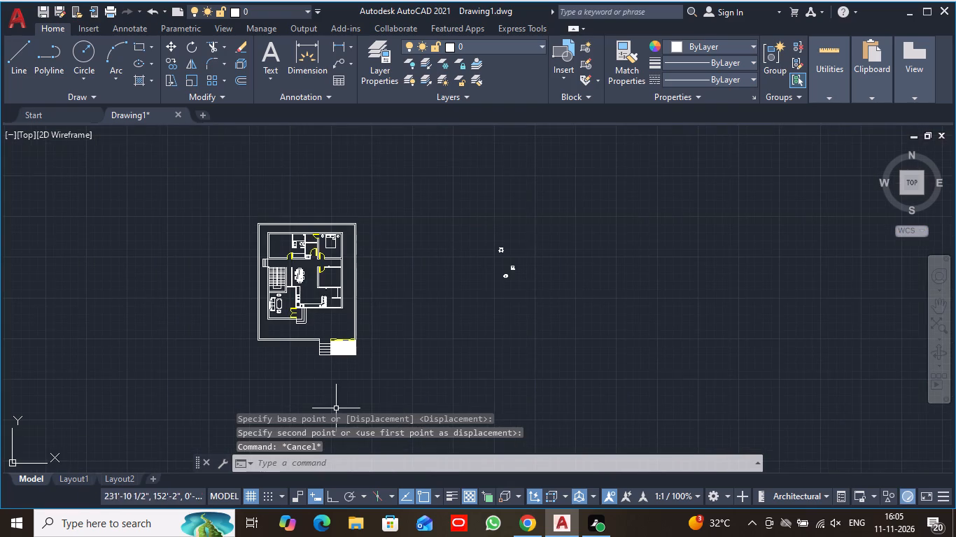
scroll(351, 339, up, 2)
middle_drag(412, 264, 513, 310)
scroll(514, 310, down, 1)
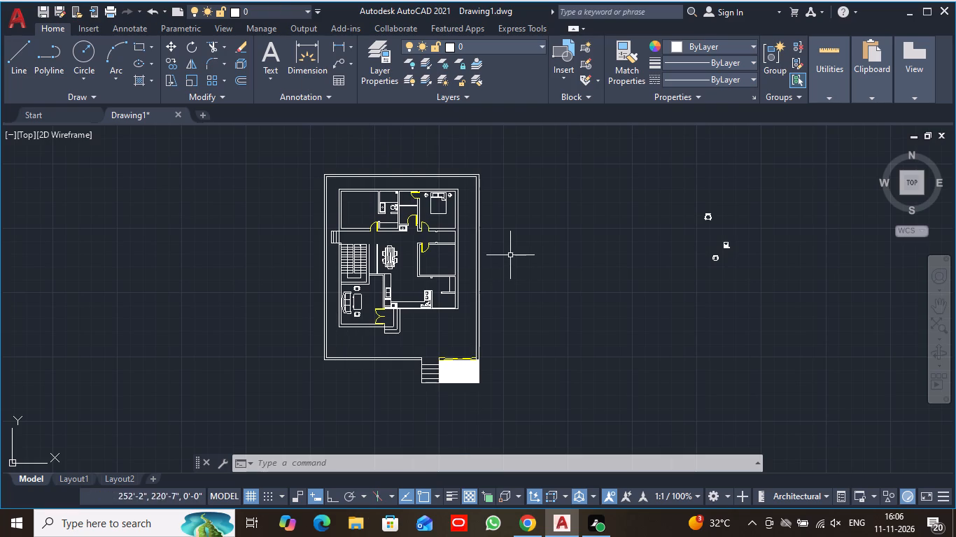
scroll(510, 252, up, 2)
middle_drag(439, 208, 523, 290)
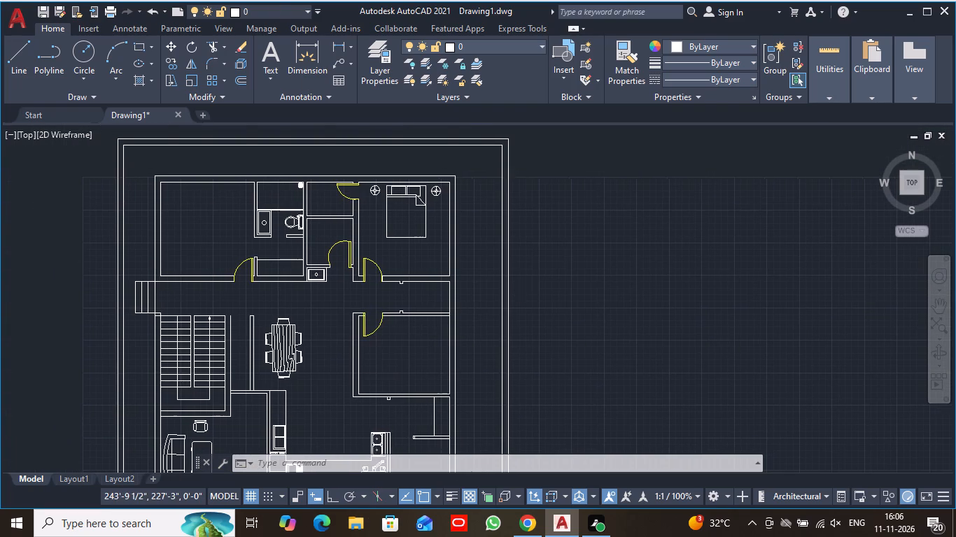
scroll(451, 306, down, 1)
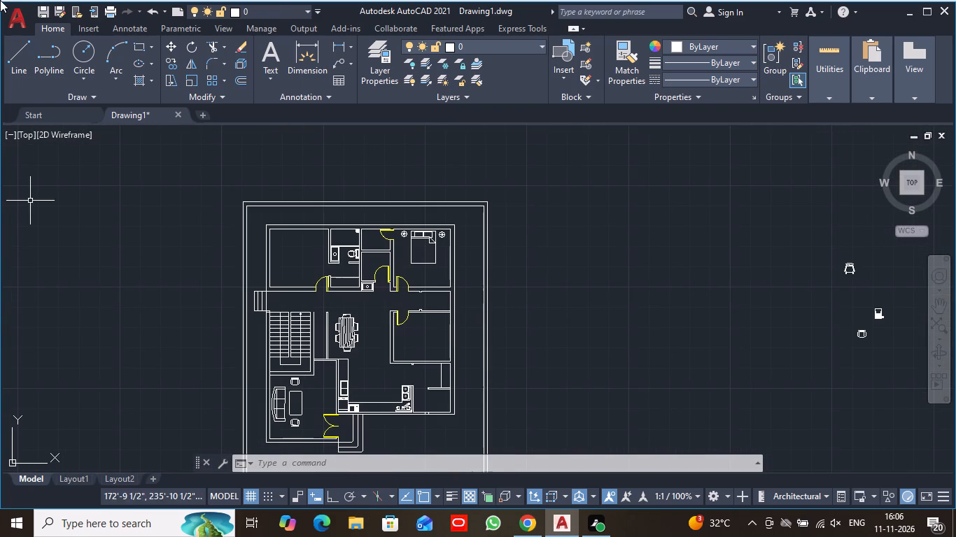
middle_drag(699, 355, 731, 252)
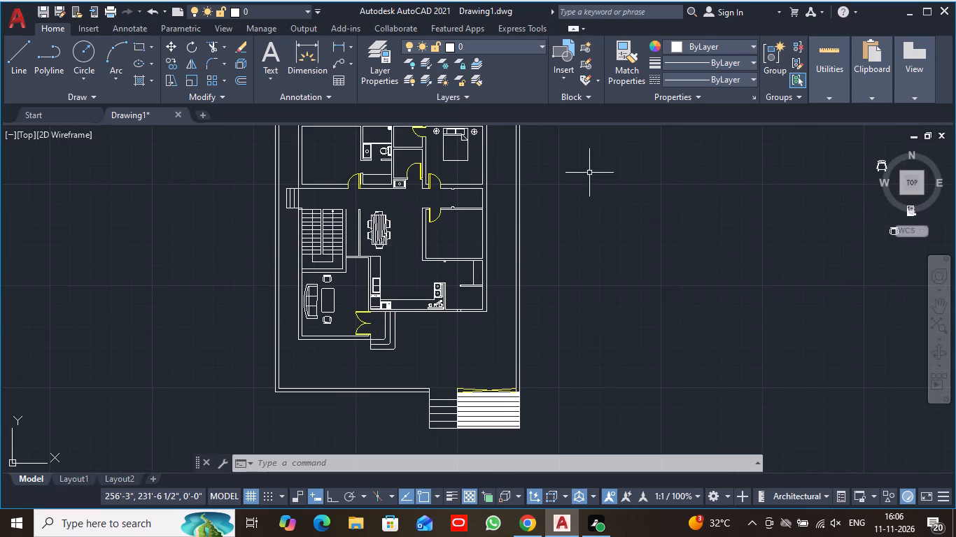
middle_drag(574, 155, 586, 229)
middle_drag(577, 182, 577, 202)
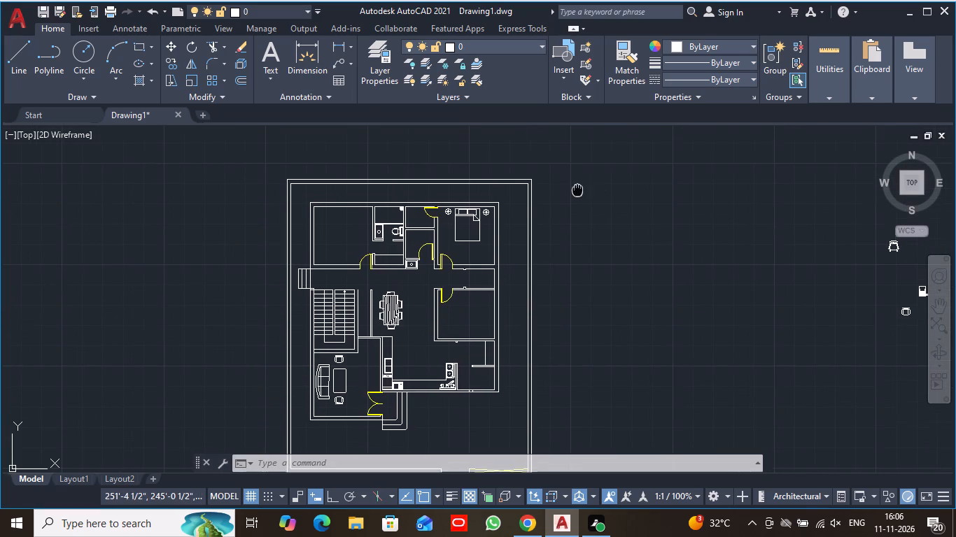
middle_drag(577, 202, 577, 206)
Copy the round lamp east of the bed in the northeast bedroom to the southwest room, just south of the sofa.
scroll(577, 206, up, 1)
scroll(447, 250, up, 3)
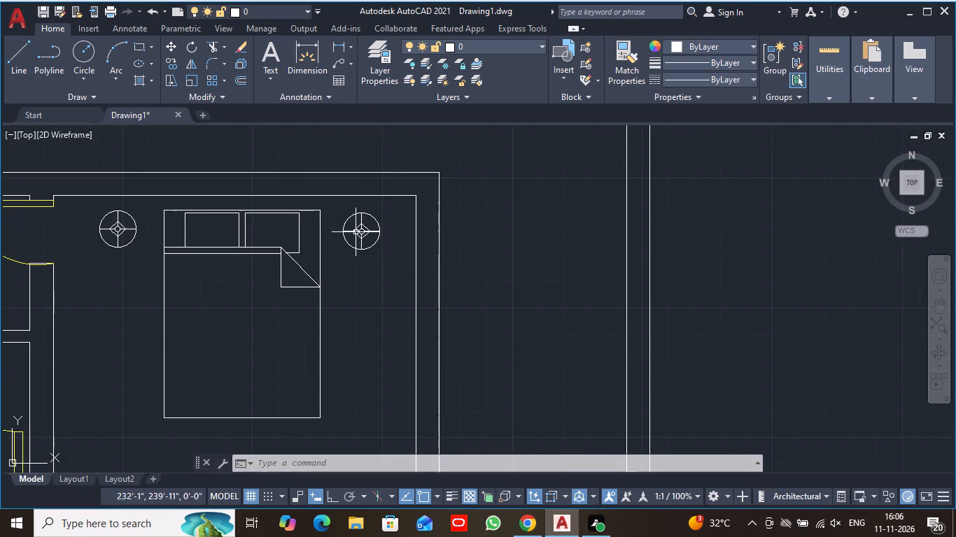
click(367, 231)
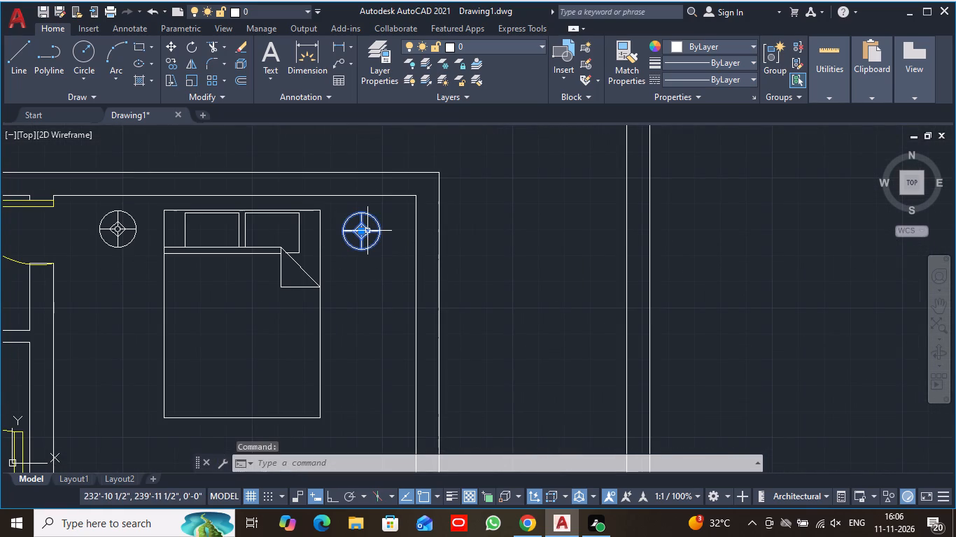
click(173, 61)
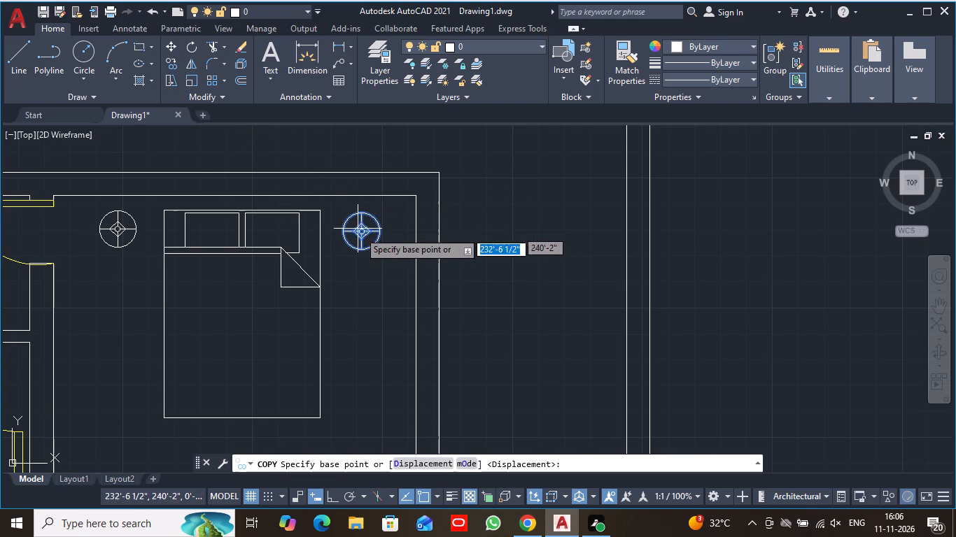
click(361, 234)
scroll(262, 333, down, 3)
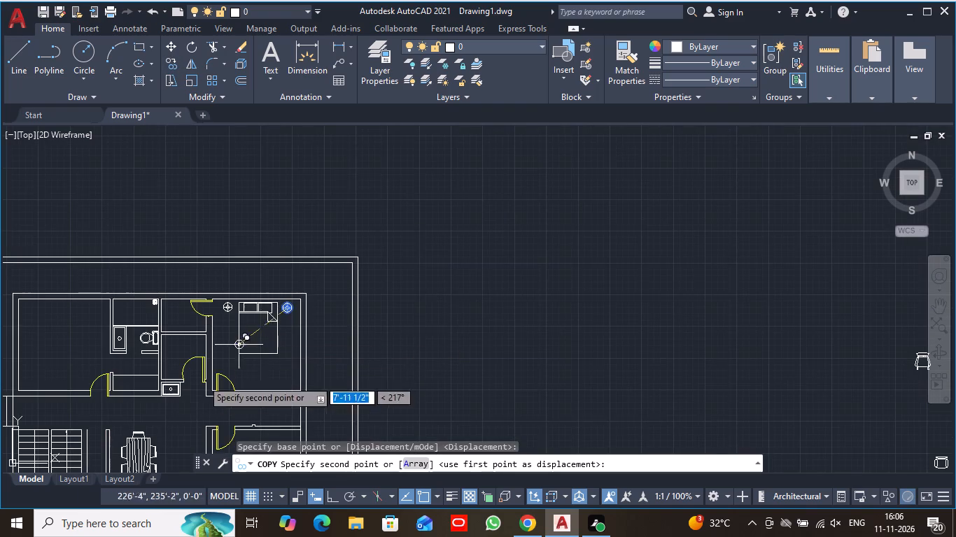
middle_drag(197, 387, 463, 71)
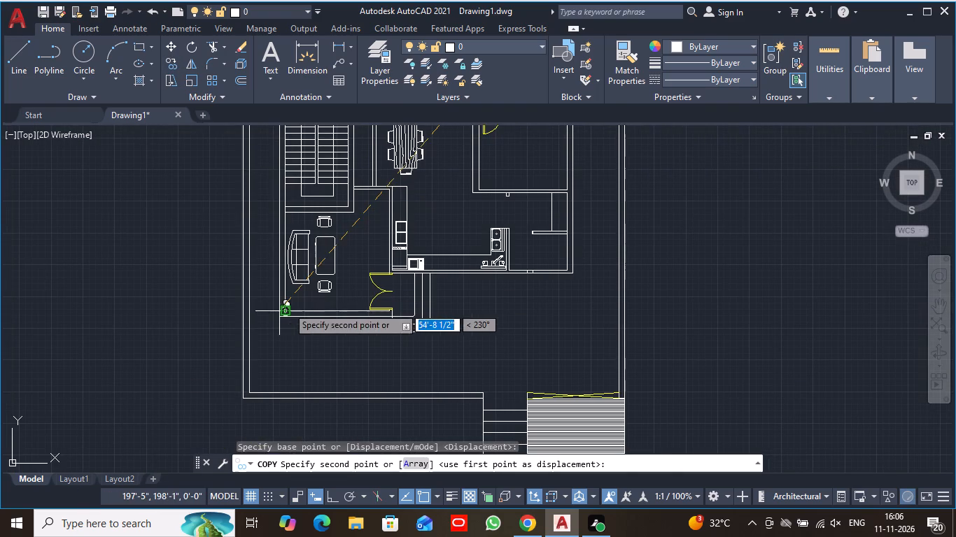
scroll(291, 302, up, 3)
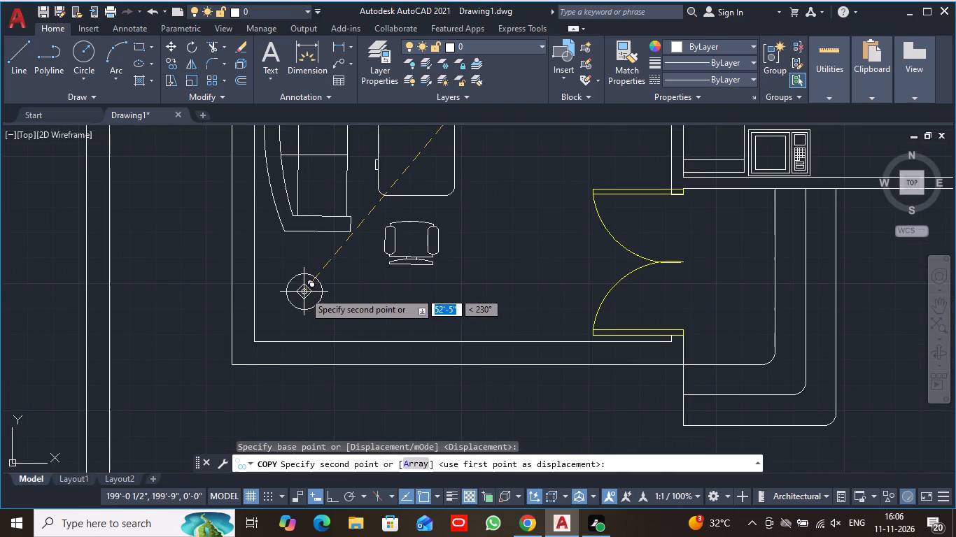
click(305, 293)
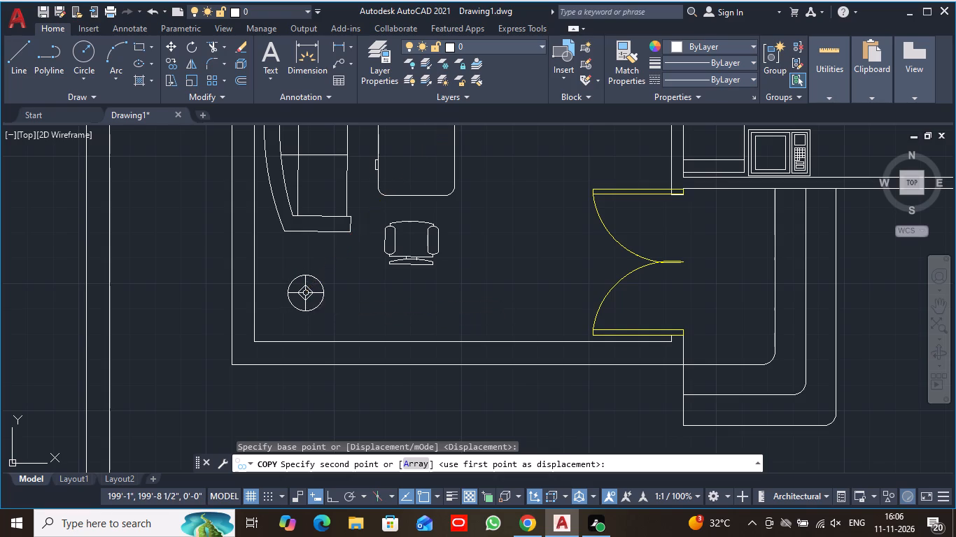
Place another copy of the round lamp in the southwest room, just north of the sofa.
middle_drag(326, 185, 326, 378)
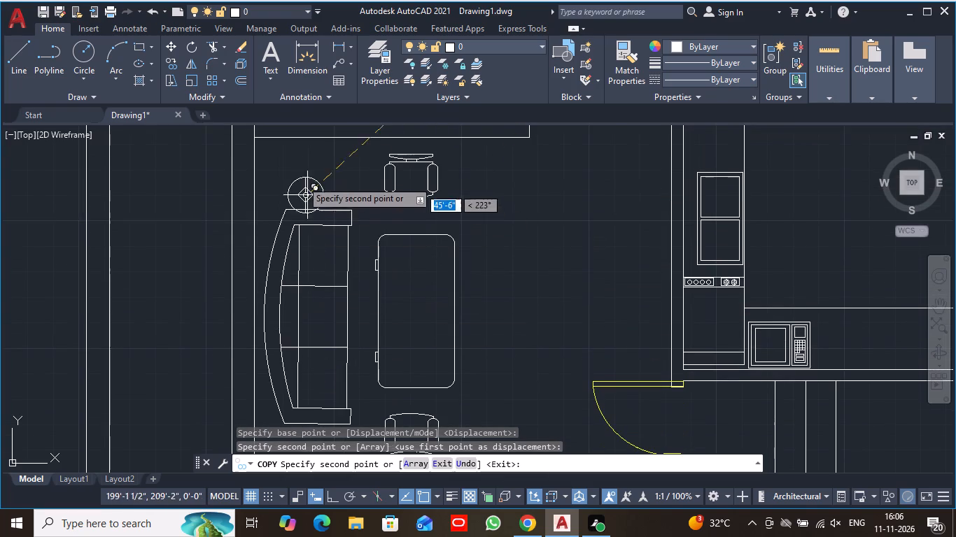
click(307, 168)
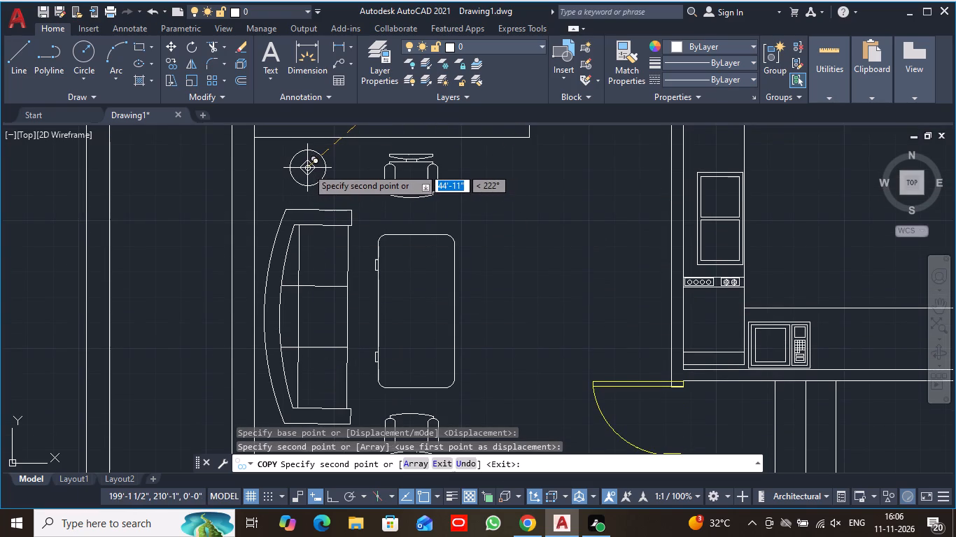
Place two more copies of the round lamp in the northwest bedroom, near the two ends of its north wall.
scroll(427, 231, down, 1)
middle_drag(463, 218, 465, 482)
scroll(451, 275, down, 2)
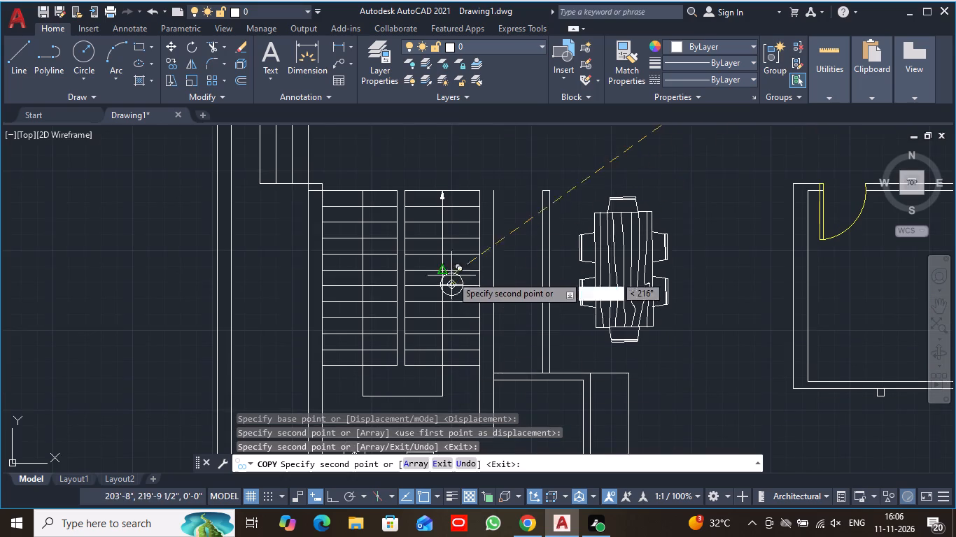
middle_drag(426, 176, 421, 331)
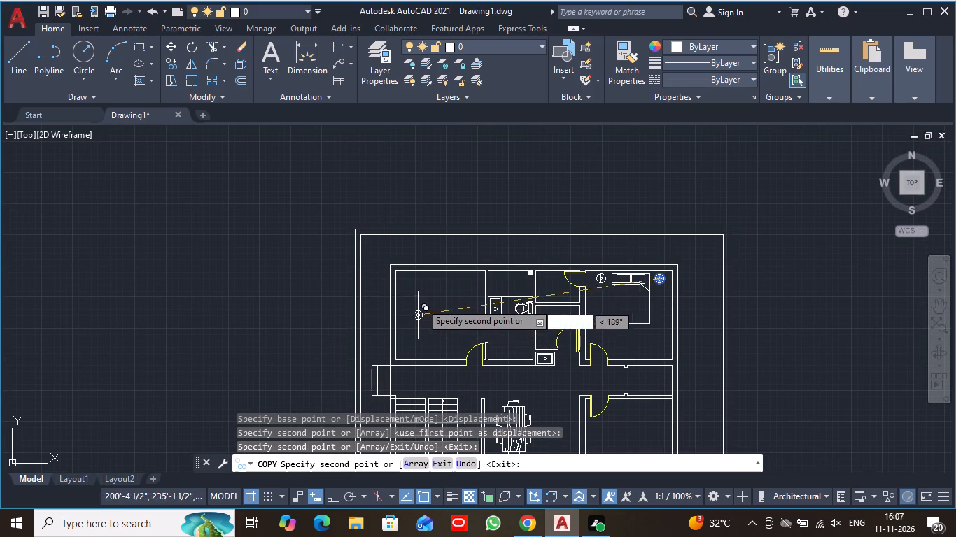
scroll(412, 289, up, 1)
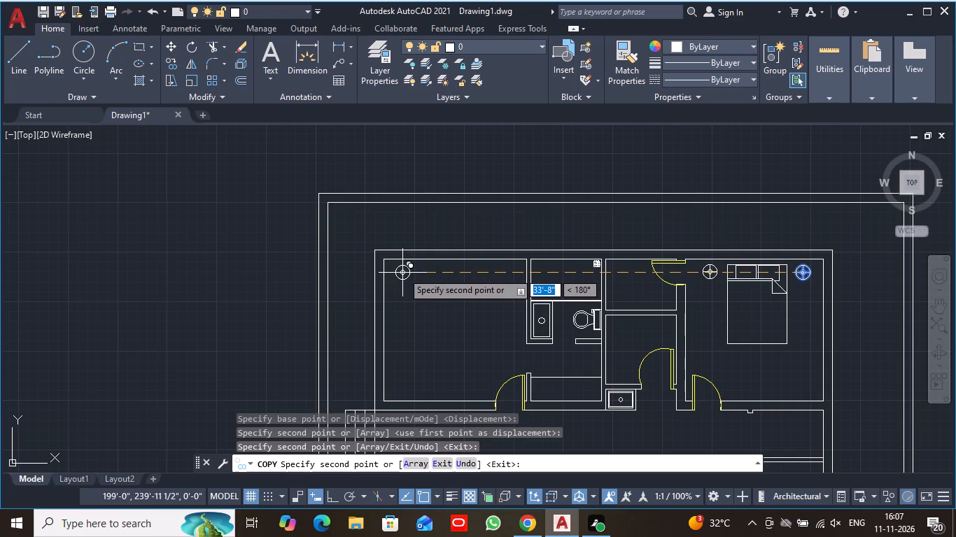
click(401, 275)
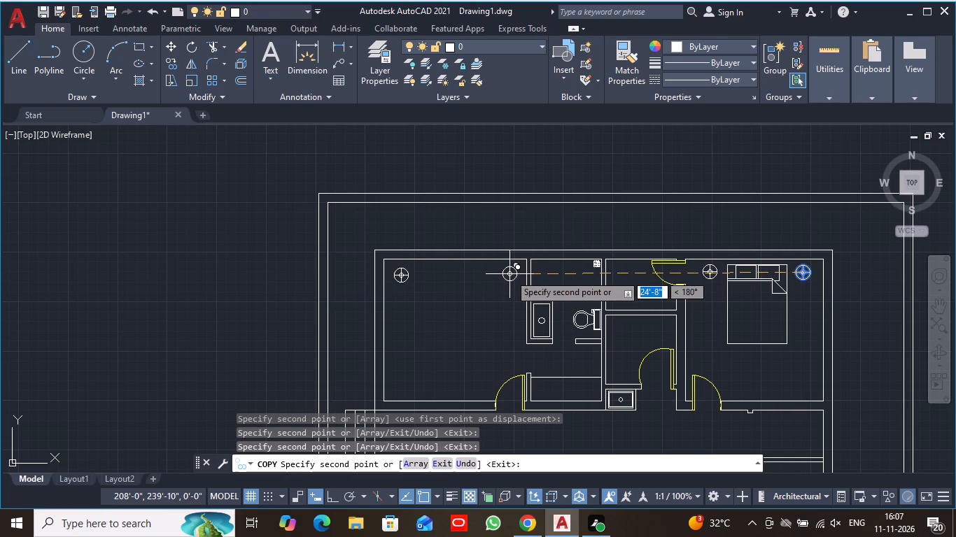
click(509, 274)
key(Escape)
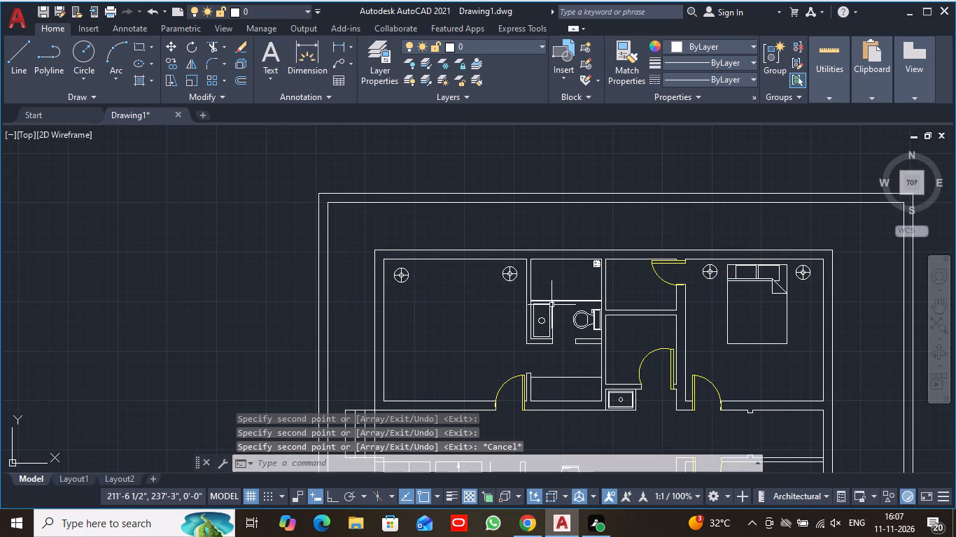
Copy the northeast bedroom's bed to the northwest bedroom, between the two lamps with its head toward the north wall.
click(751, 280)
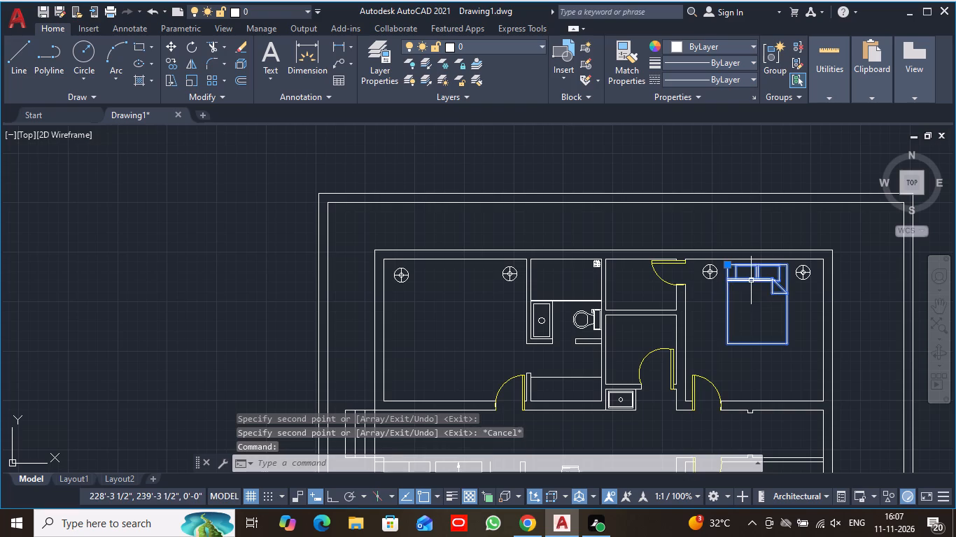
click(174, 62)
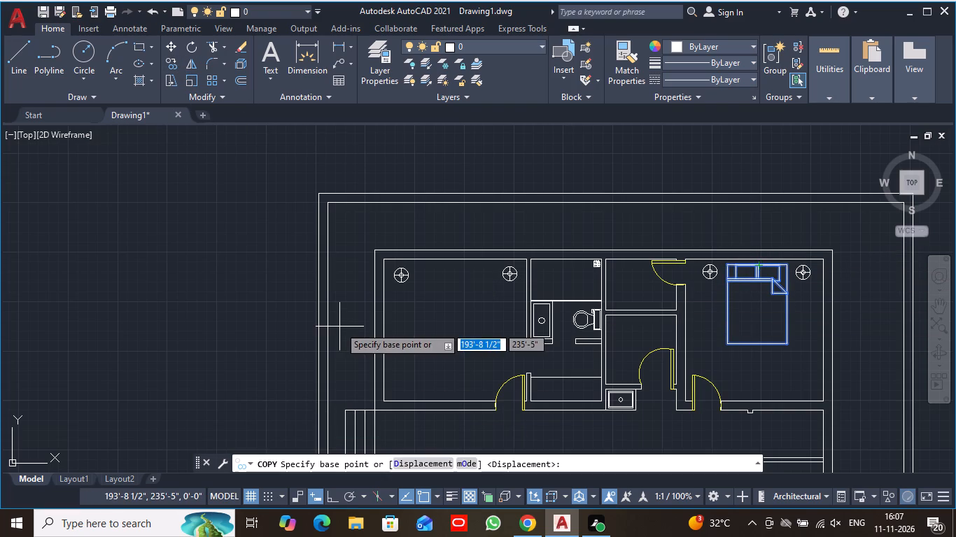
middle_drag(339, 327, 47, 237)
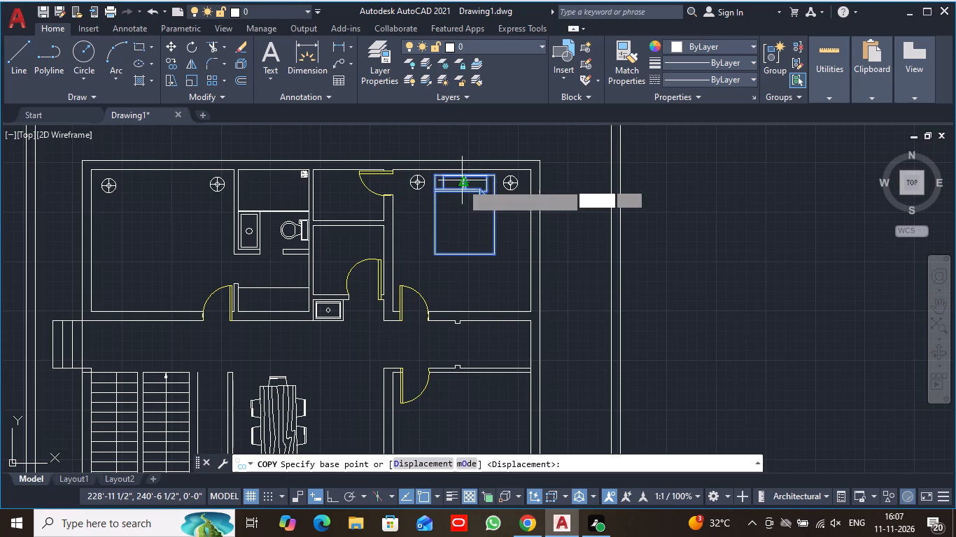
click(462, 183)
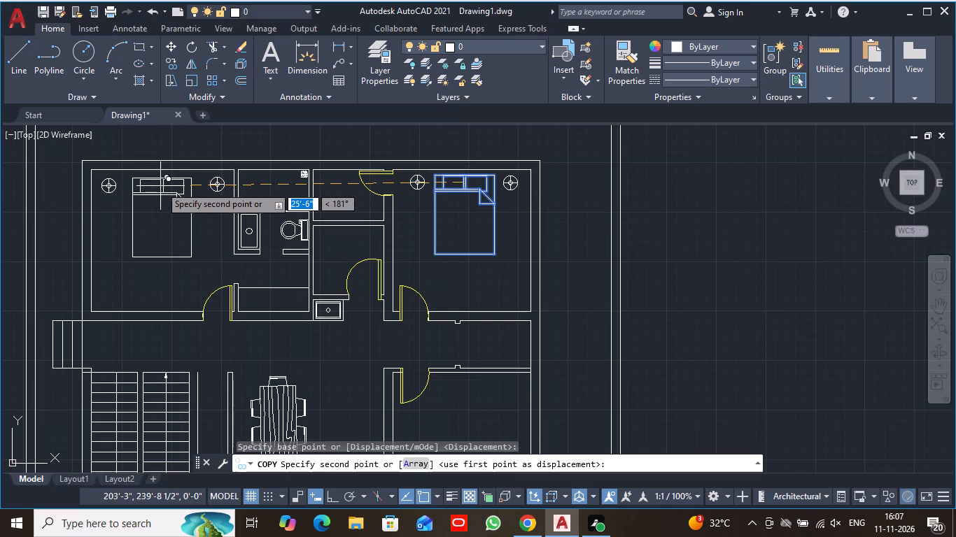
click(160, 186)
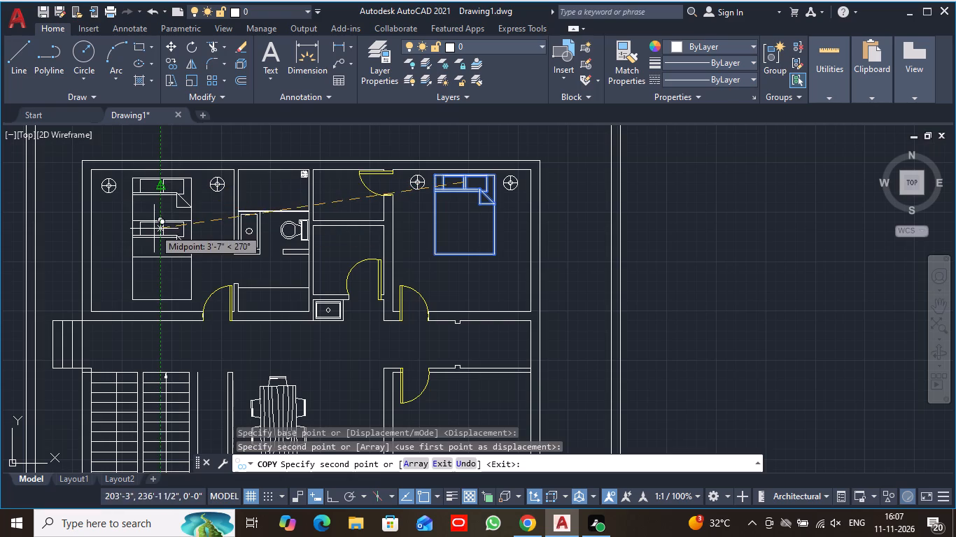
key(Escape)
Copy the computer block lying outside the plan to the southwest room, beside the east wall and just north of the double door.
scroll(167, 268, down, 2)
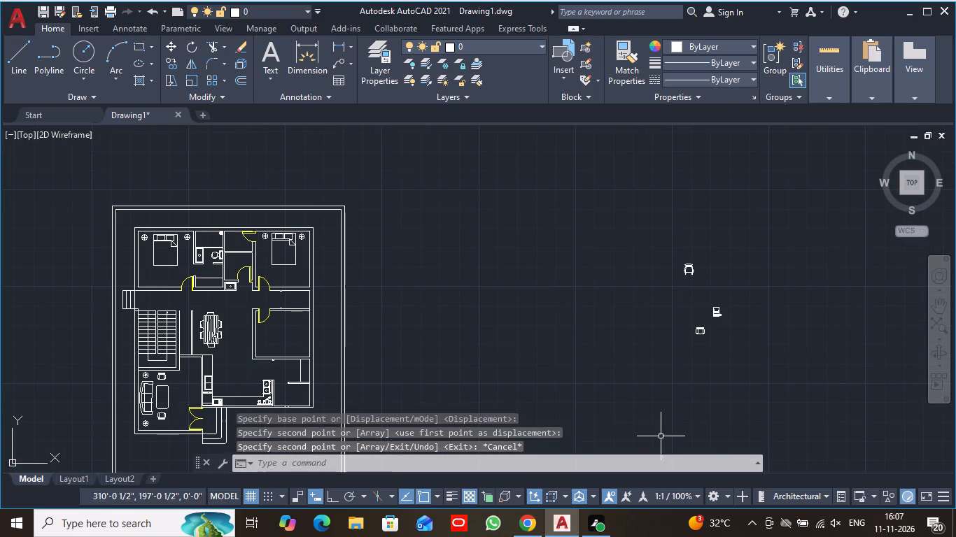
scroll(701, 350, up, 2)
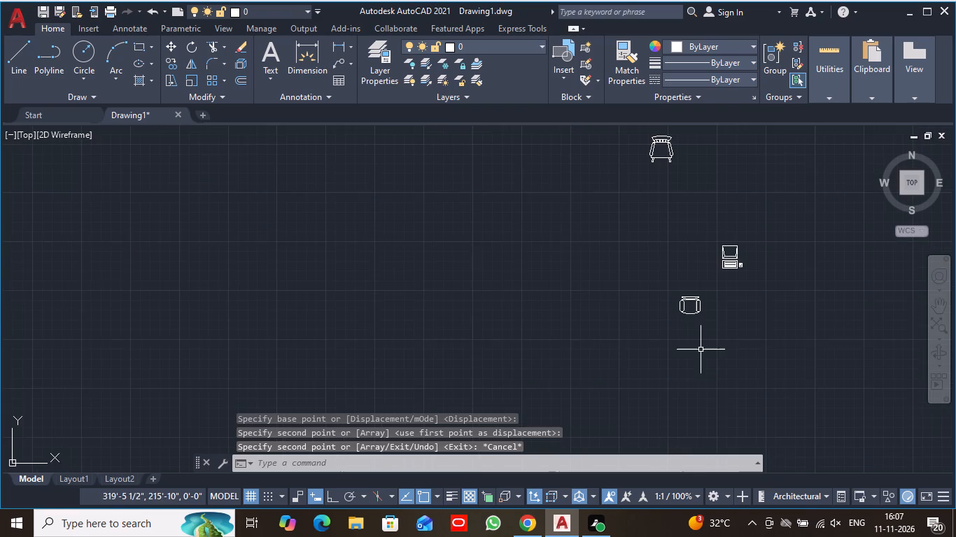
scroll(701, 350, up, 3)
scroll(672, 297, up, 1)
middle_drag(672, 296, 675, 427)
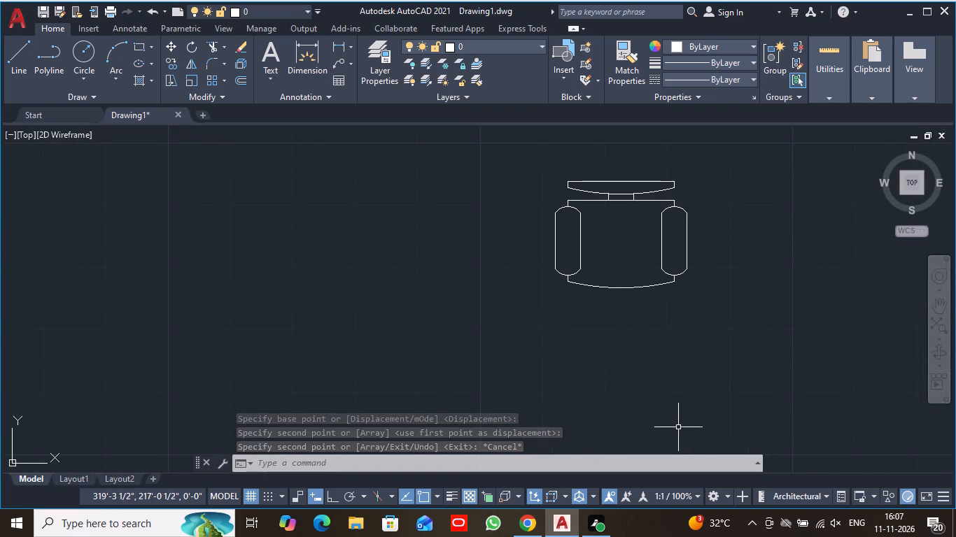
scroll(679, 418, down, 3)
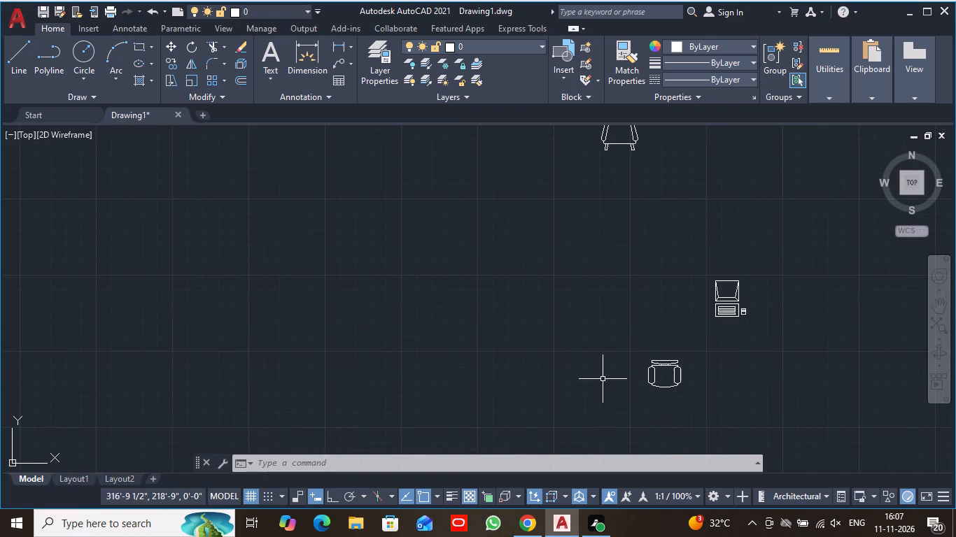
scroll(745, 313, up, 2)
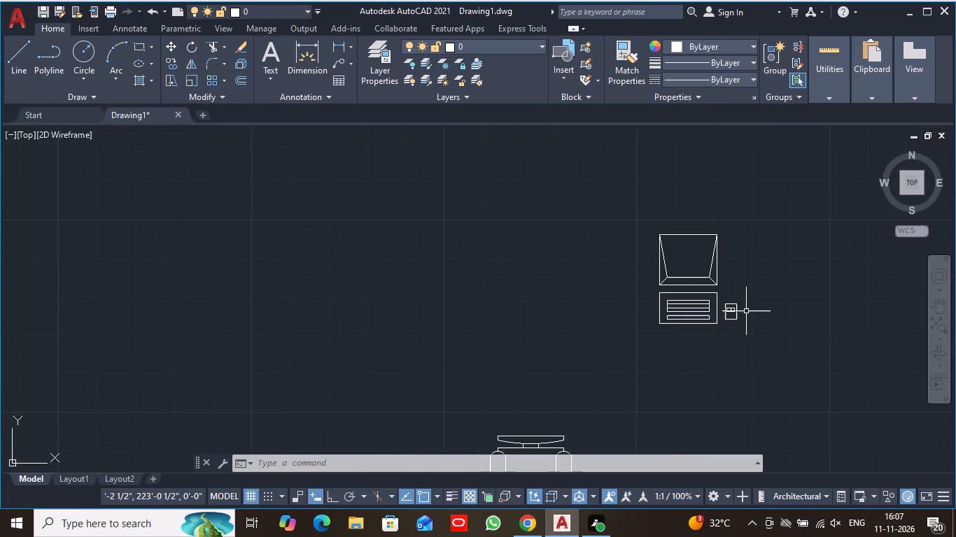
scroll(720, 320, up, 2)
middle_drag(696, 347, 663, 406)
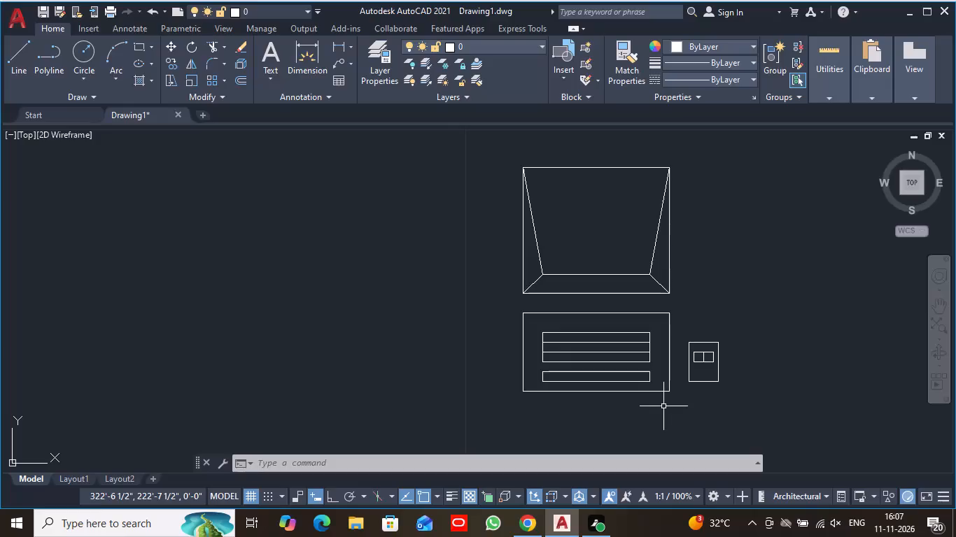
click(583, 291)
click(578, 338)
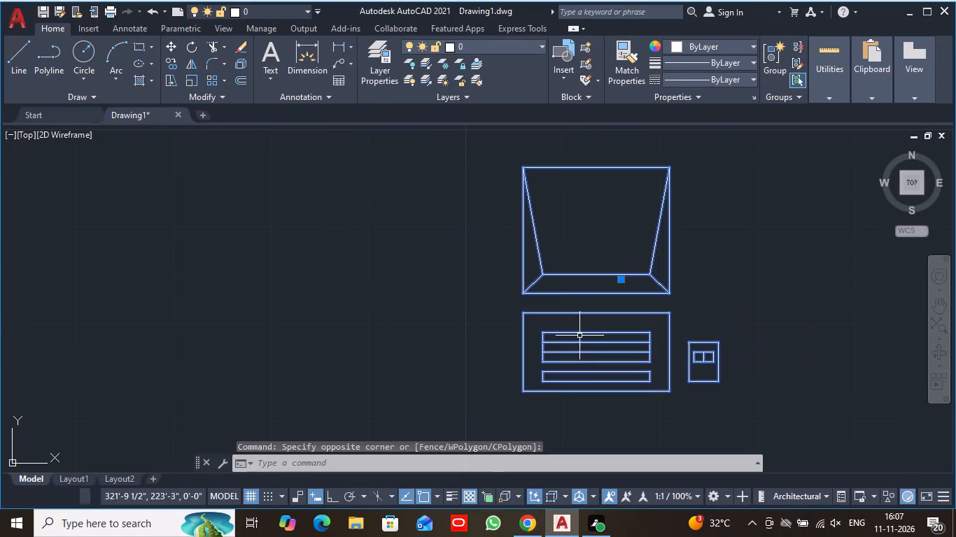
click(172, 62)
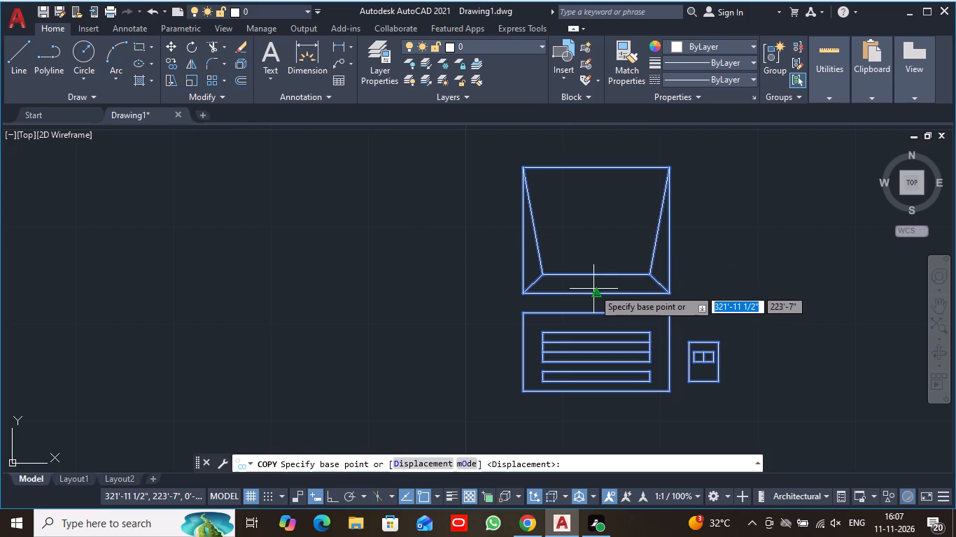
click(593, 289)
scroll(247, 250, down, 9)
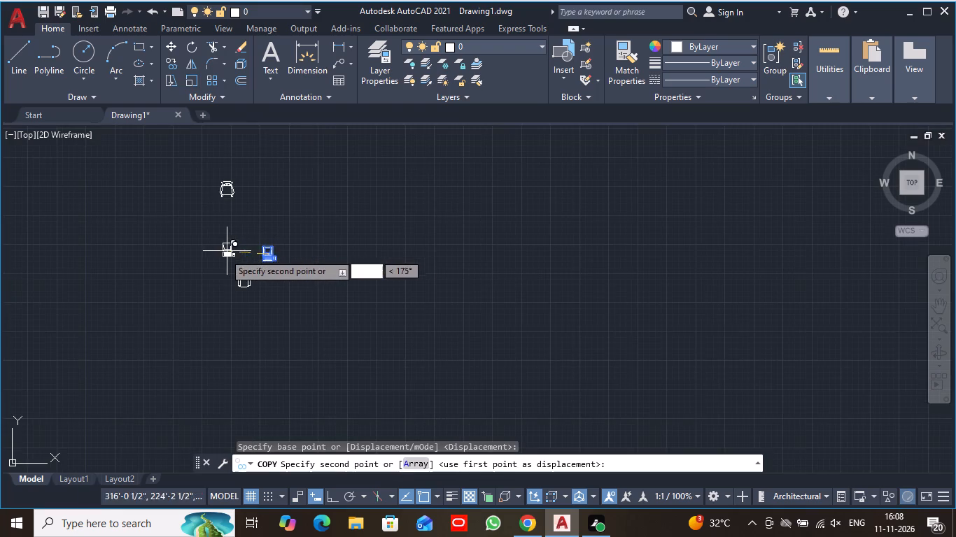
middle_drag(111, 243, 515, 211)
scroll(400, 217, up, 2)
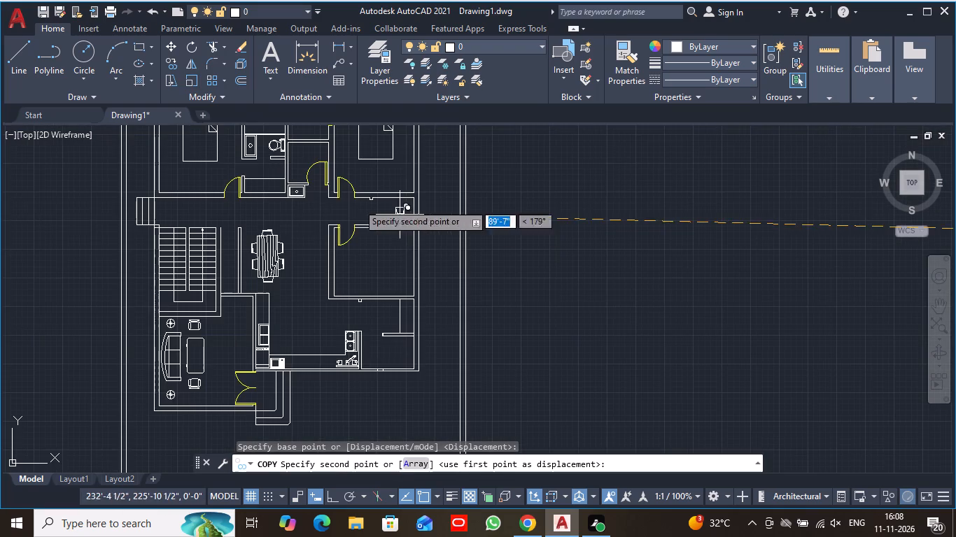
middle_drag(286, 194, 358, 297)
scroll(264, 283, up, 2)
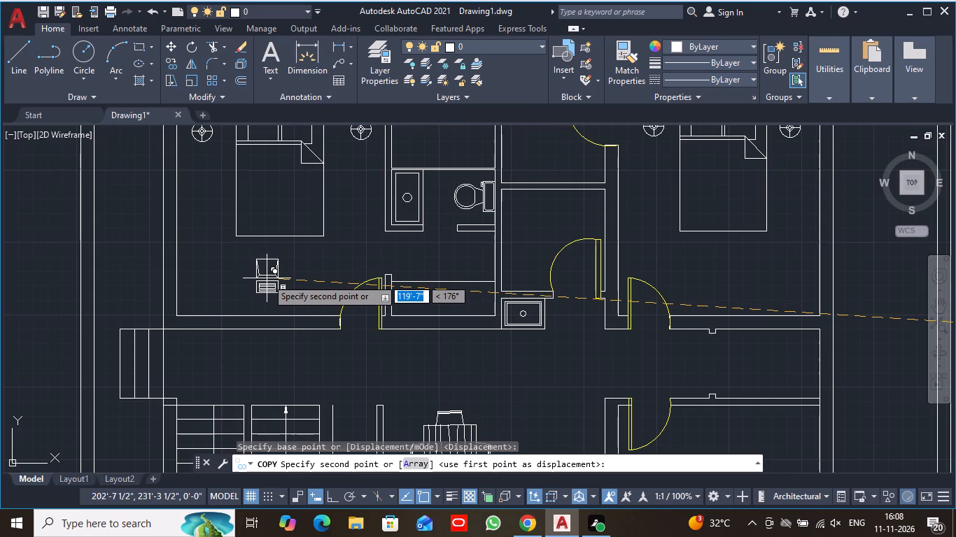
scroll(267, 278, down, 1)
middle_drag(331, 359, 299, 106)
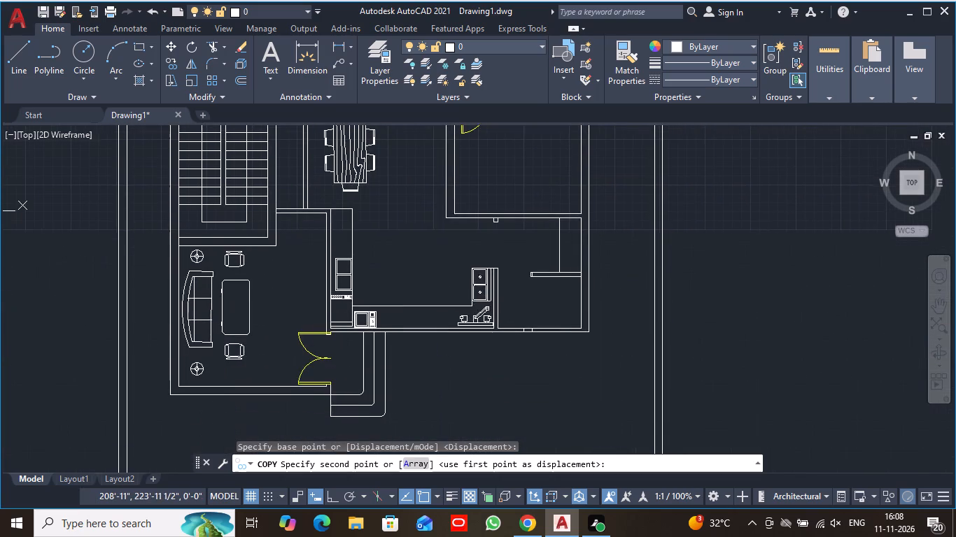
click(309, 304)
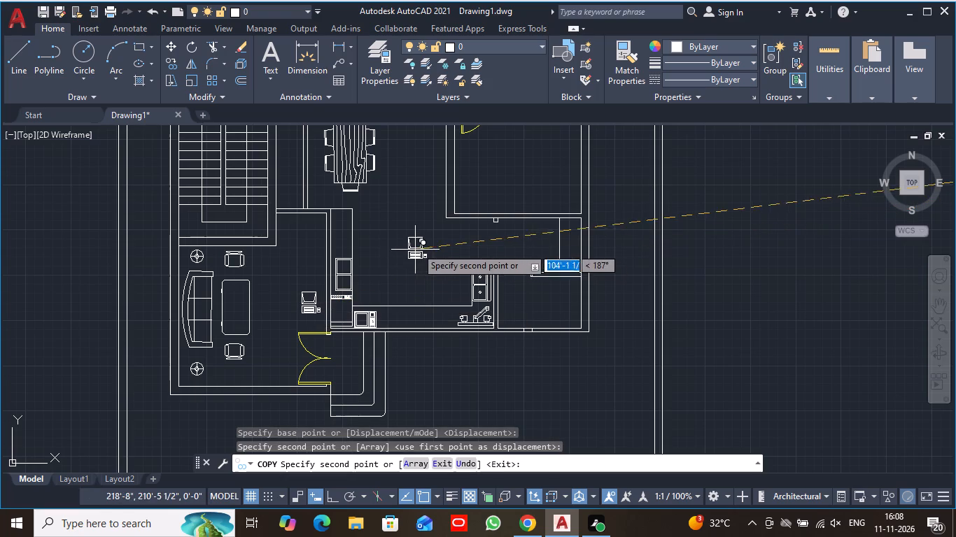
key(Escape)
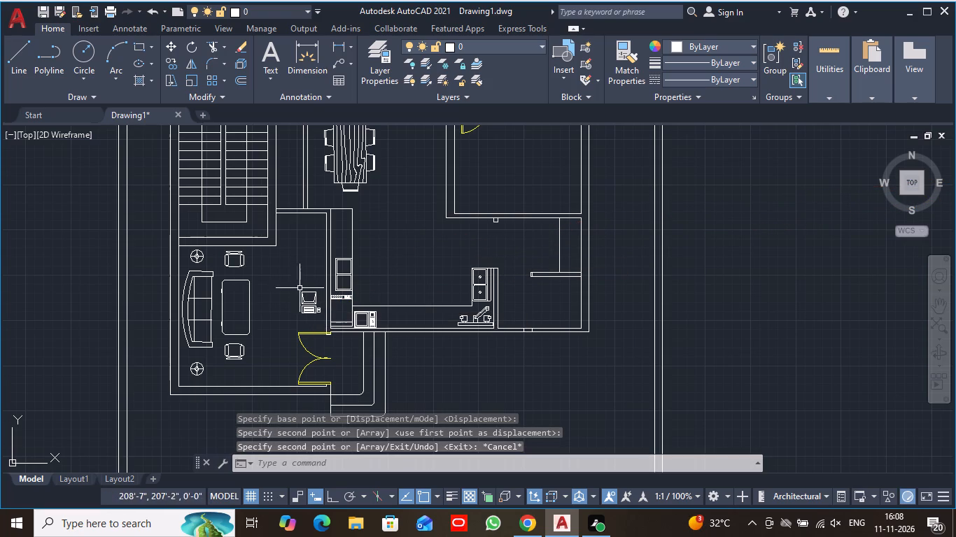
Rotate the copied computer in the southwest room to 270°, so its monitor is on the east side and its keyboard faces the sofa.
click(311, 310)
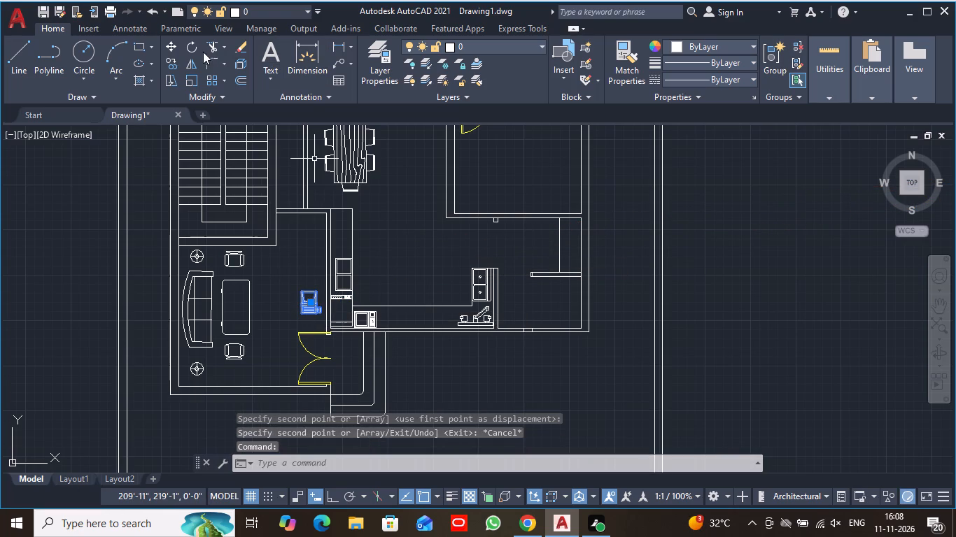
click(190, 44)
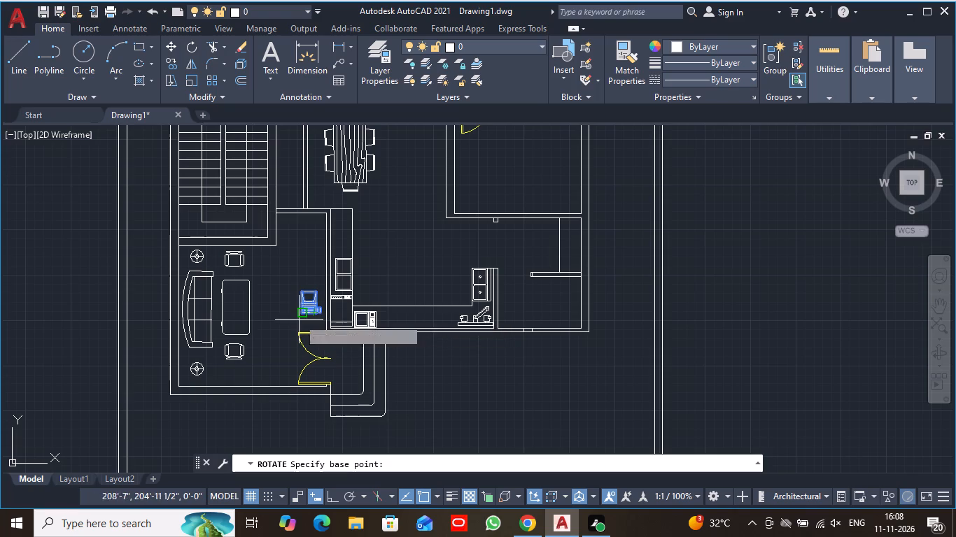
click(302, 319)
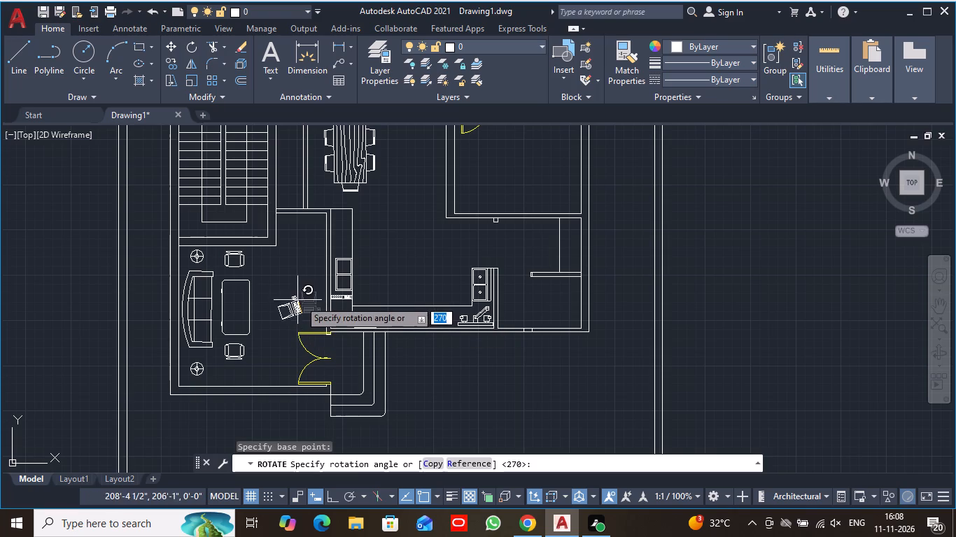
click(304, 347)
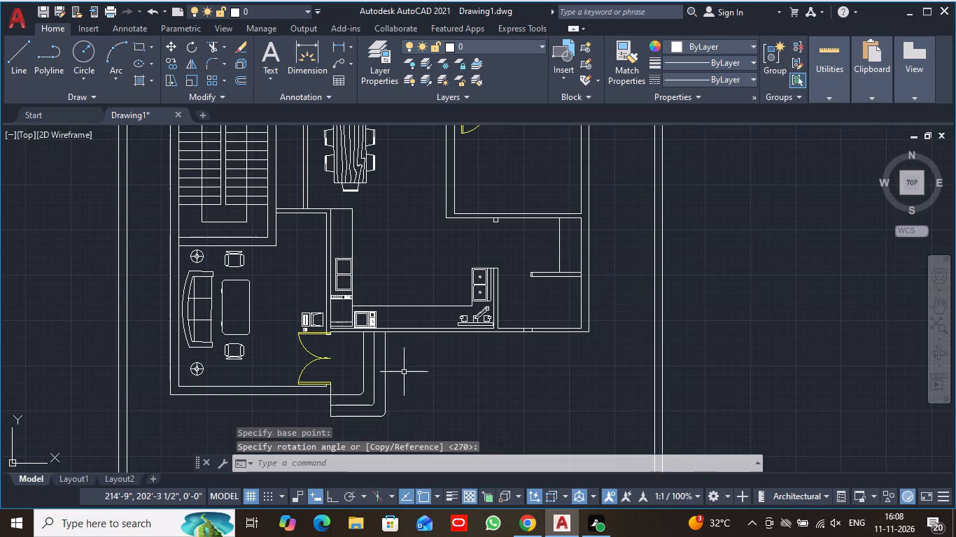
Move the rotated computer a little north along the southwest room's east wall, away from the double door.
click(308, 321)
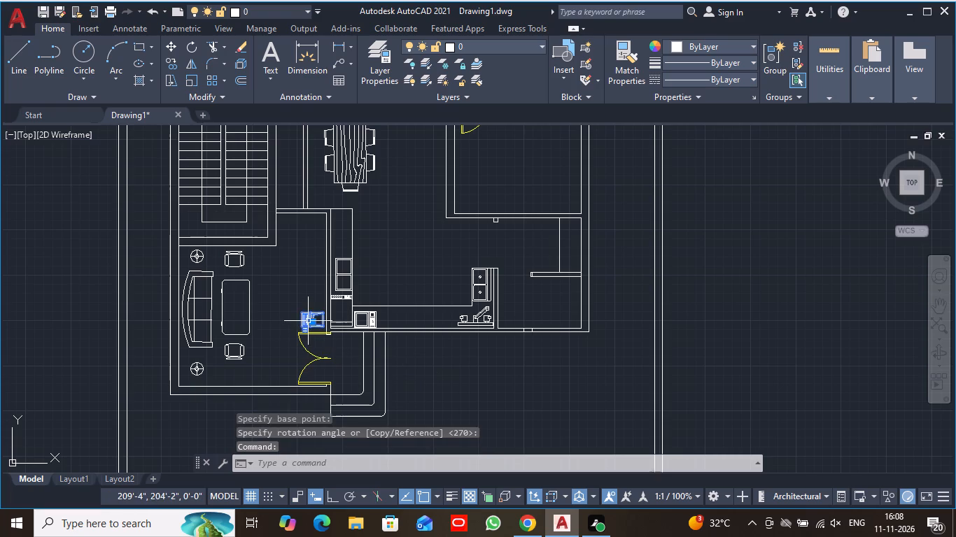
click(169, 45)
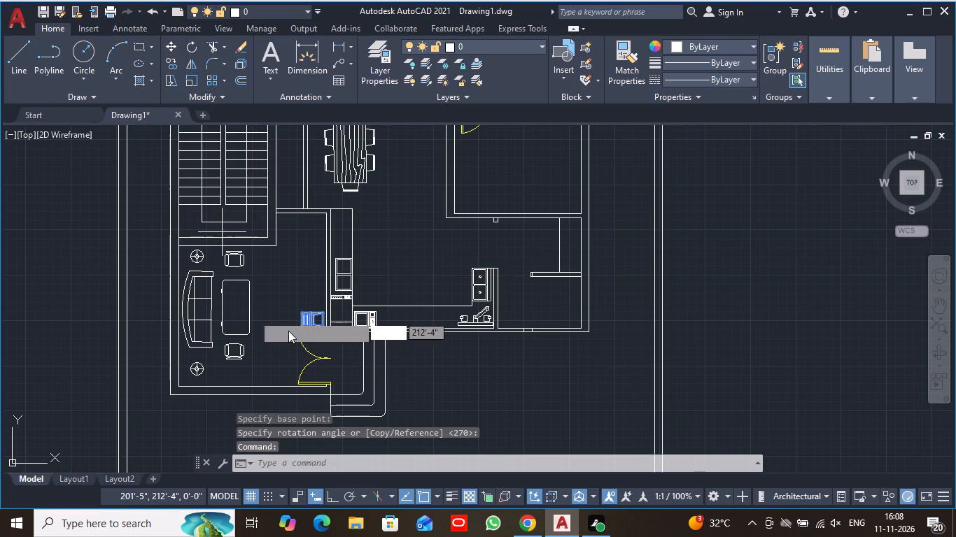
scroll(295, 329, up, 4)
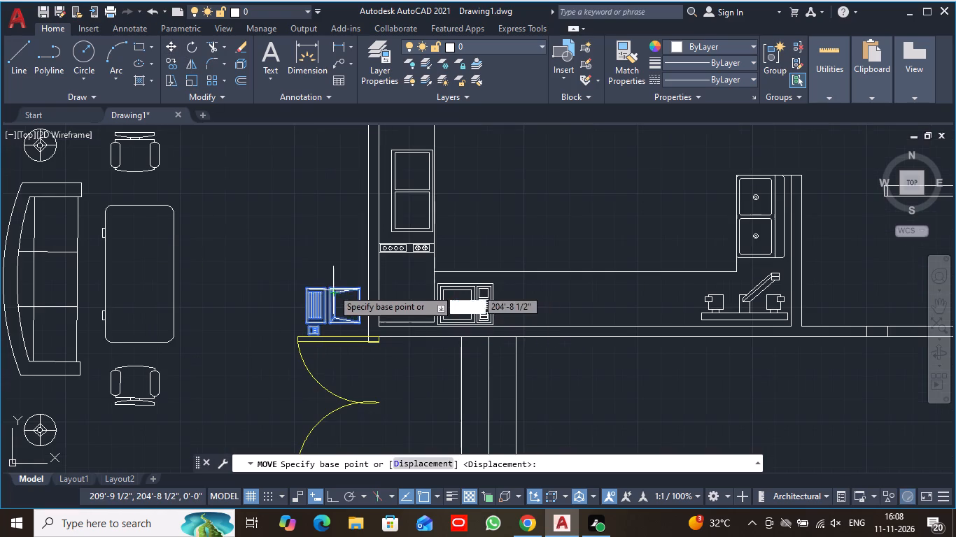
click(331, 287)
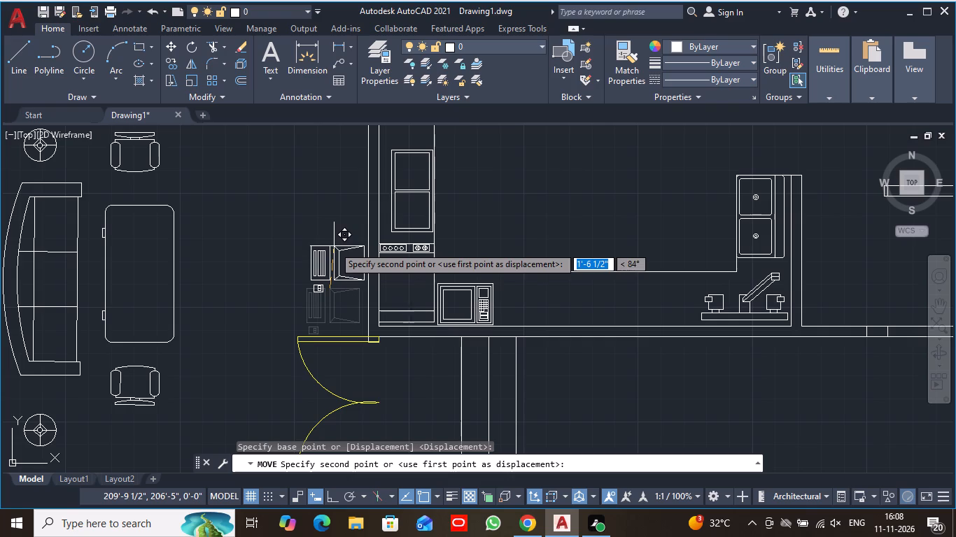
click(332, 251)
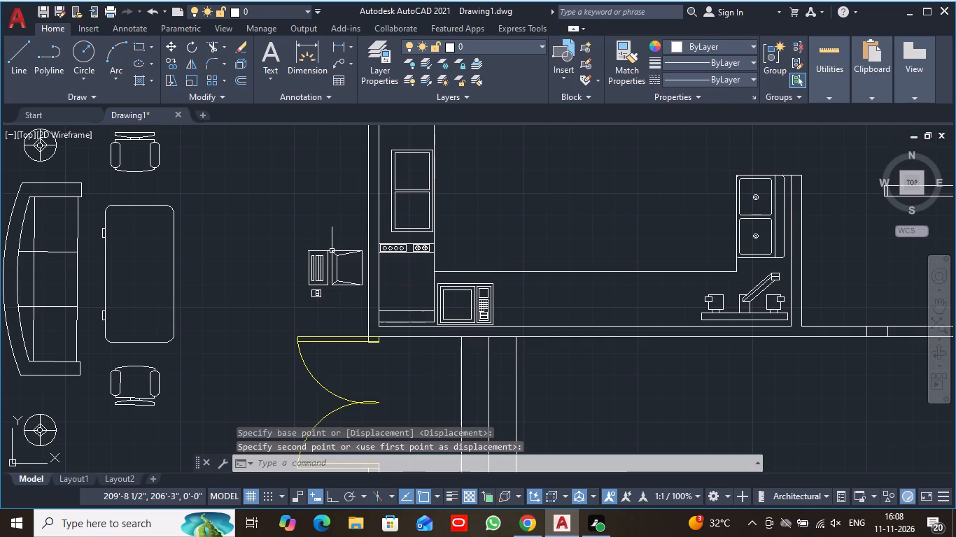
Examine the furniture layout across the whole floor plan, from the southwest room up to the northern bedrooms.
scroll(514, 216, down, 3)
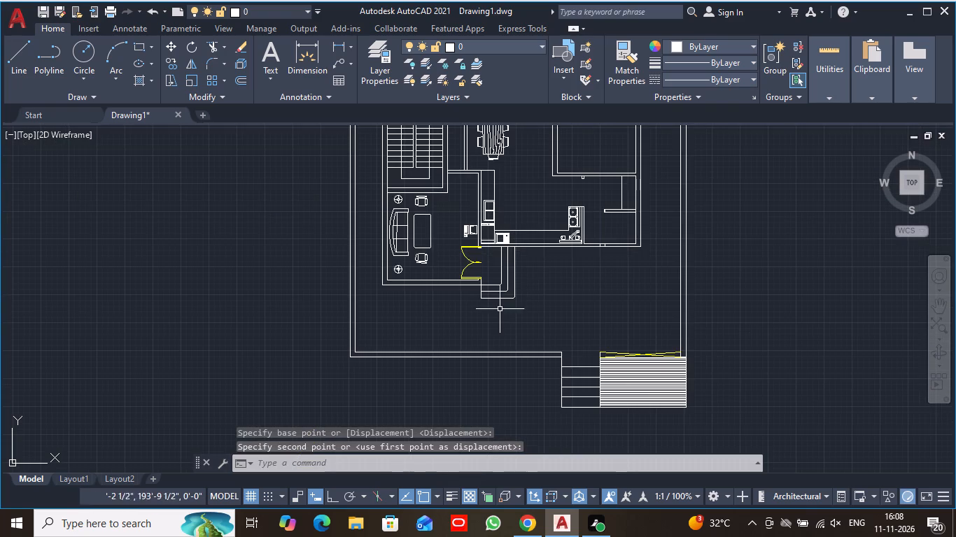
middle_drag(646, 296, 593, 340)
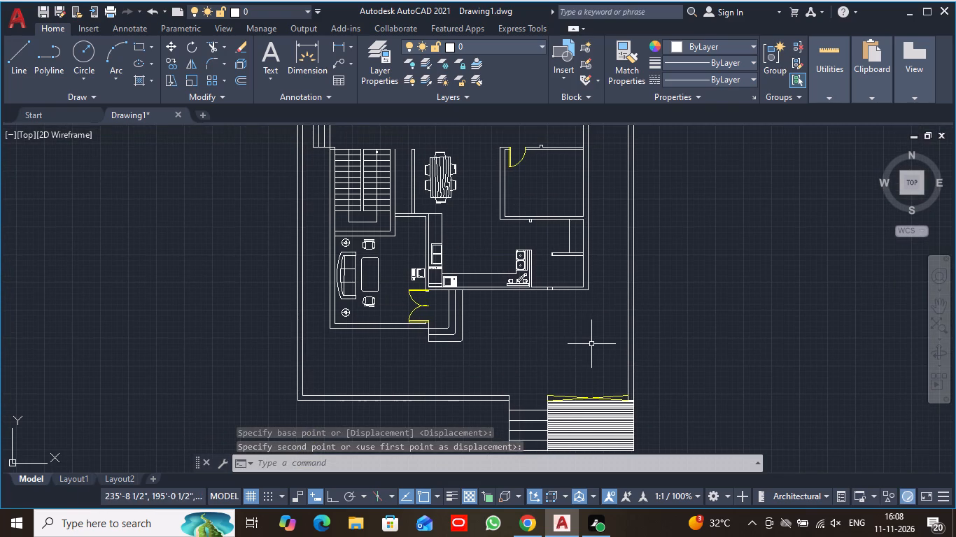
scroll(591, 344, down, 1)
middle_drag(661, 243, 637, 292)
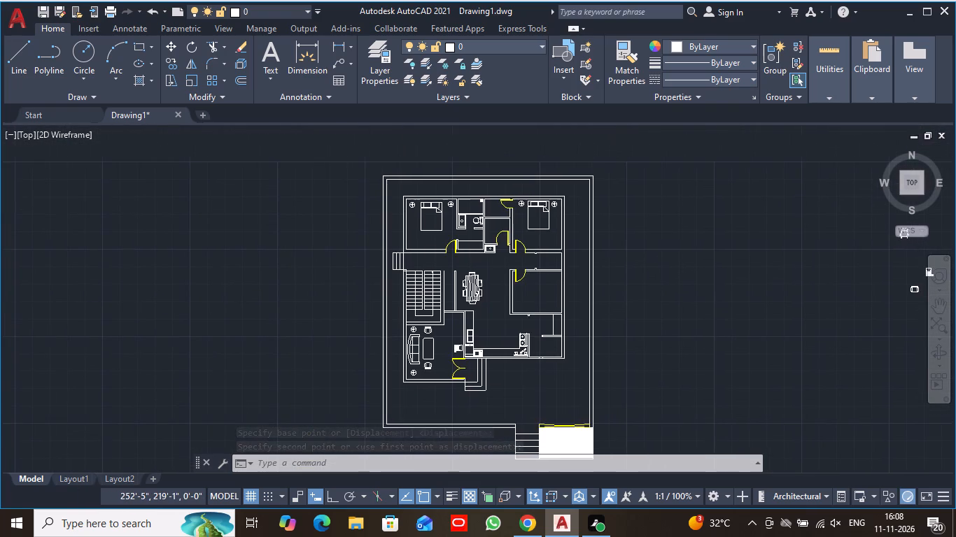
scroll(419, 261, up, 2)
middle_drag(458, 273, 458, 276)
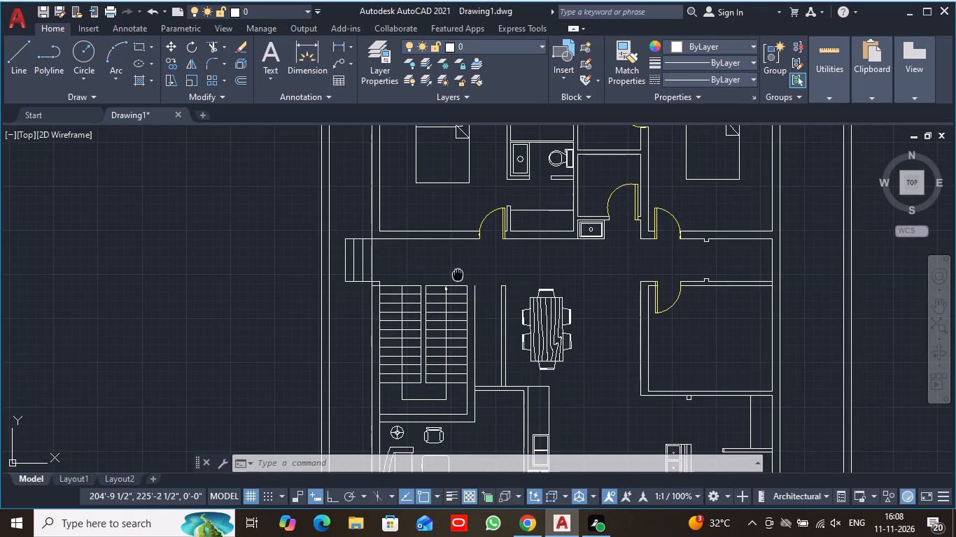
middle_drag(458, 276, 447, 306)
scroll(776, 268, down, 2)
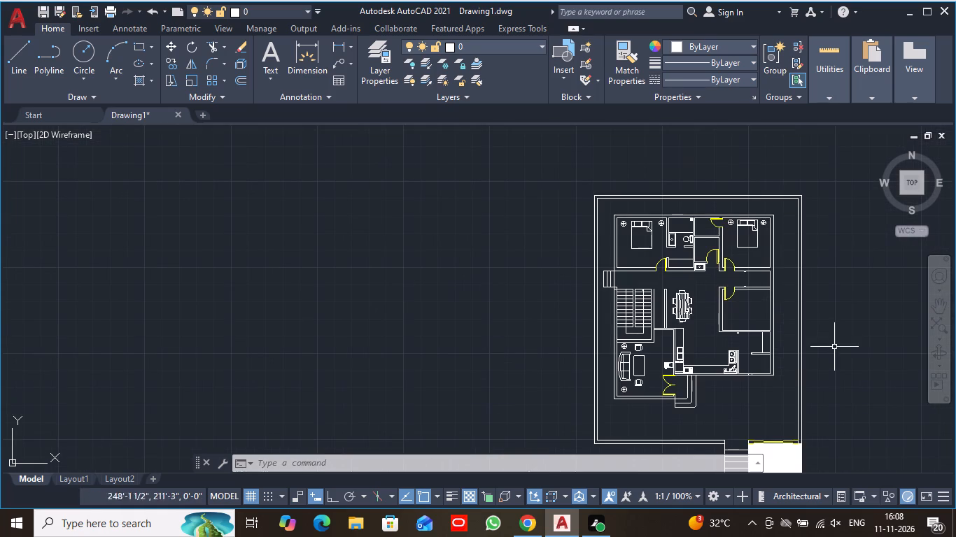
scroll(695, 406, up, 3)
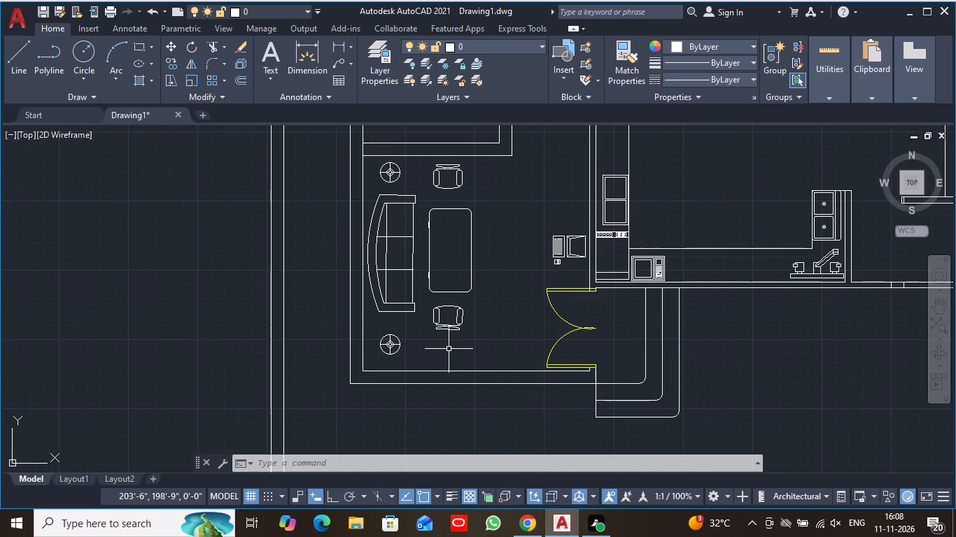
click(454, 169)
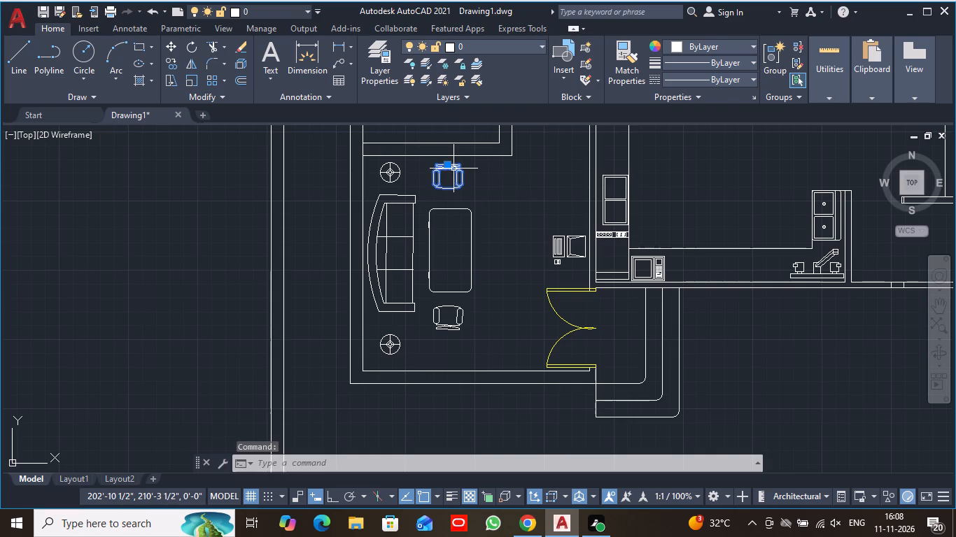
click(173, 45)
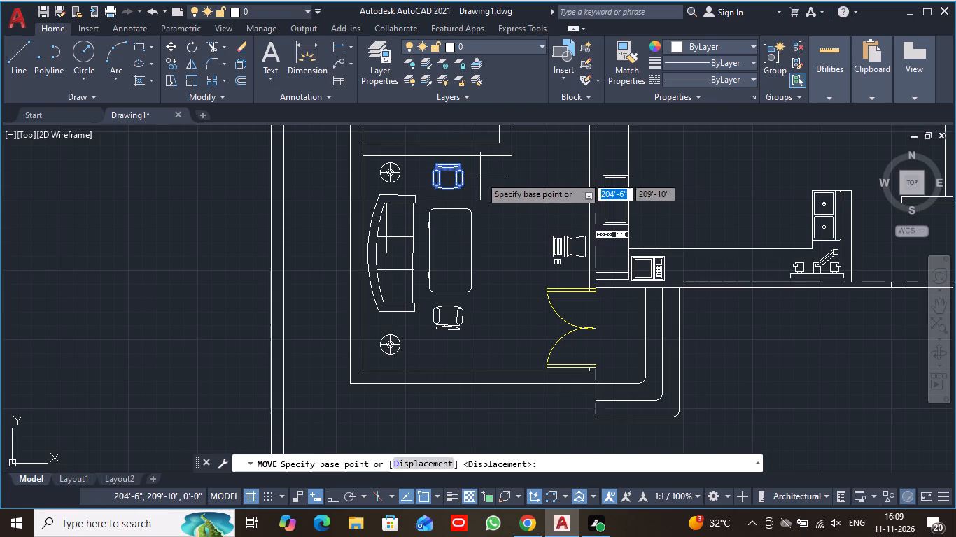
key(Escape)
Copy the southwest room's north chair to the northwest bedroom's southwest corner and to the northeast bedroom's southeast corner.
click(446, 166)
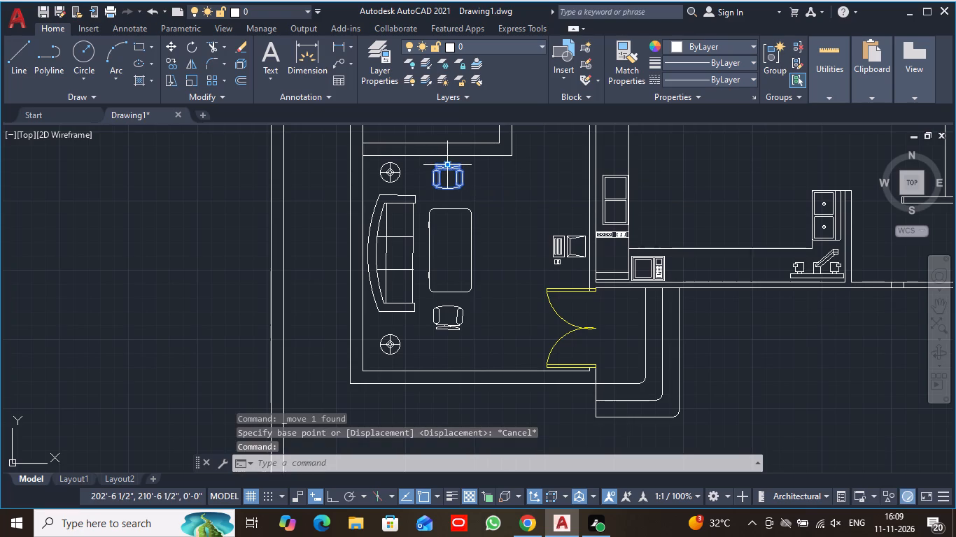
click(165, 61)
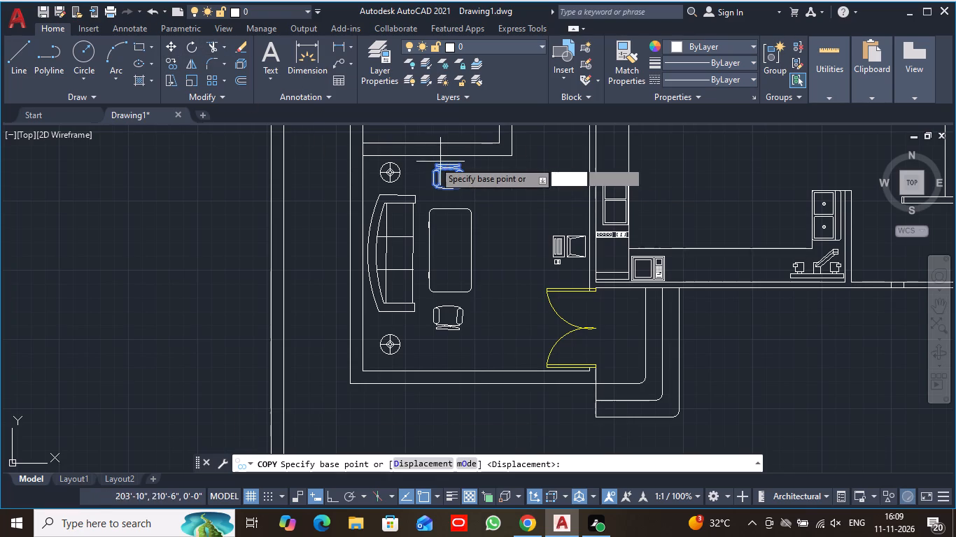
click(435, 166)
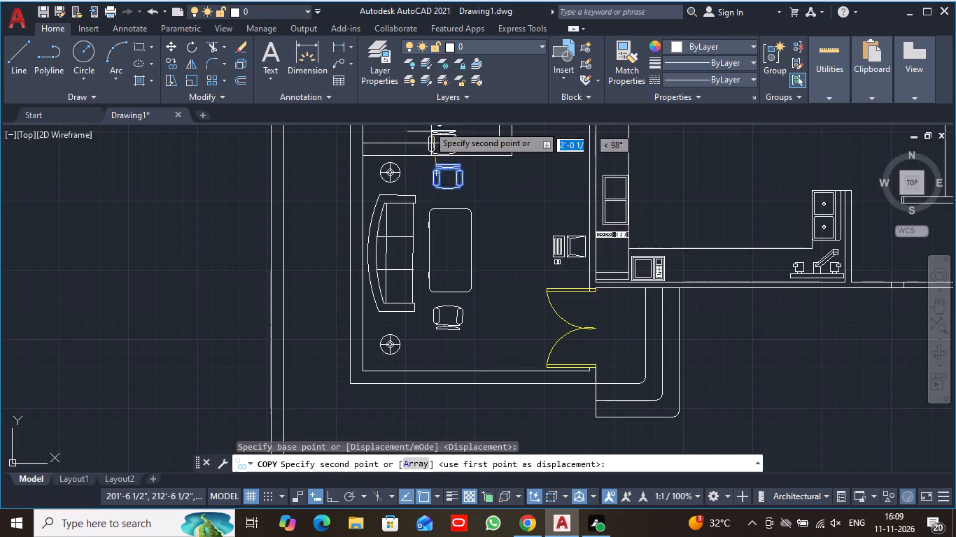
scroll(426, 130, down, 3)
middle_drag(431, 139, 426, 357)
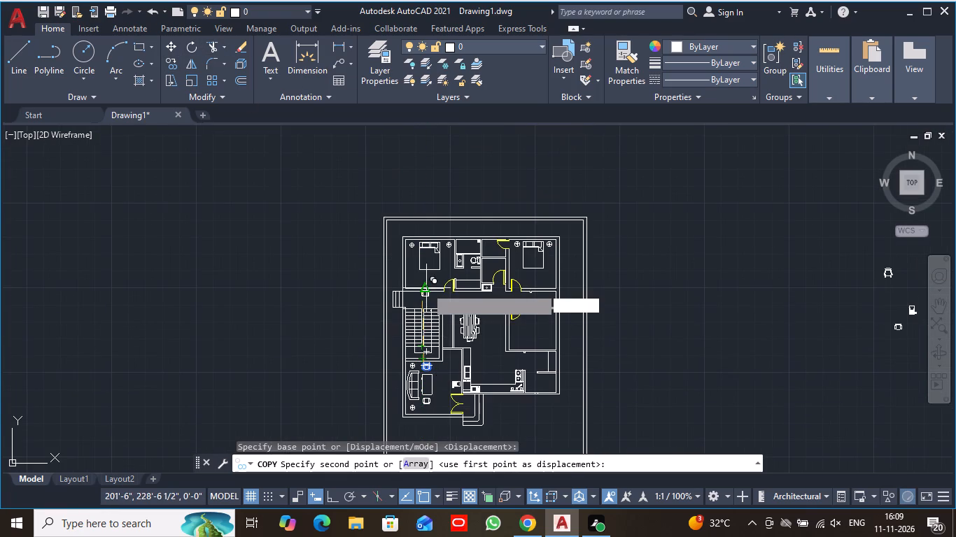
scroll(410, 279, up, 3)
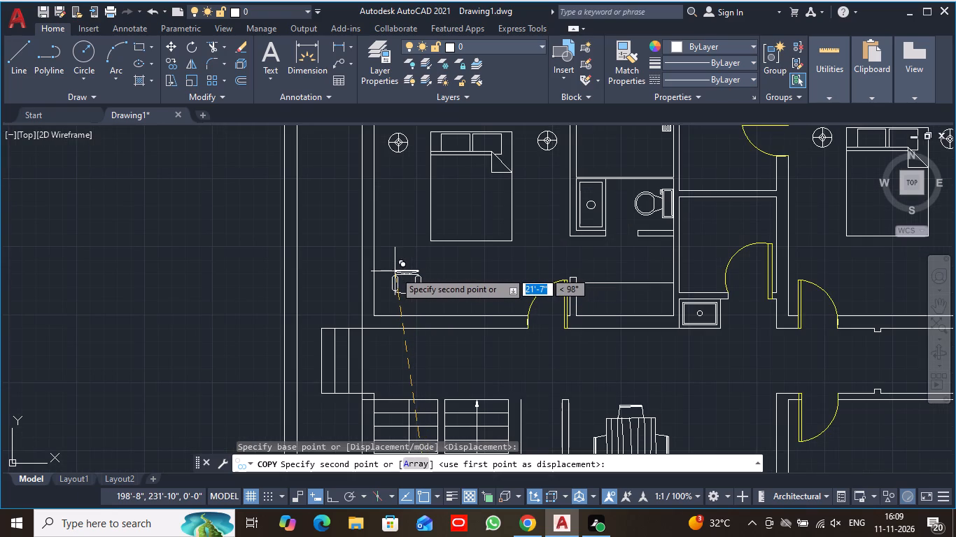
click(395, 271)
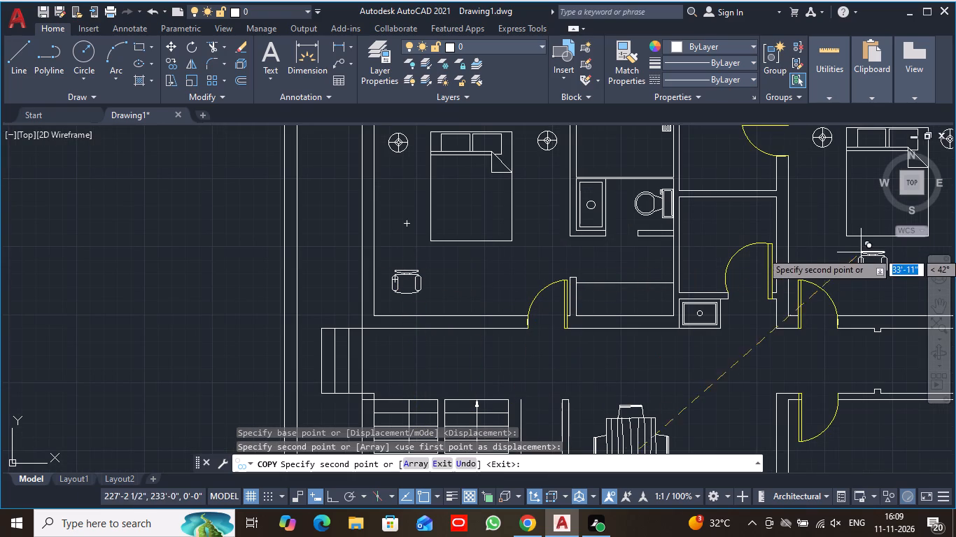
middle_drag(884, 249, 564, 224)
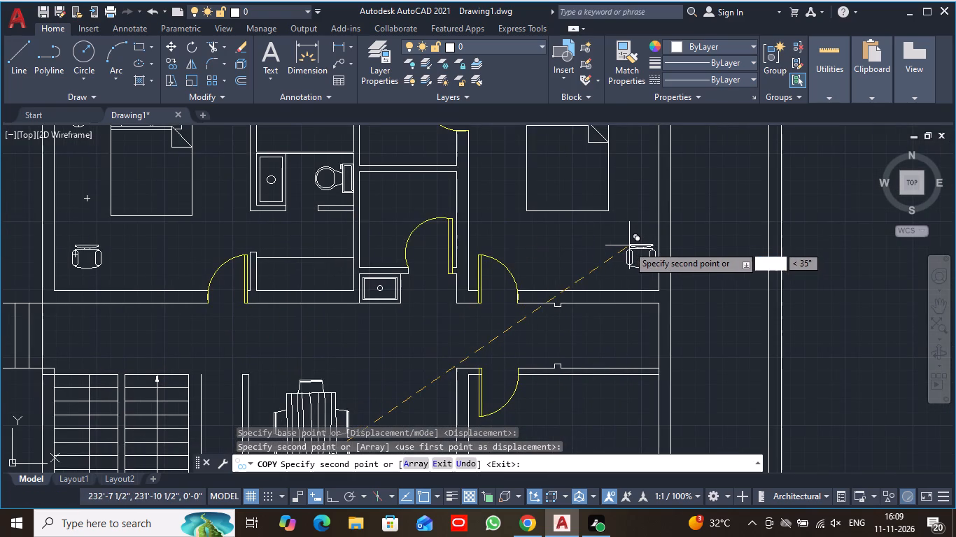
click(619, 243)
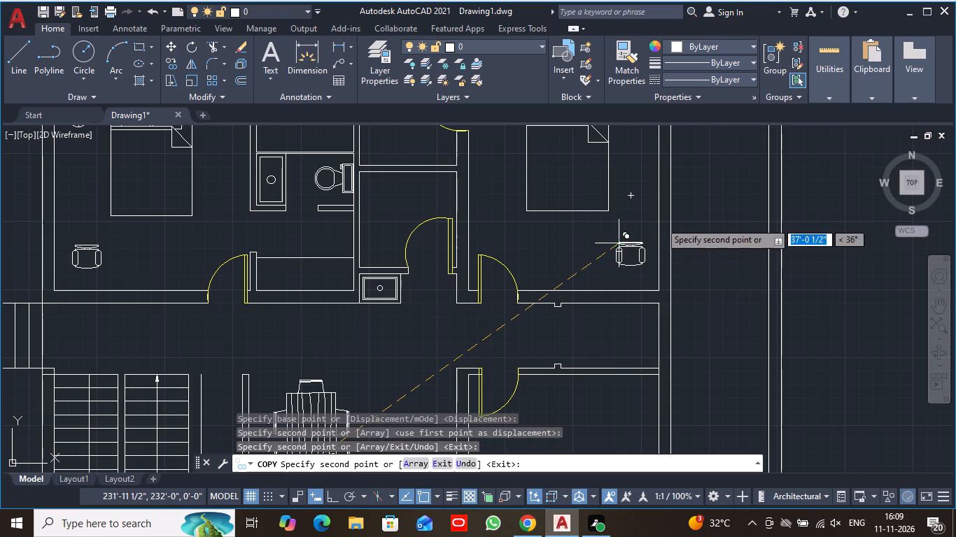
key(Escape)
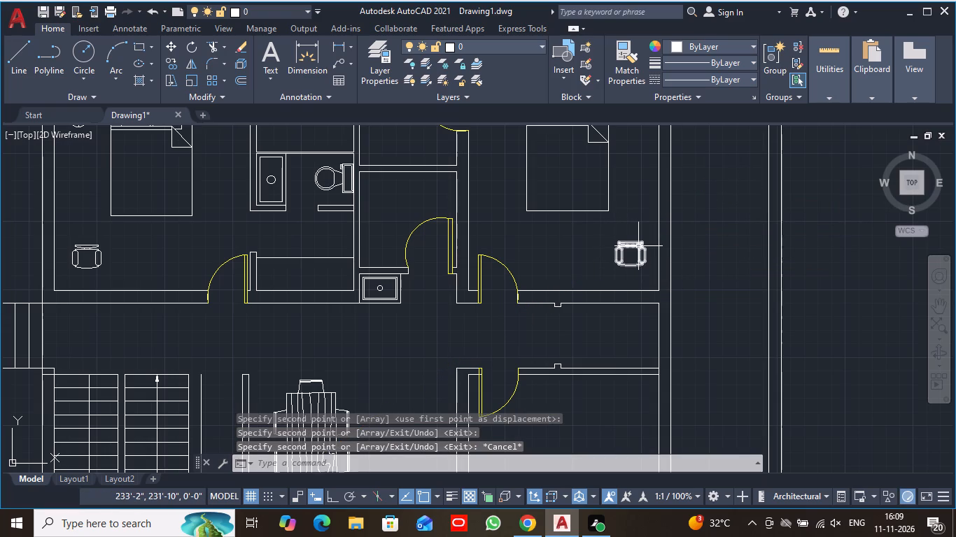
Rotate the northeast bedroom's chair to 270° with Ortho on, so its back faces the east wall.
click(638, 246)
click(195, 47)
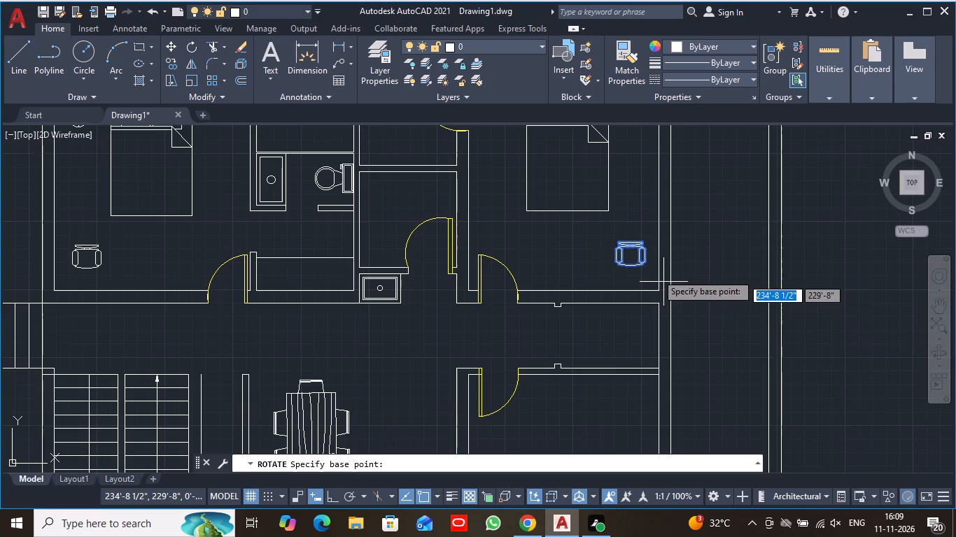
click(617, 243)
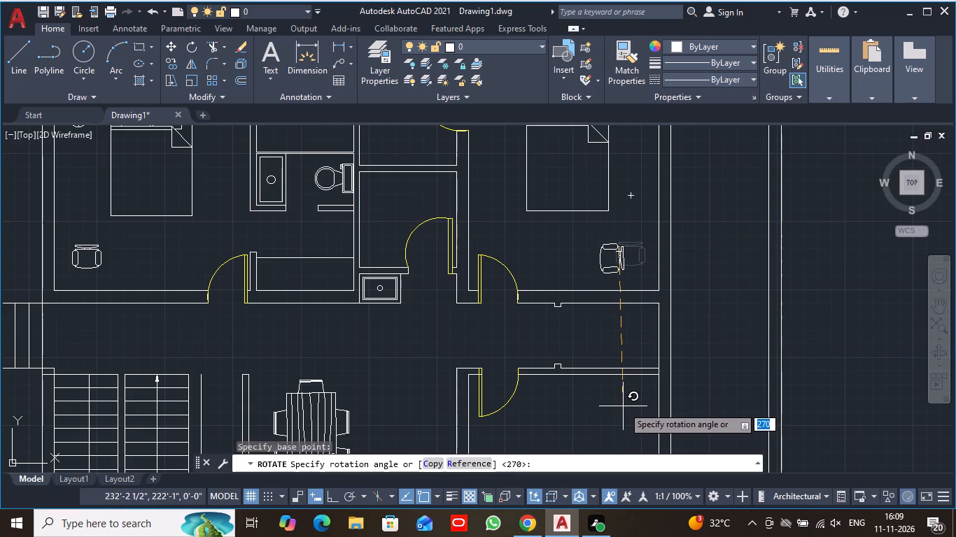
click(328, 495)
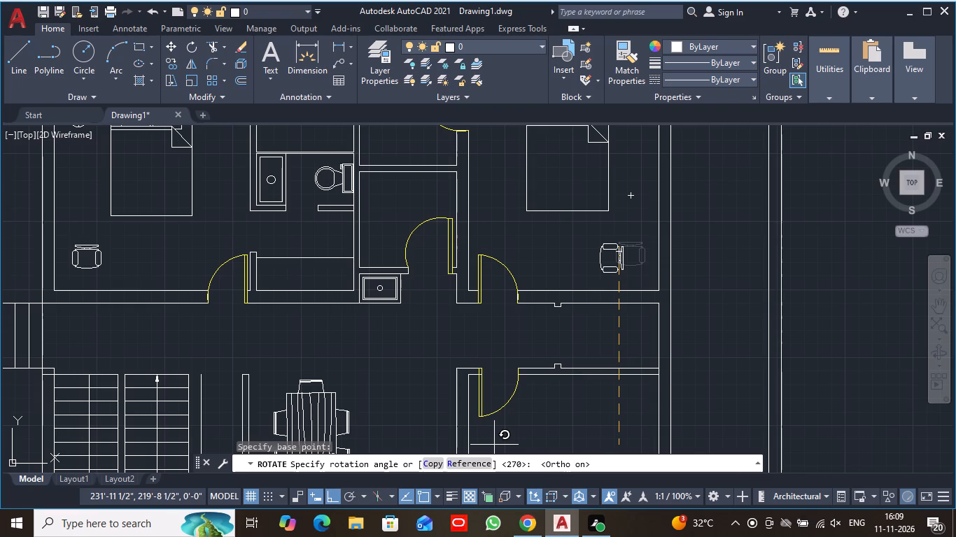
click(584, 443)
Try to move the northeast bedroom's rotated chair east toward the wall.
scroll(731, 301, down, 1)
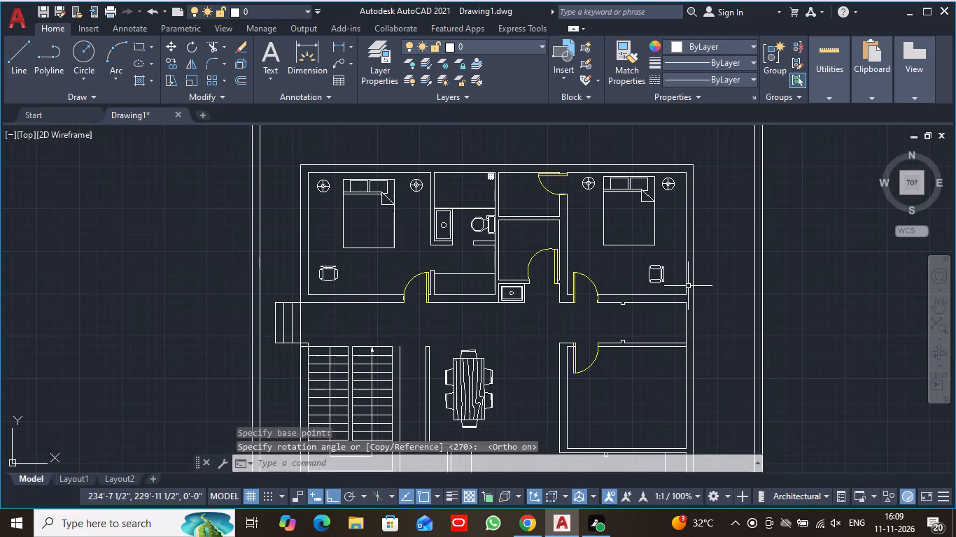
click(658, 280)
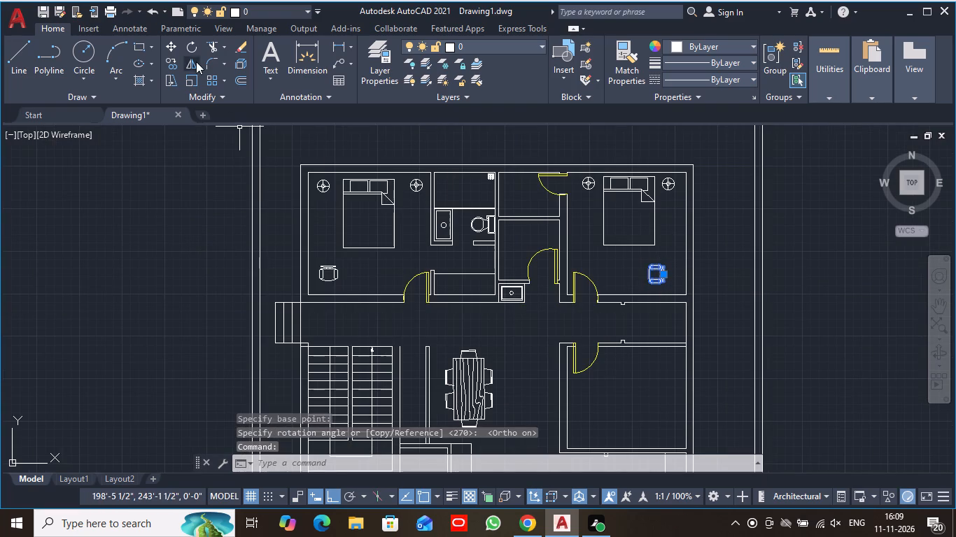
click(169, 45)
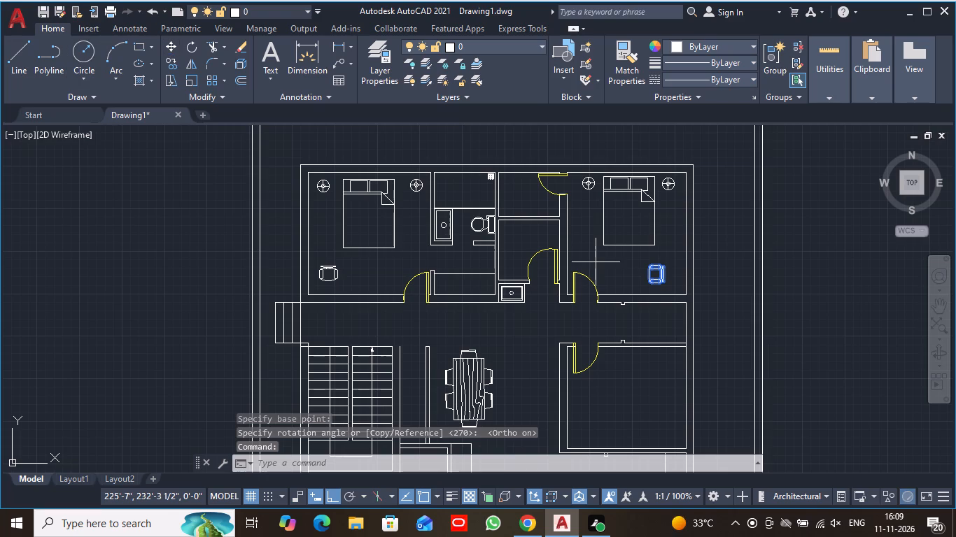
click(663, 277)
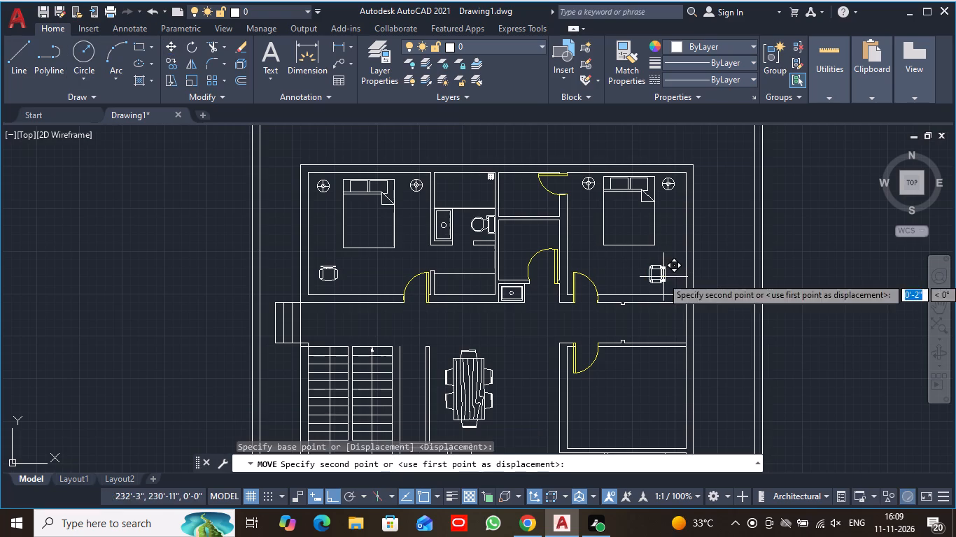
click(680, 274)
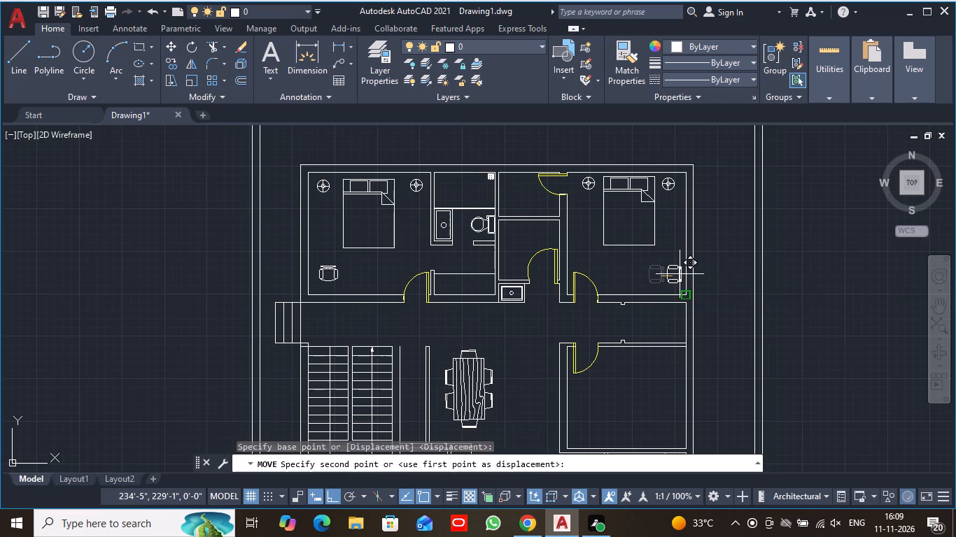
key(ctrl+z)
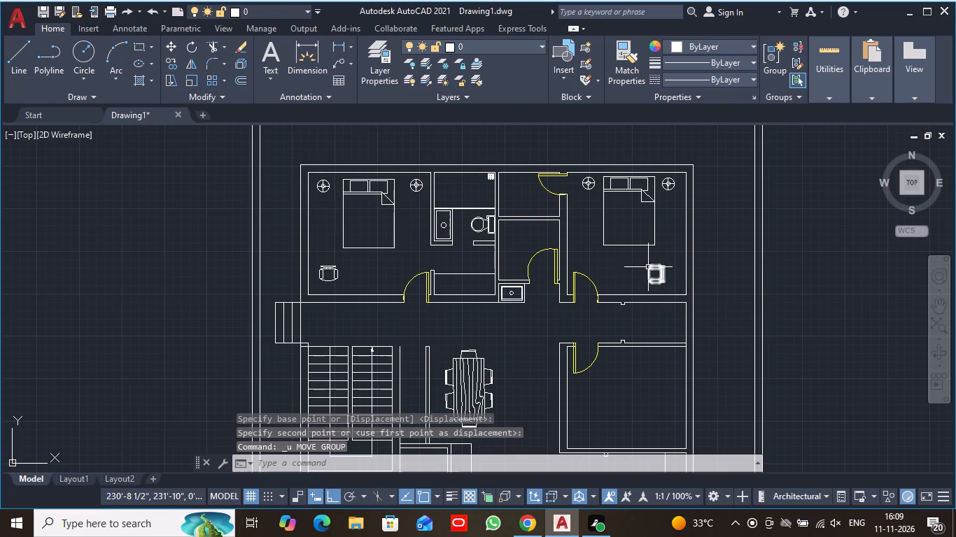
Move the northeast bedroom's rotated chair about 1'-10" straight east, leaving its back just short of the east wall.
click(648, 267)
click(166, 48)
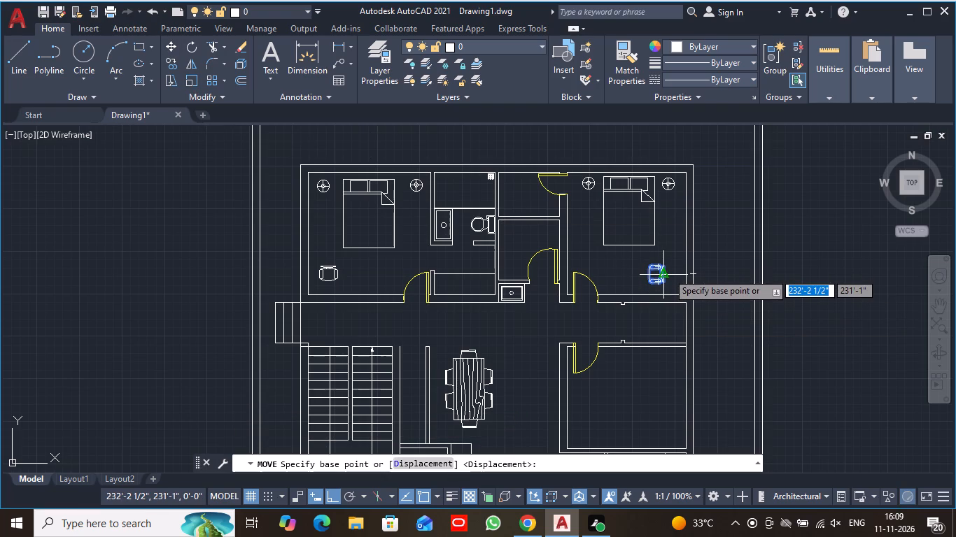
click(668, 273)
scroll(679, 271, up, 3)
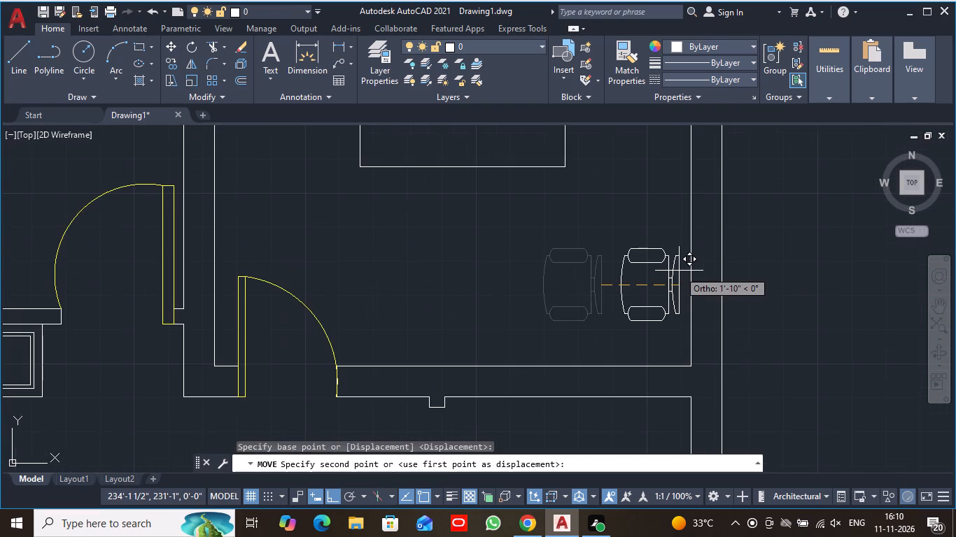
click(679, 271)
Examine the whole plan, then the northern bedrooms and the unfurnished east room, for remaining furniture placement.
scroll(691, 276, down, 2)
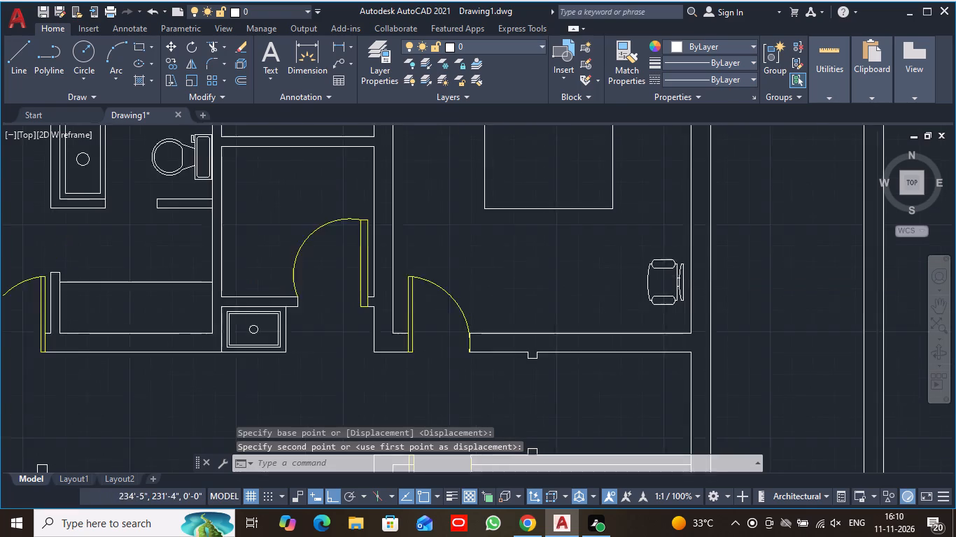
scroll(691, 276, down, 4)
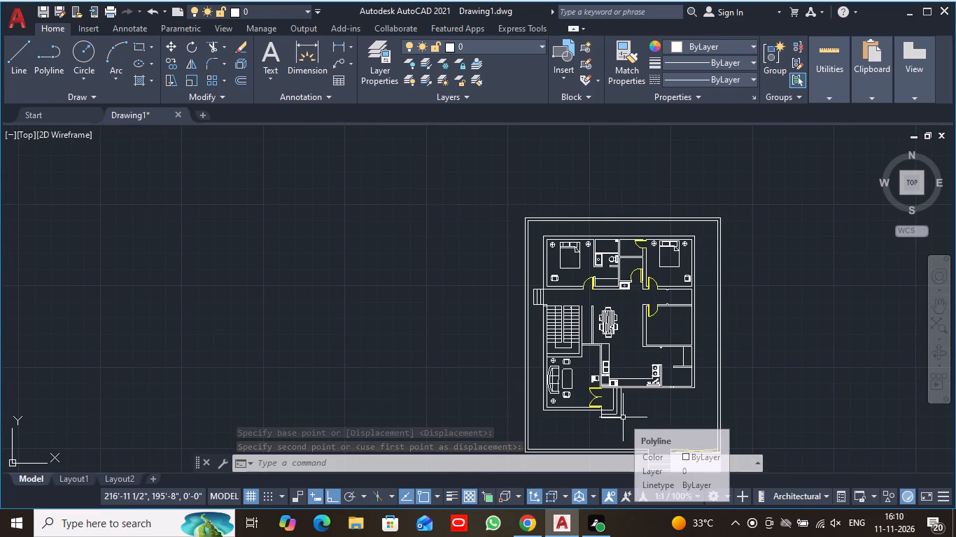
scroll(623, 417, up, 2)
scroll(792, 287, down, 1)
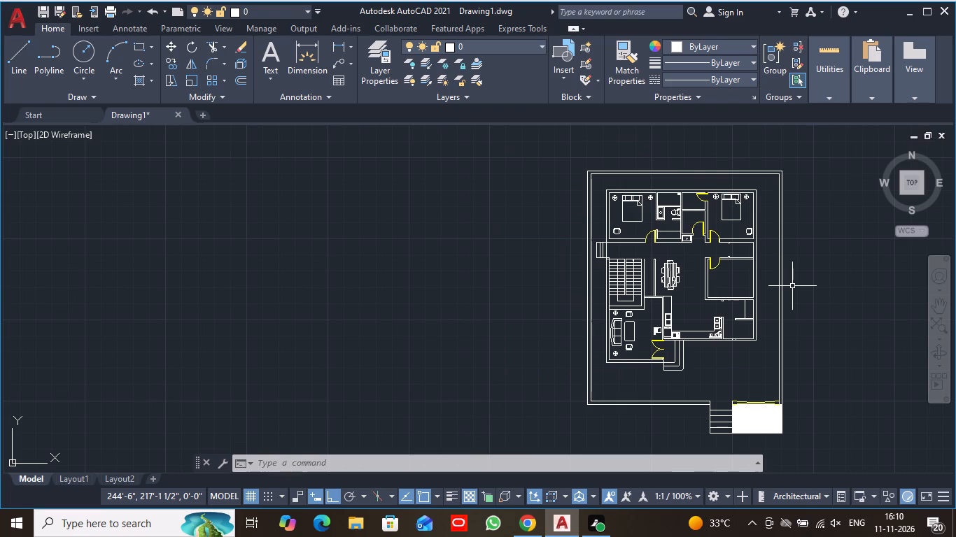
scroll(792, 286, up, 2)
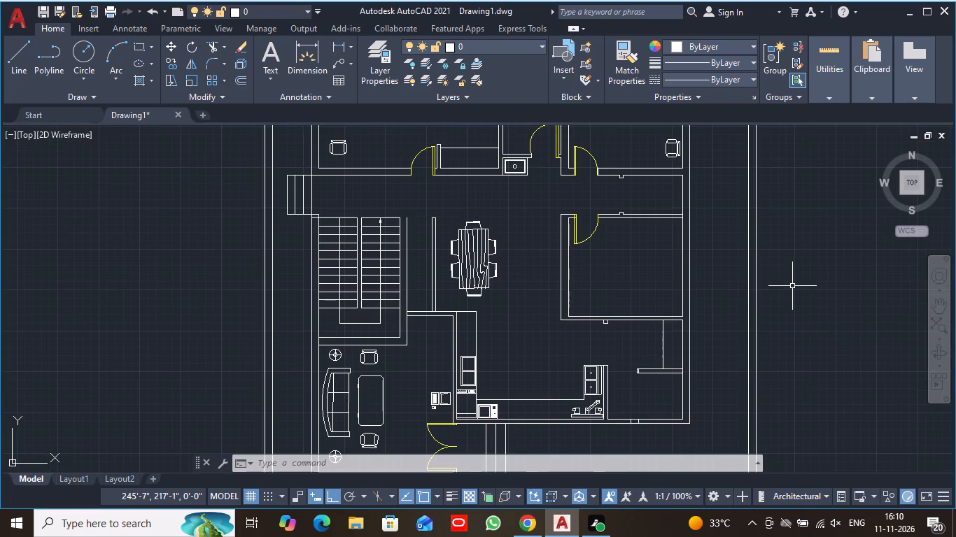
middle_drag(738, 248, 686, 303)
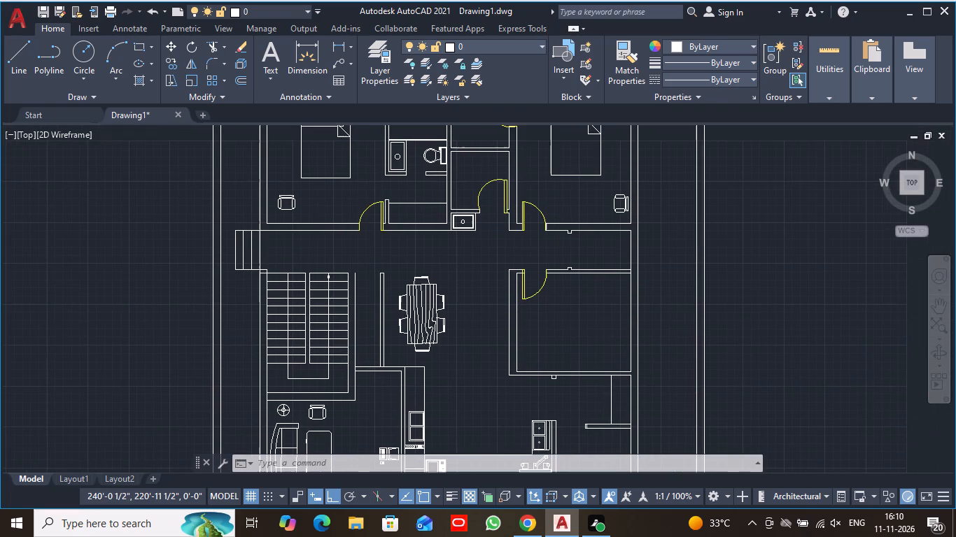
middle_drag(686, 303, 666, 294)
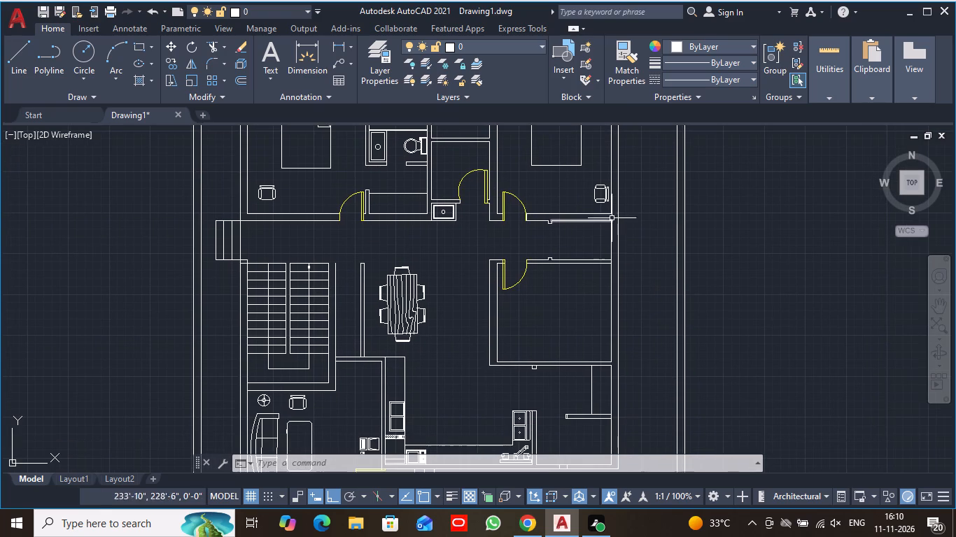
middle_drag(641, 220, 635, 269)
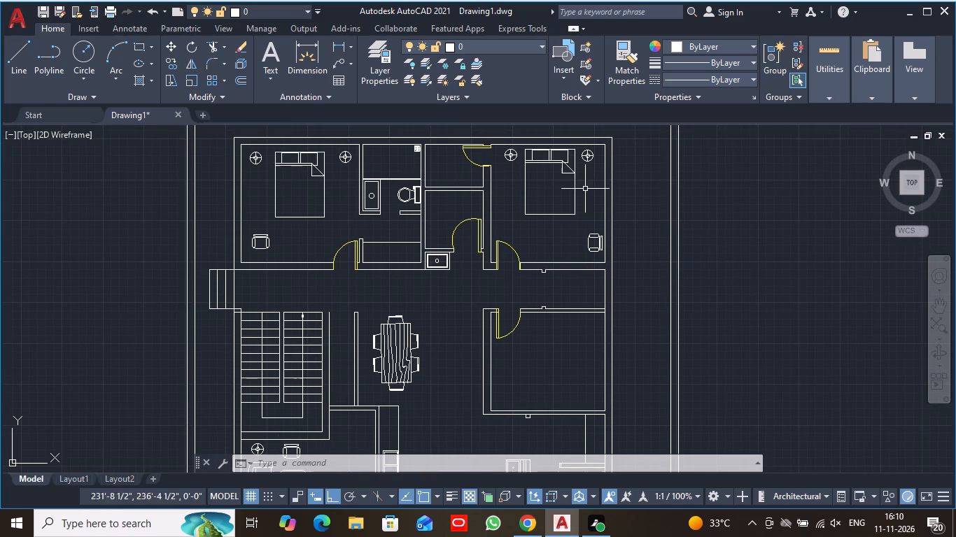
Copy the northeast bedroom's bed about 20'-1" straight east, placing the duplicate outside the plot boundary.
click(574, 191)
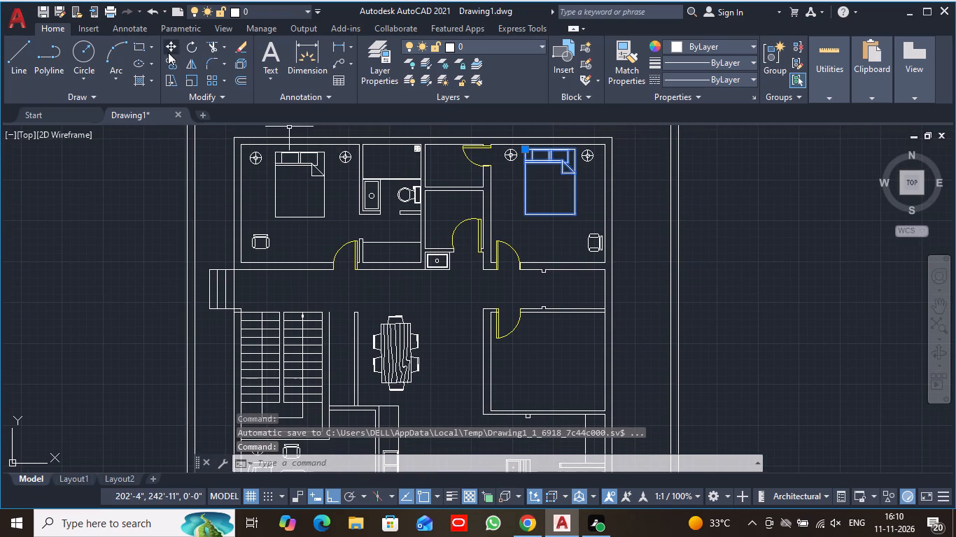
click(167, 61)
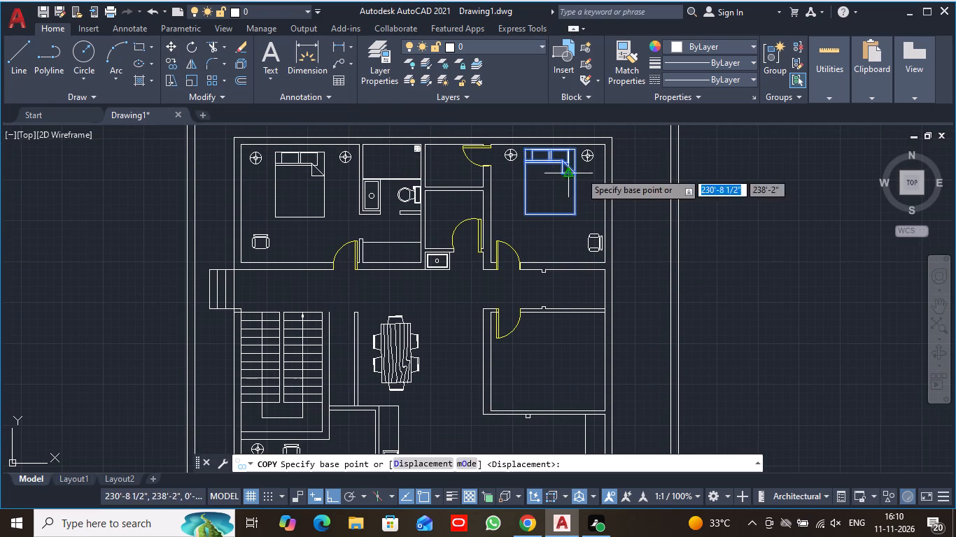
click(547, 149)
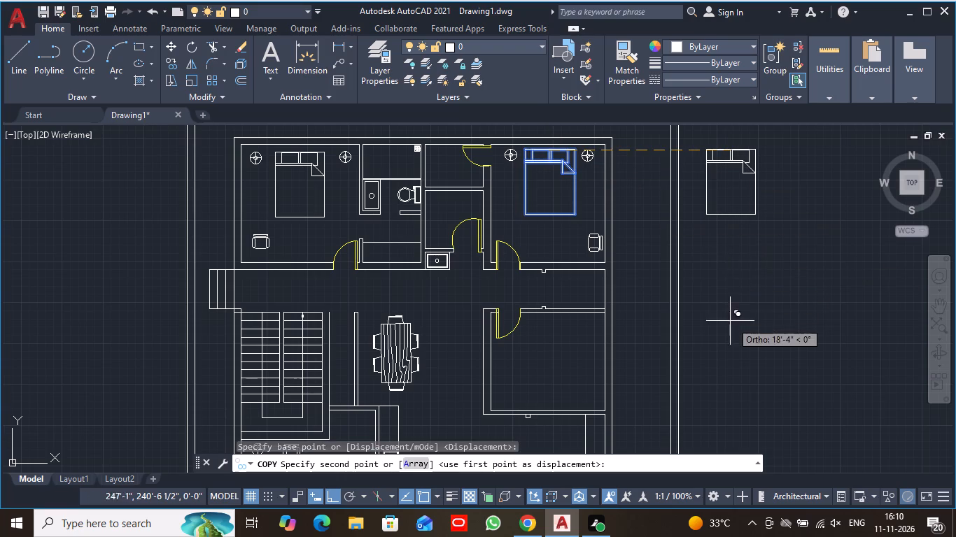
click(747, 328)
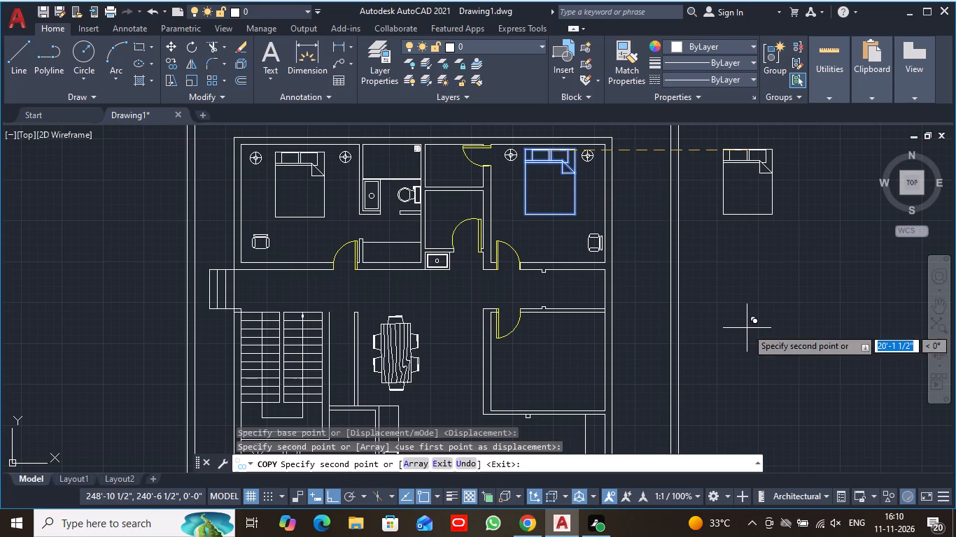
key(Escape)
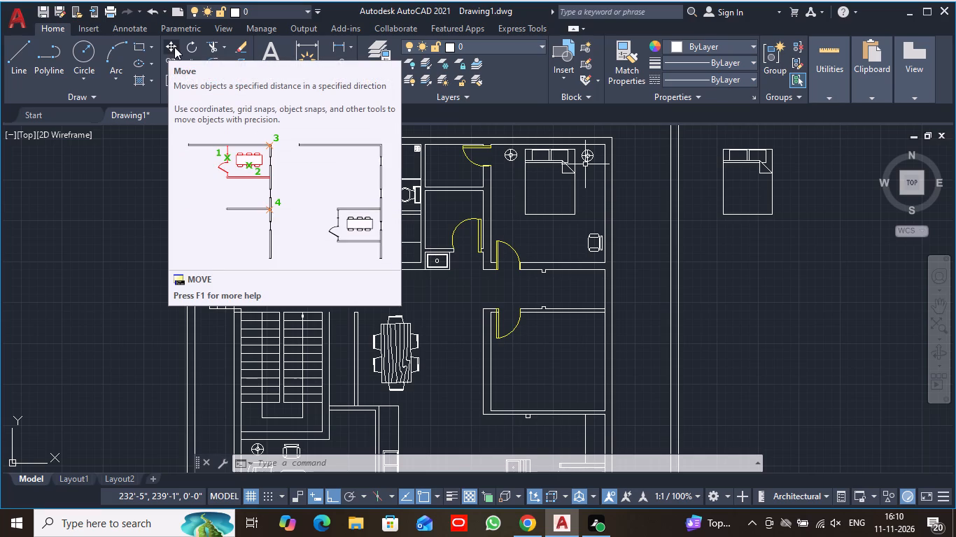
Rotate the copied bed outside the boundary by 180° about its northeast corner, so its pillows face south.
click(192, 48)
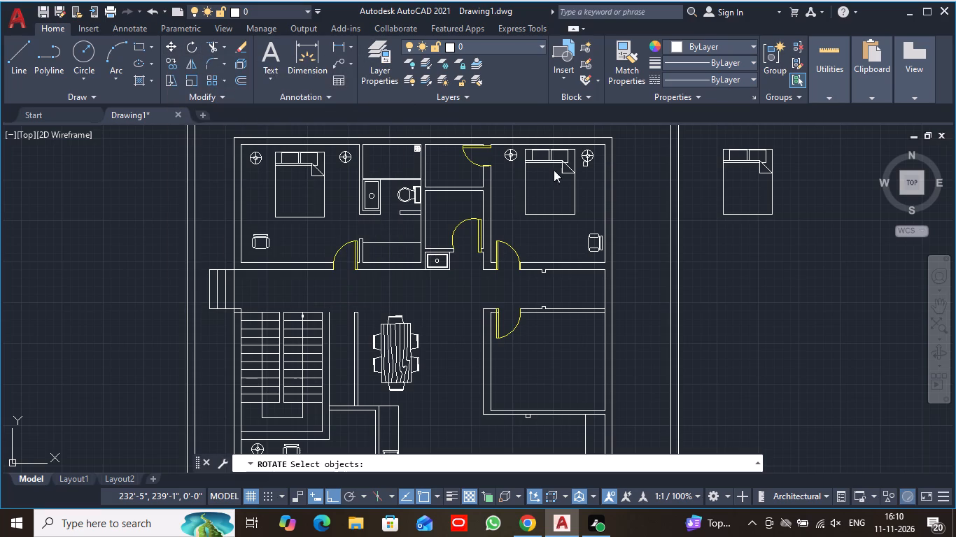
click(750, 215)
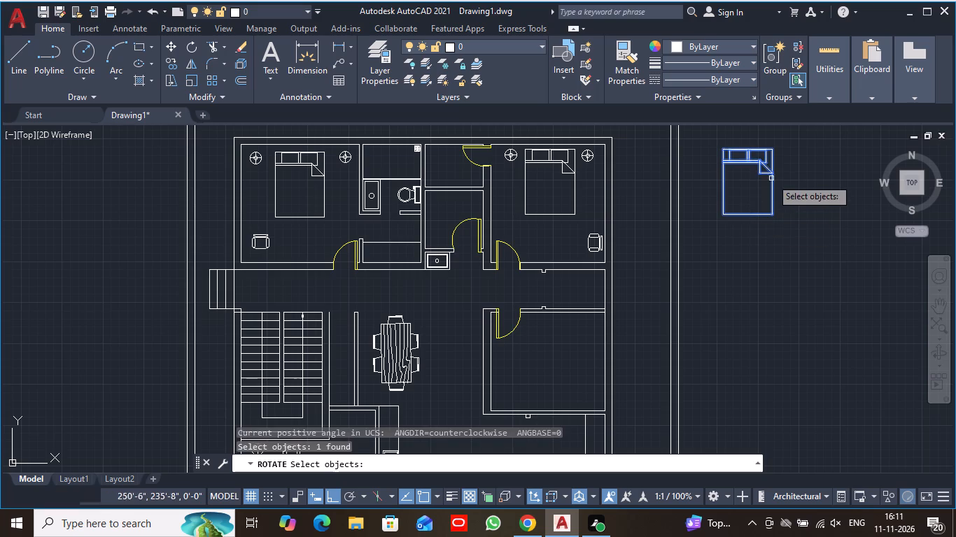
key(space)
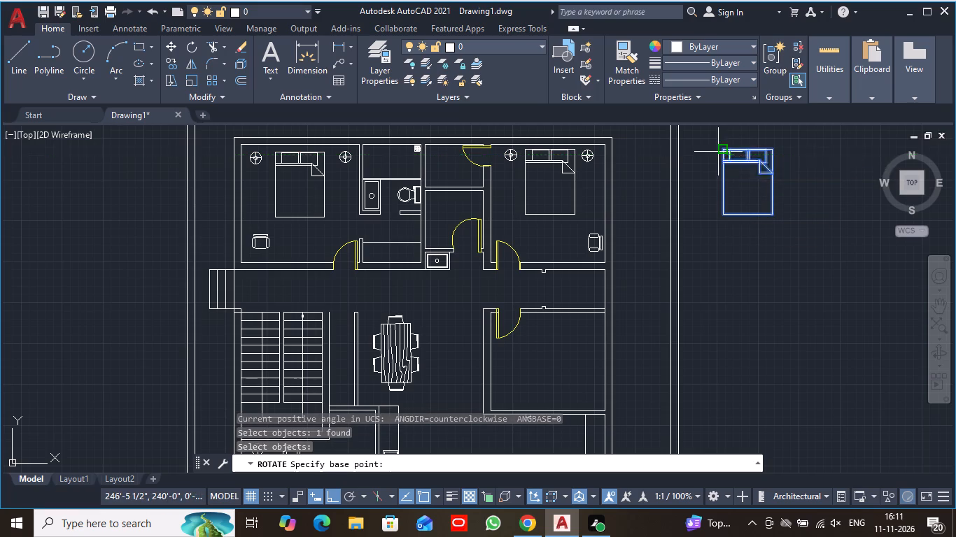
click(773, 148)
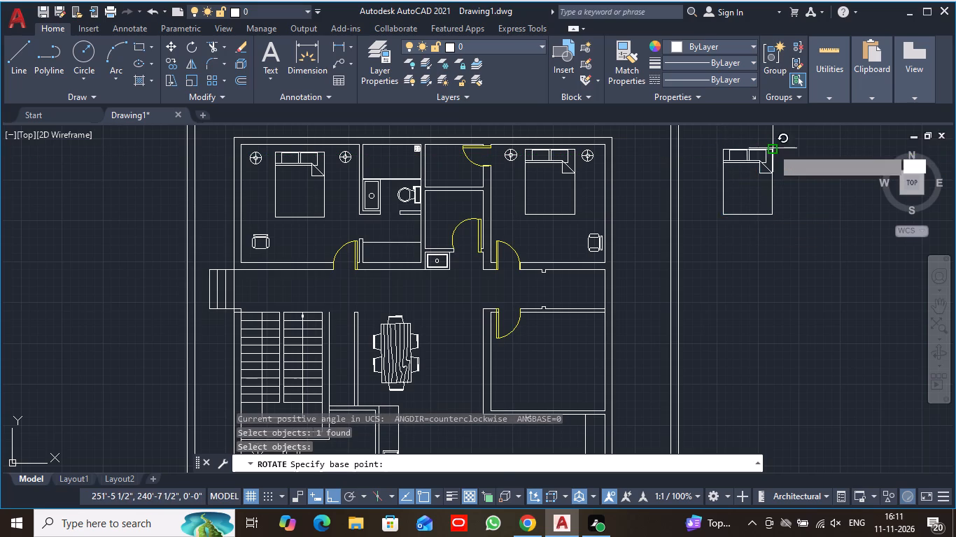
click(626, 220)
With Ortho off, move the rotated bed into the unfurnished east room, with its headboard at the south wall.
scroll(760, 211, down, 1)
middle_drag(760, 211, 757, 229)
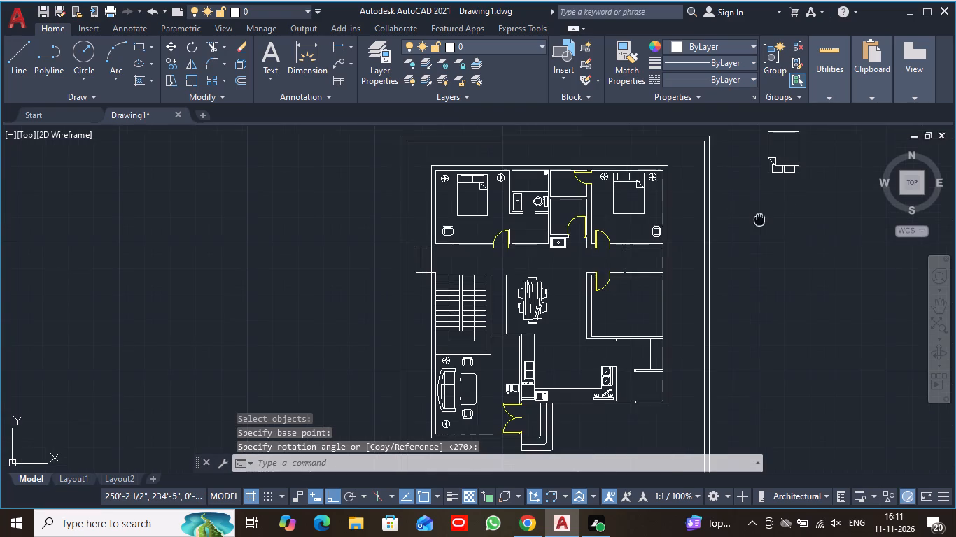
middle_drag(757, 229, 748, 253)
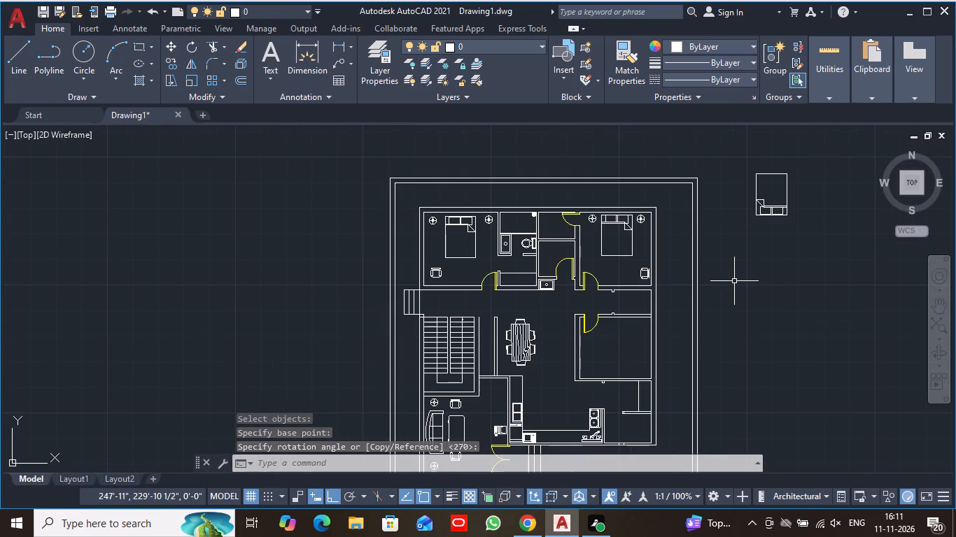
click(332, 493)
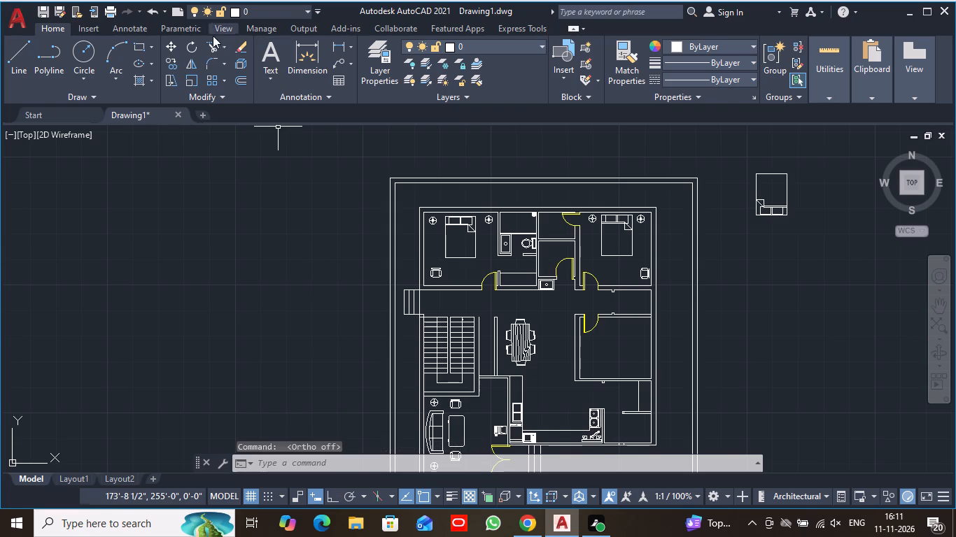
click(167, 44)
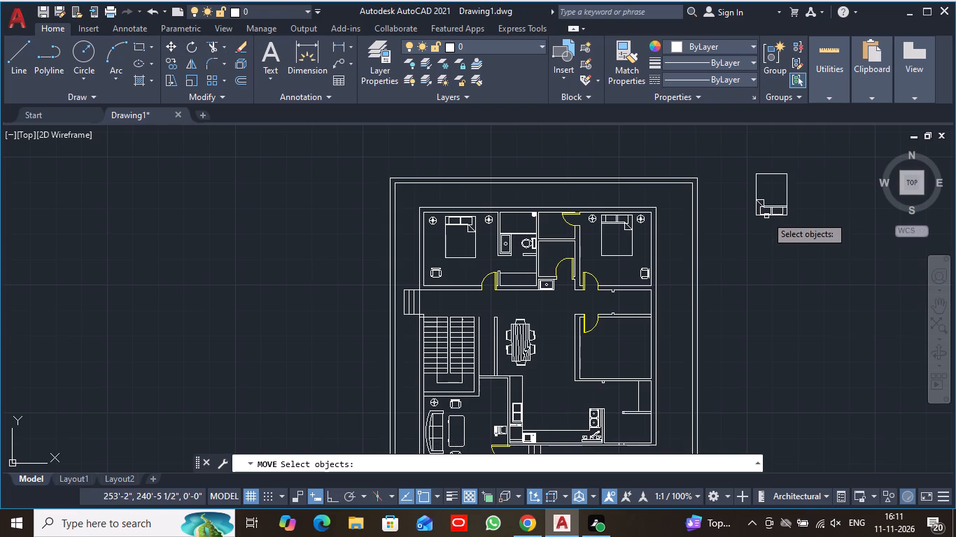
click(766, 214)
key(space)
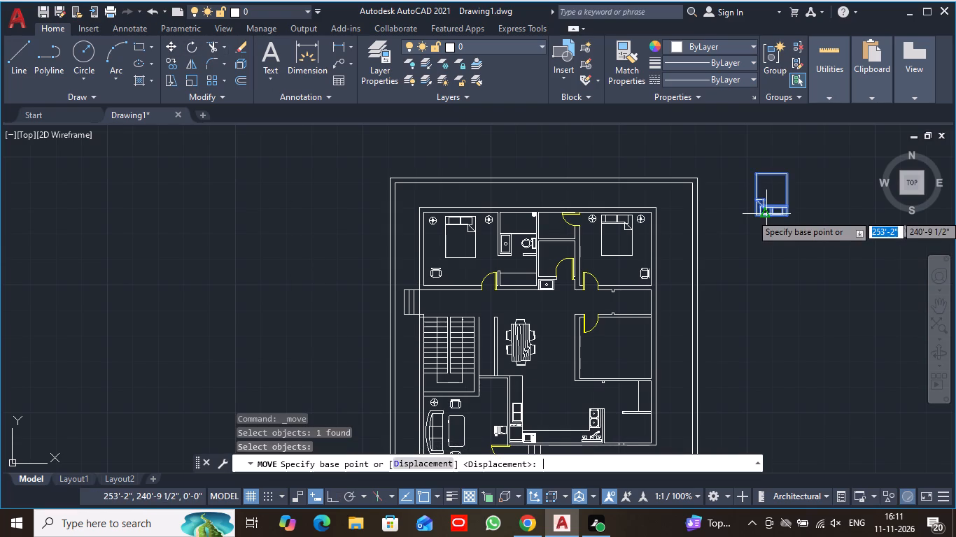
click(754, 216)
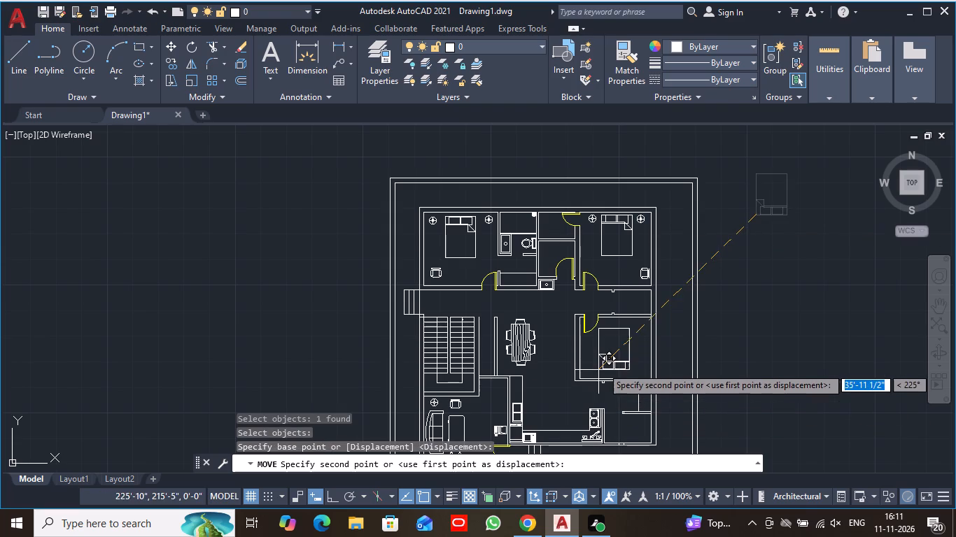
scroll(606, 375, up, 2)
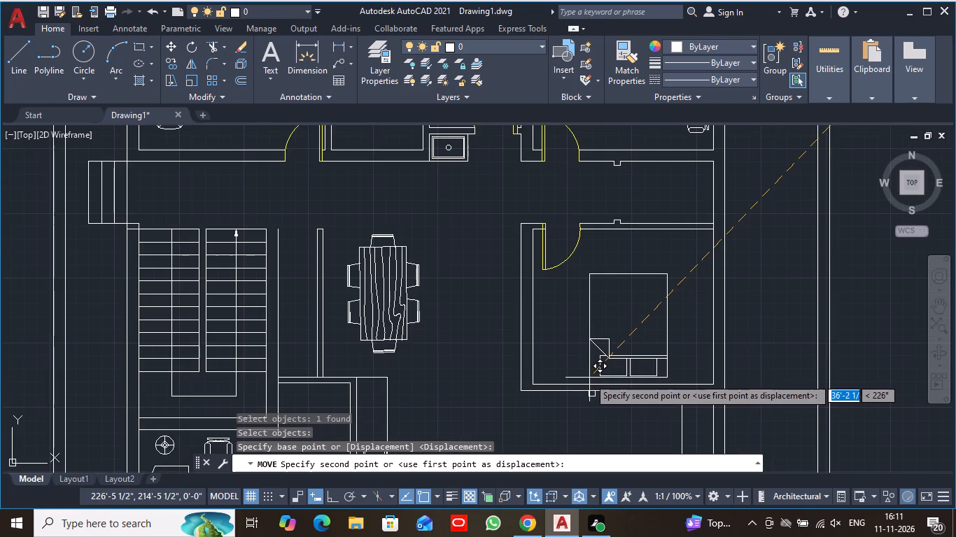
click(586, 379)
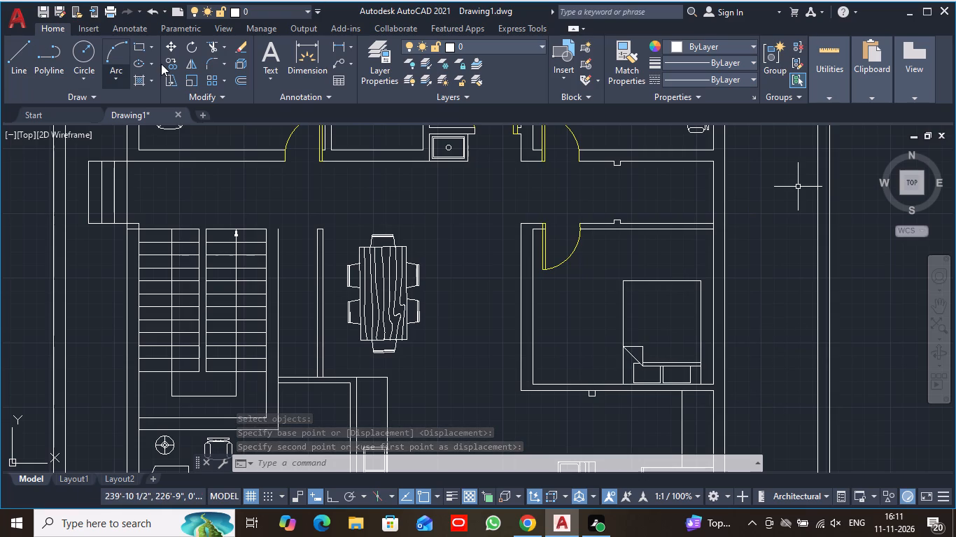
Shift the east room's bed about 2'-6" west and slightly north, centring it between the side walls.
click(174, 48)
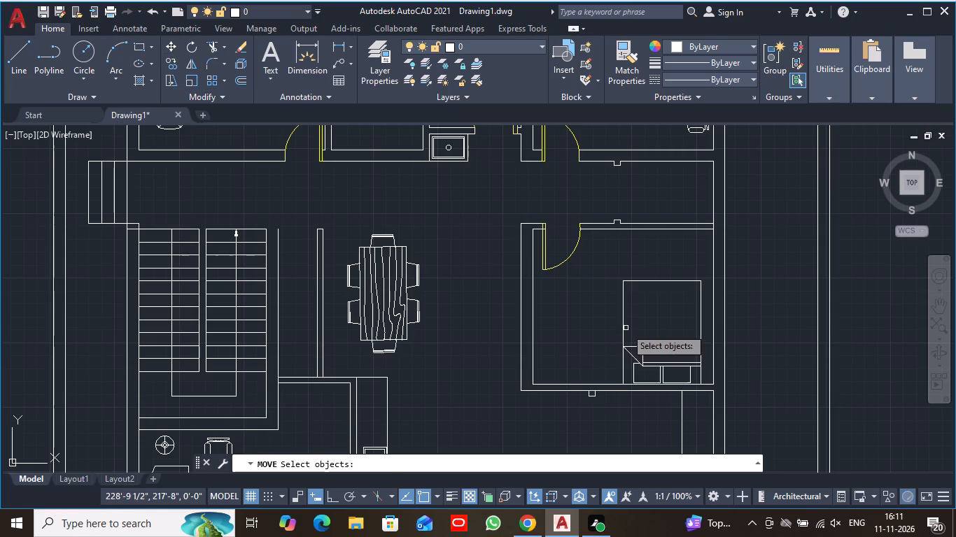
click(626, 328)
click(623, 328)
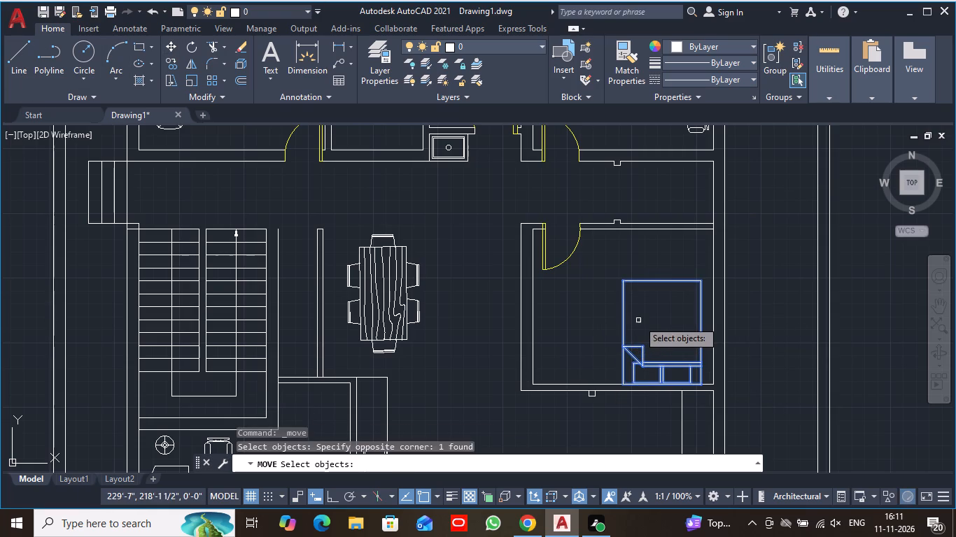
key(space)
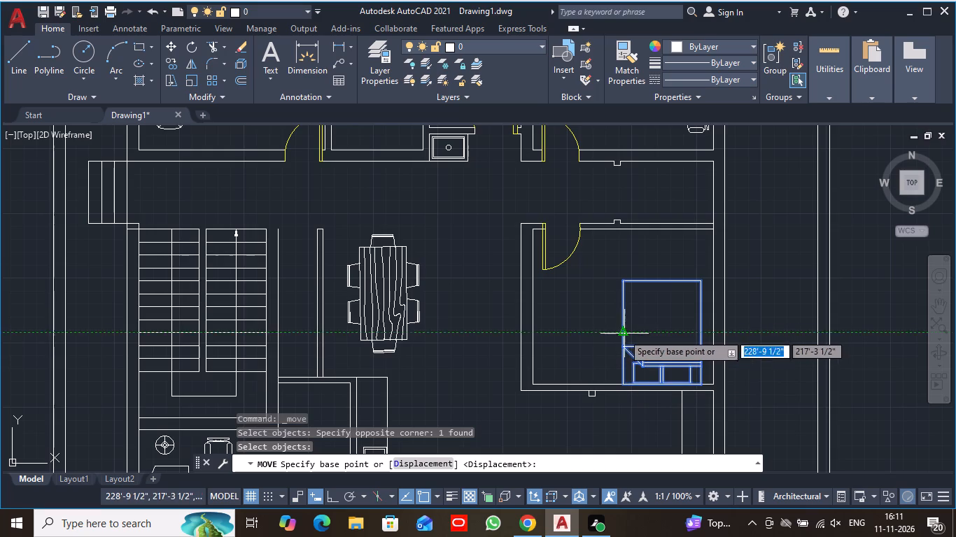
click(623, 334)
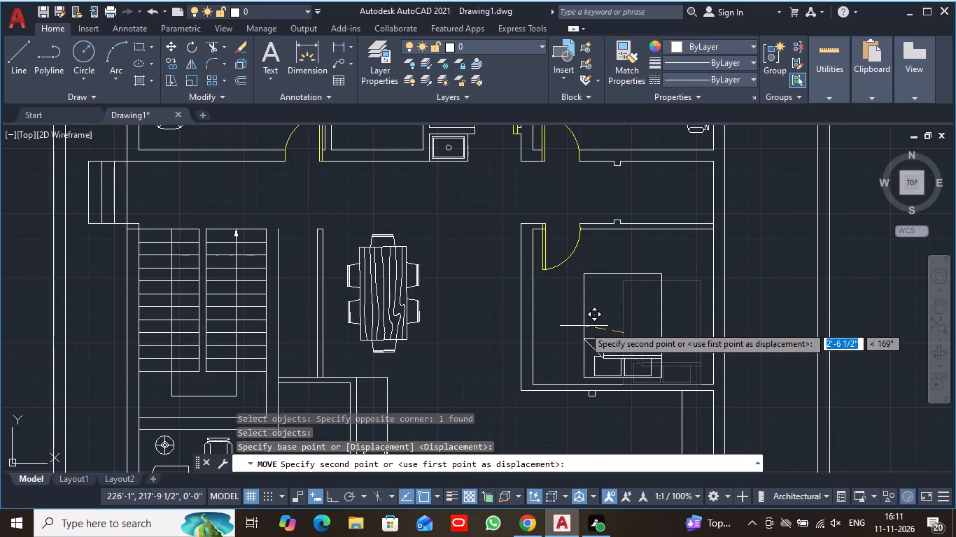
click(584, 327)
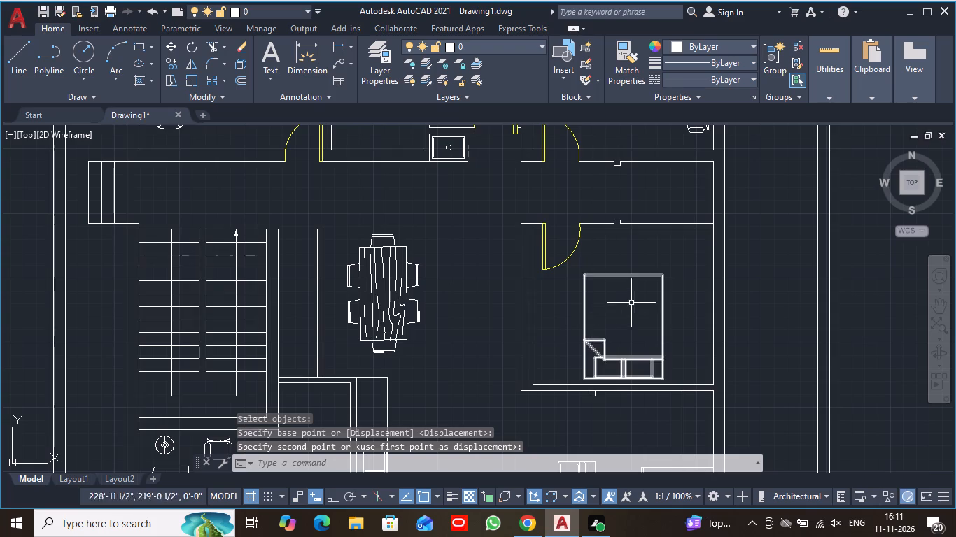
Copy the northeast bedroom's east lamp to both sides of the east room bed's headboard, level with each other.
scroll(565, 278, down, 1)
middle_drag(703, 185, 697, 216)
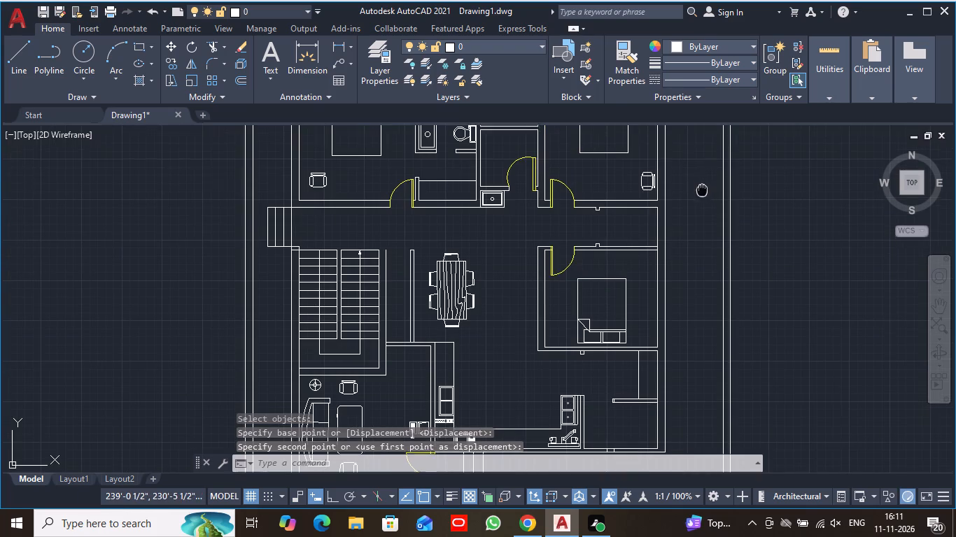
middle_drag(697, 216, 687, 245)
click(626, 155)
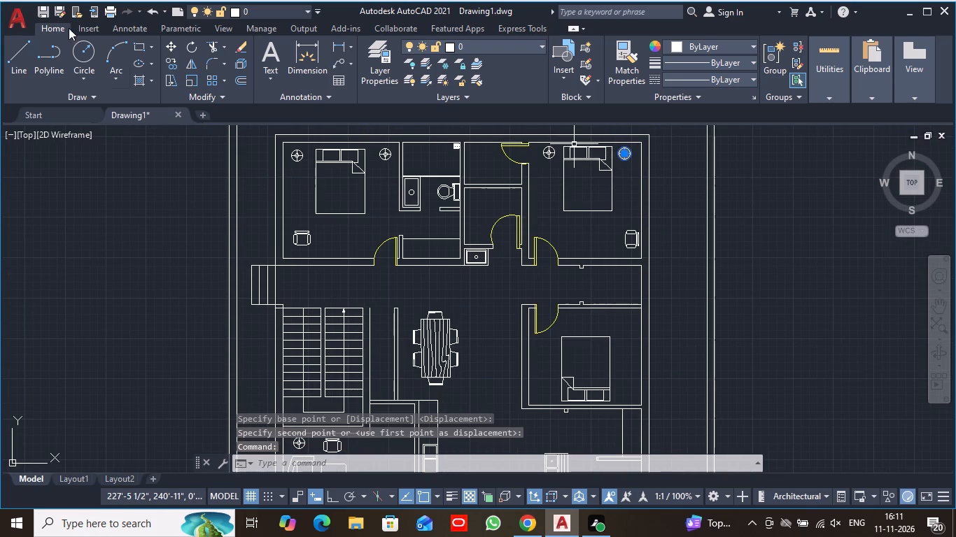
click(169, 64)
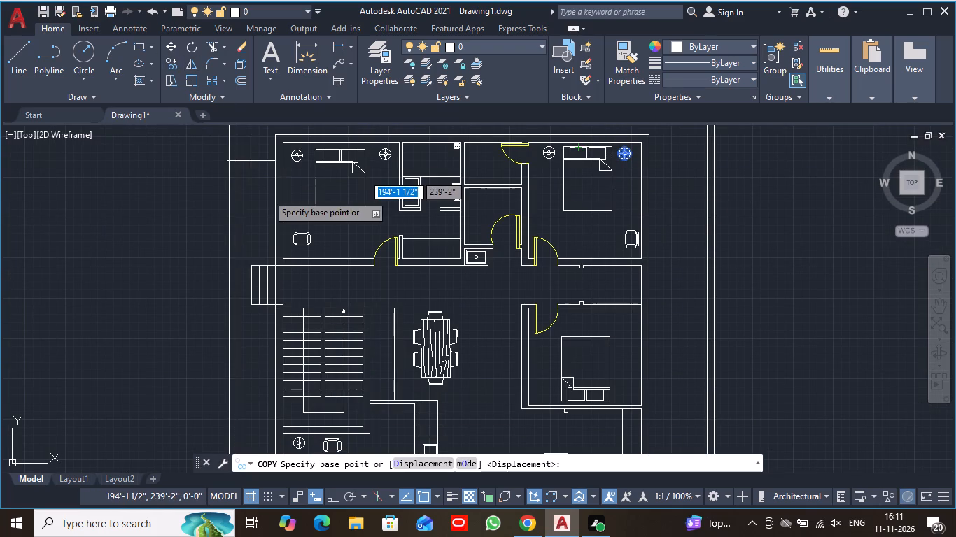
click(625, 152)
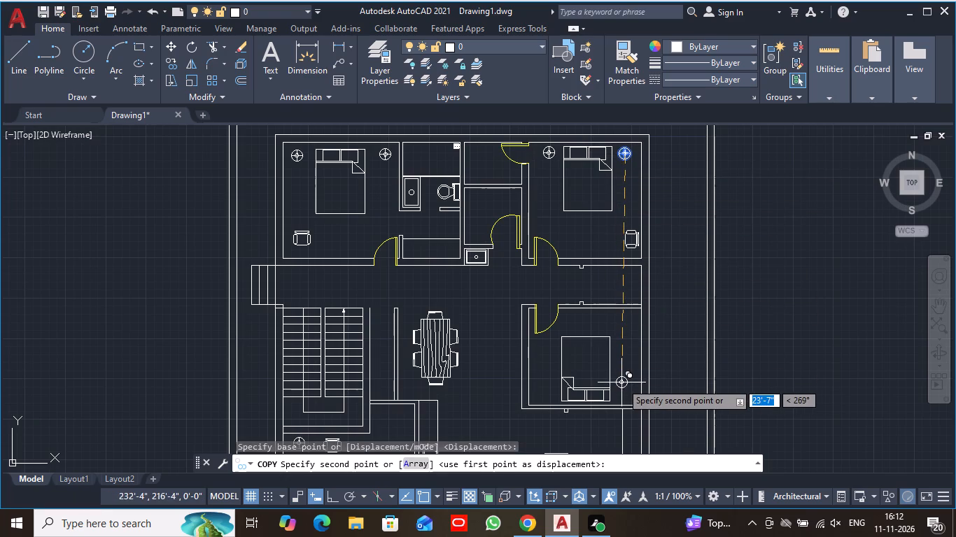
scroll(621, 382, up, 2)
middle_drag(621, 382, 617, 281)
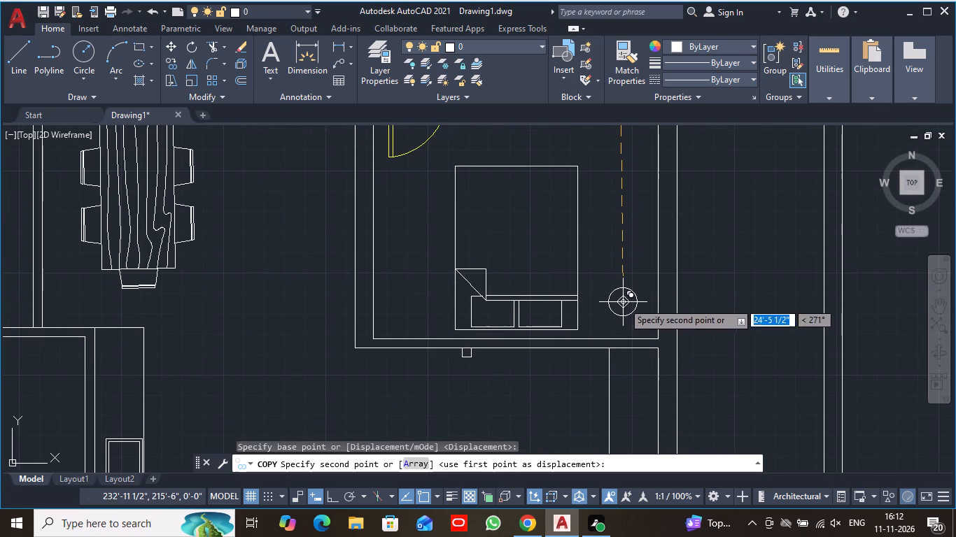
click(623, 302)
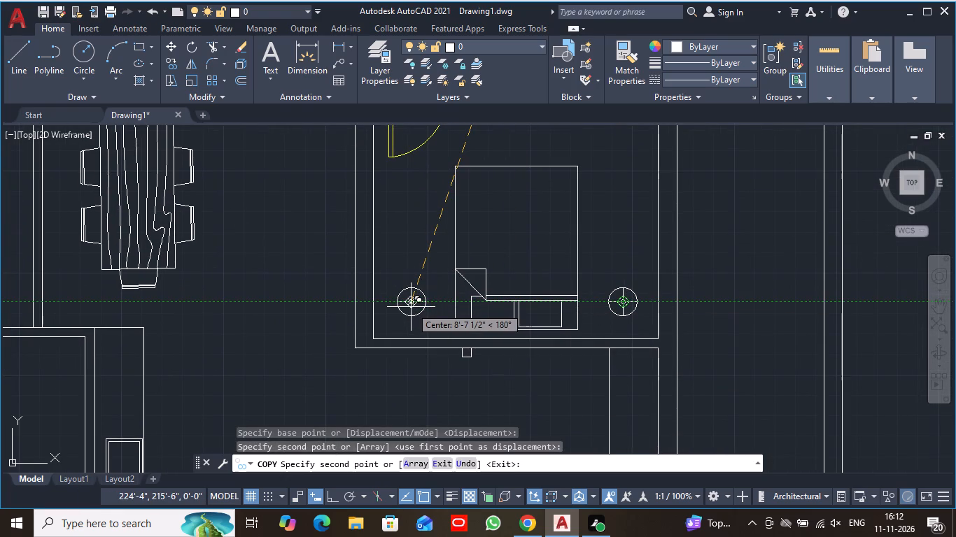
click(411, 307)
key(Escape)
Examine the whole plan out to the plot boundary and entrance steps for remaining work.
scroll(547, 220, down, 2)
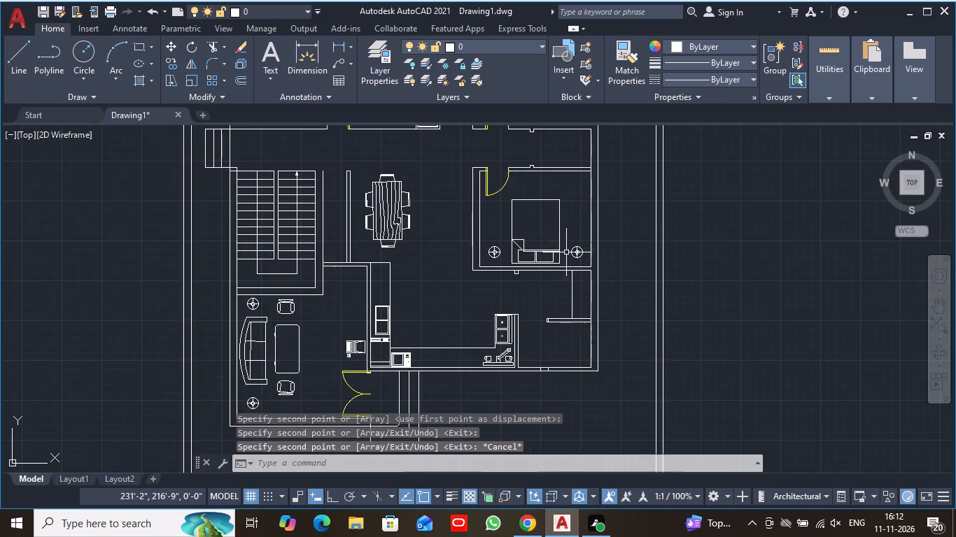
scroll(568, 257, down, 2)
scroll(587, 309, up, 1)
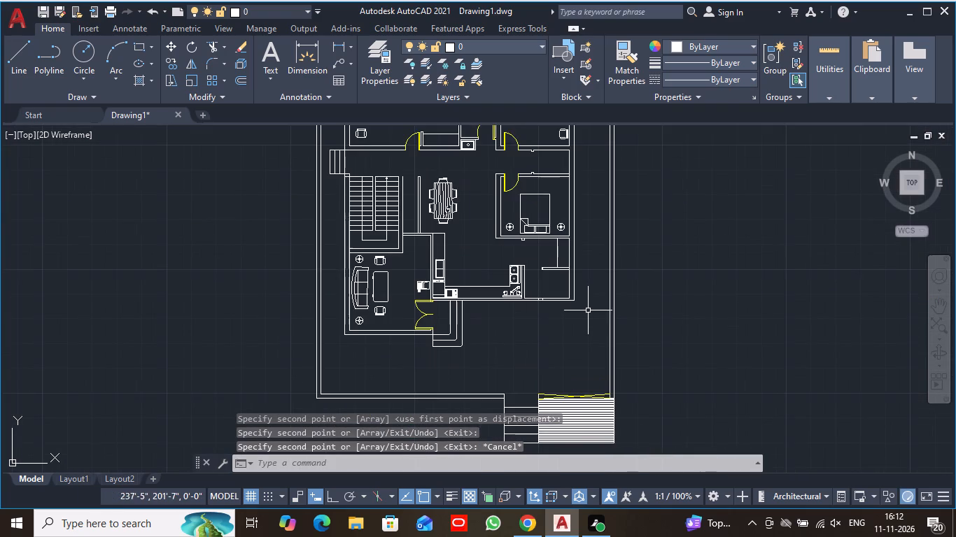
middle_drag(588, 310, 603, 357)
scroll(678, 313, down, 1)
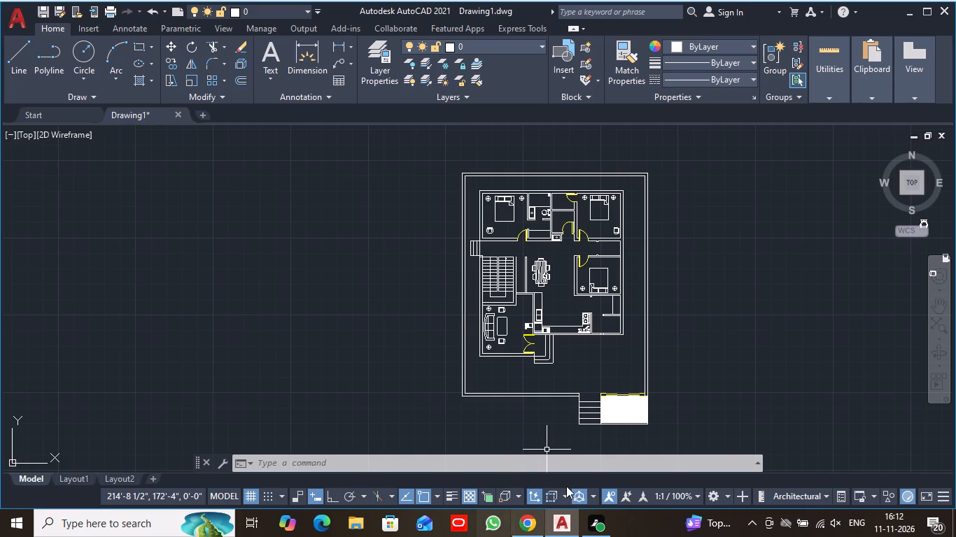
scroll(675, 348, up, 1)
scroll(679, 296, down, 1)
middle_drag(679, 296, 669, 307)
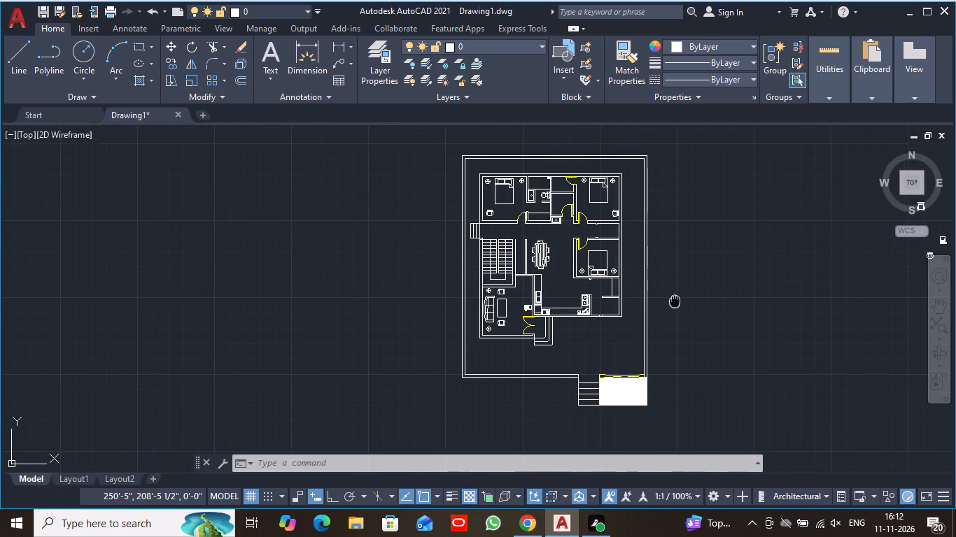
middle_drag(669, 307, 626, 306)
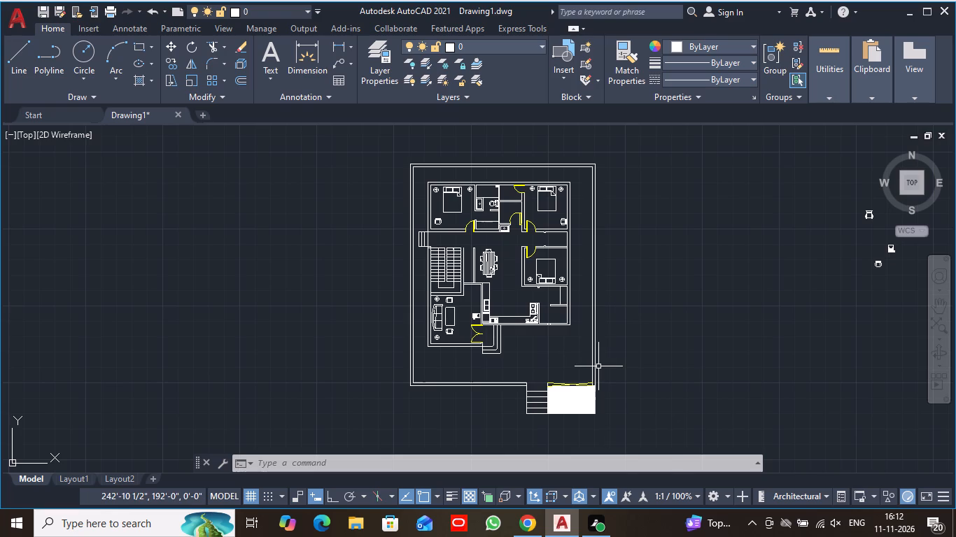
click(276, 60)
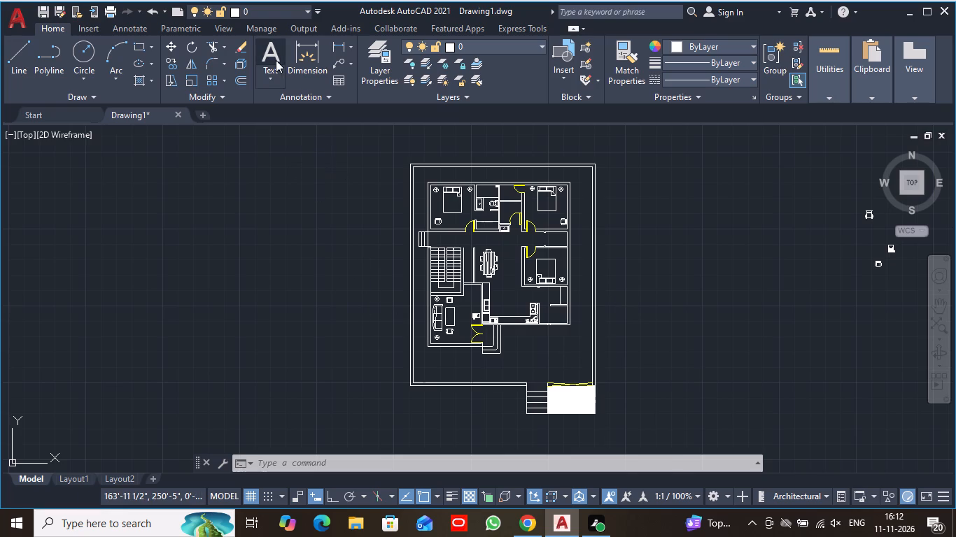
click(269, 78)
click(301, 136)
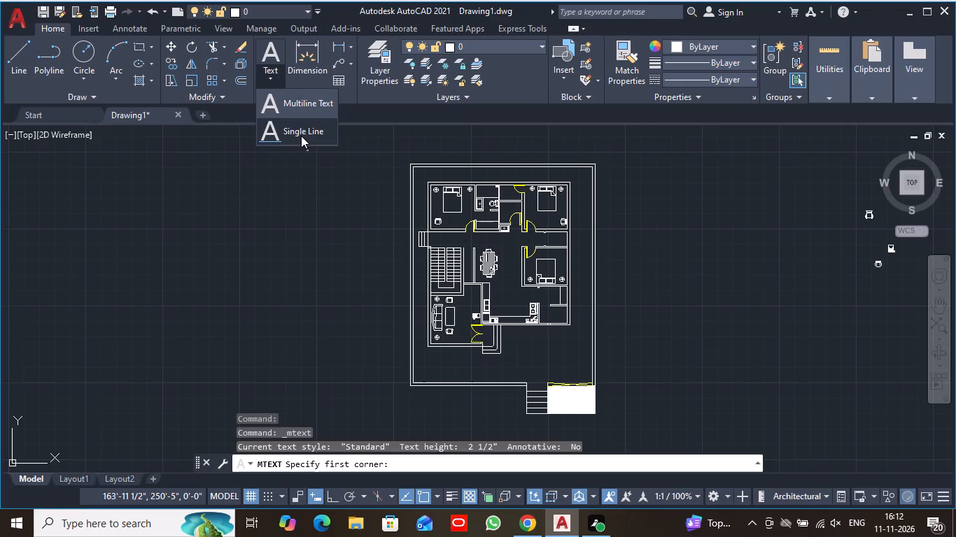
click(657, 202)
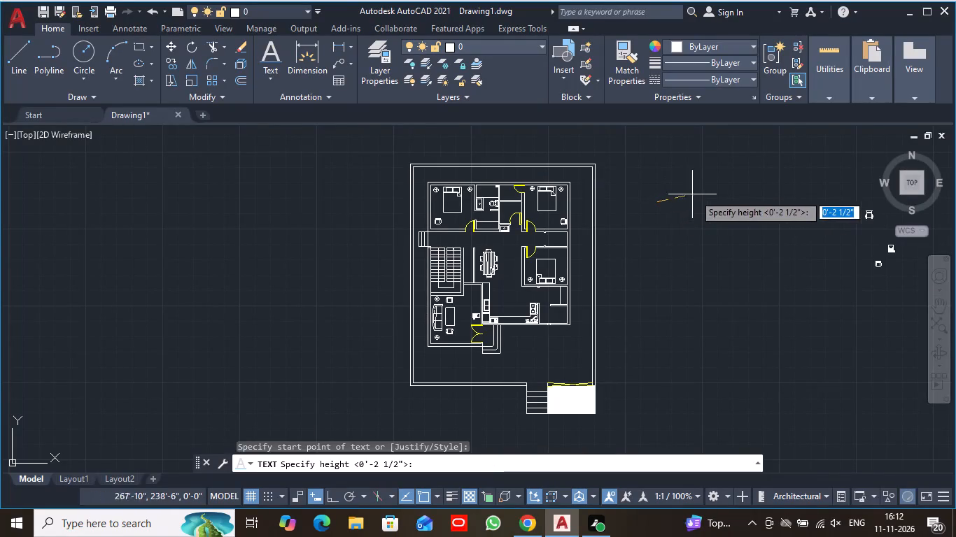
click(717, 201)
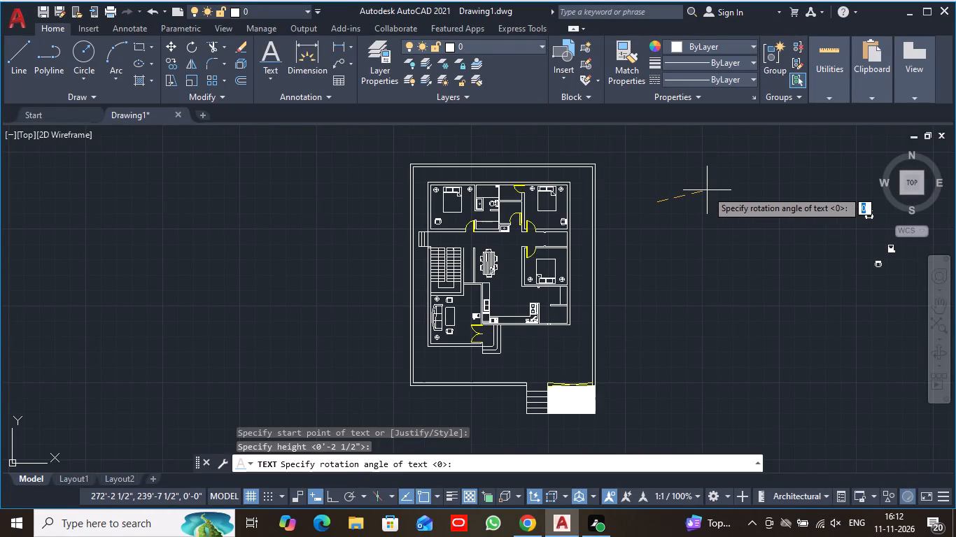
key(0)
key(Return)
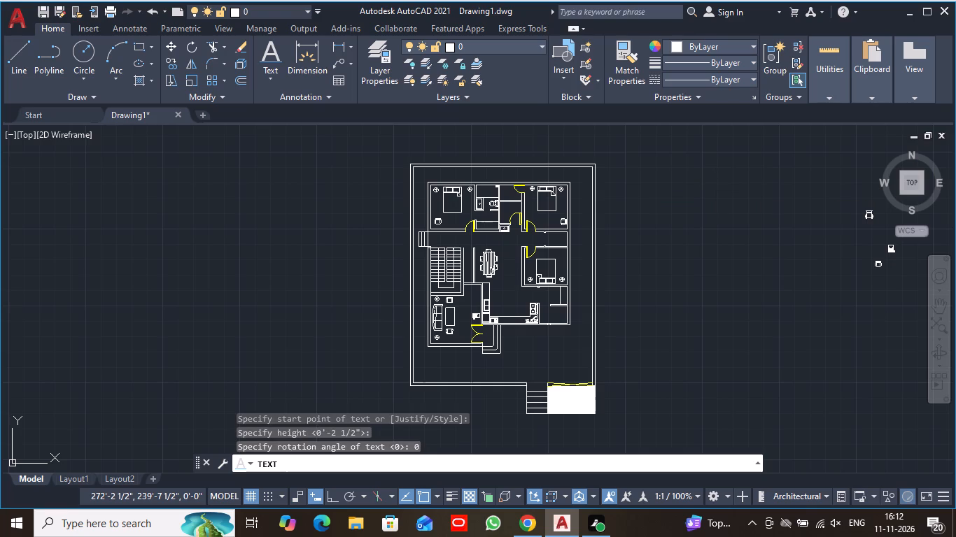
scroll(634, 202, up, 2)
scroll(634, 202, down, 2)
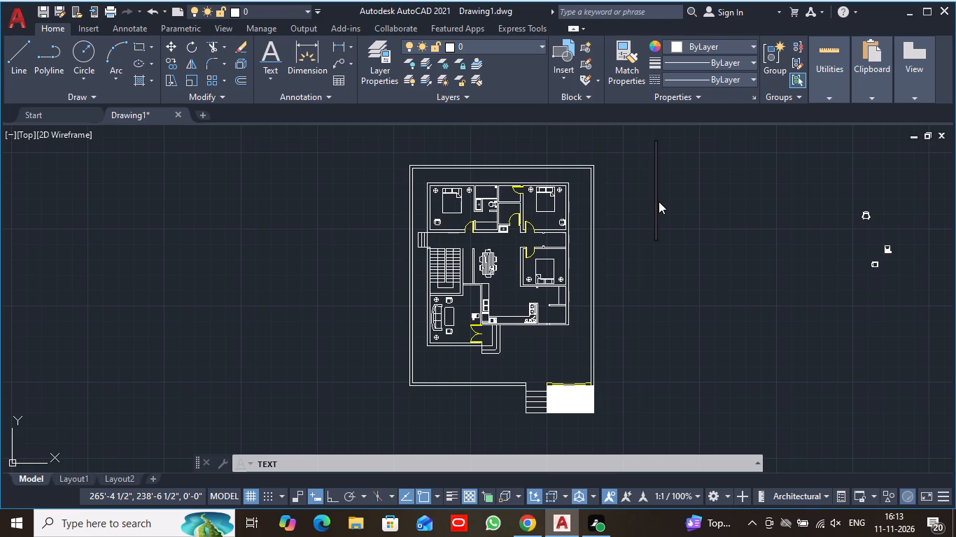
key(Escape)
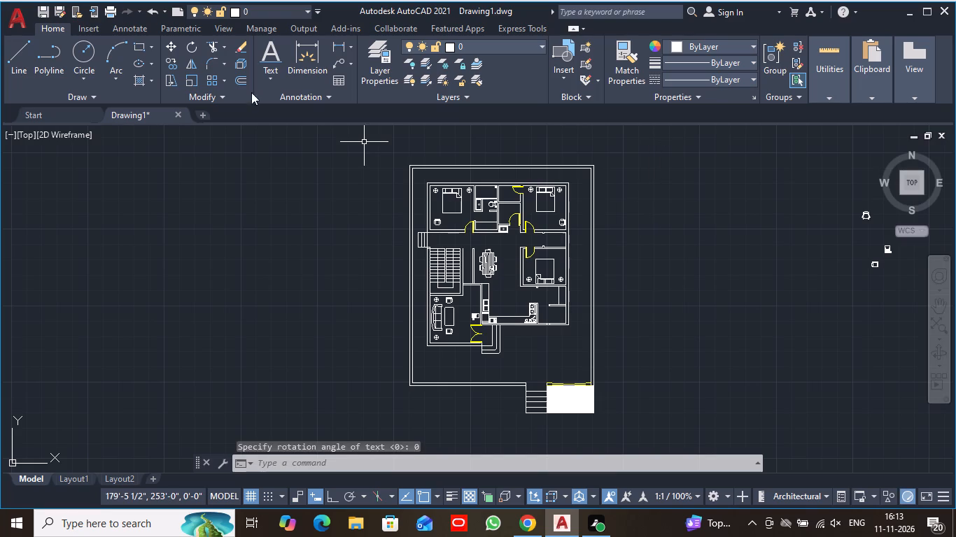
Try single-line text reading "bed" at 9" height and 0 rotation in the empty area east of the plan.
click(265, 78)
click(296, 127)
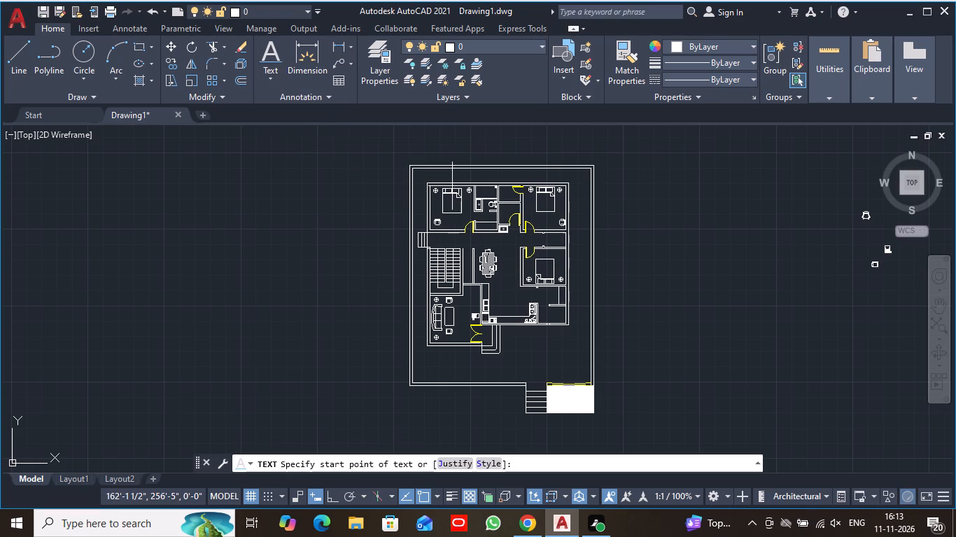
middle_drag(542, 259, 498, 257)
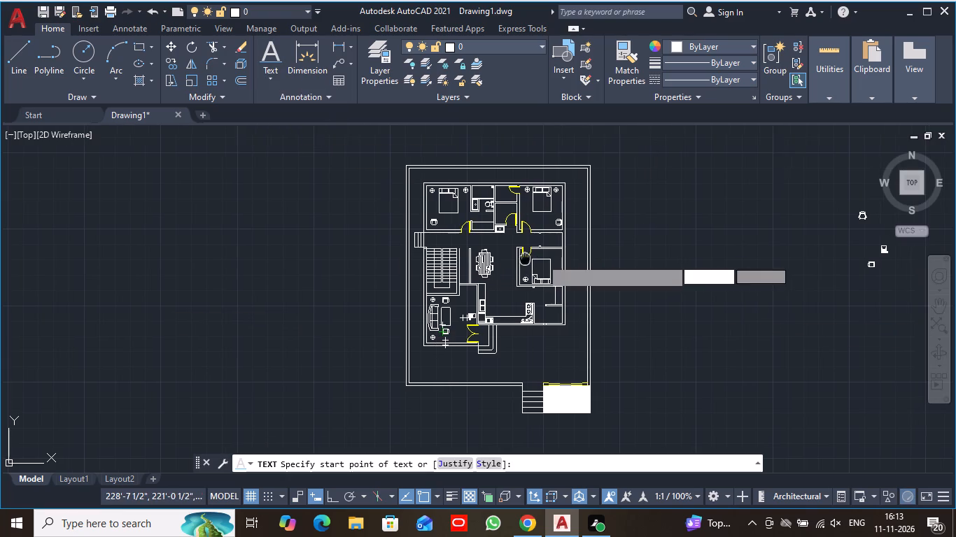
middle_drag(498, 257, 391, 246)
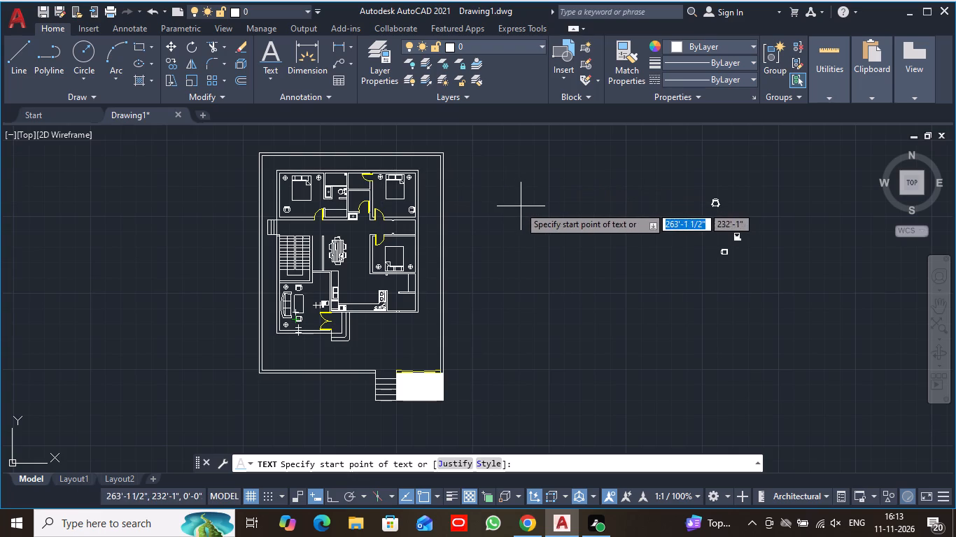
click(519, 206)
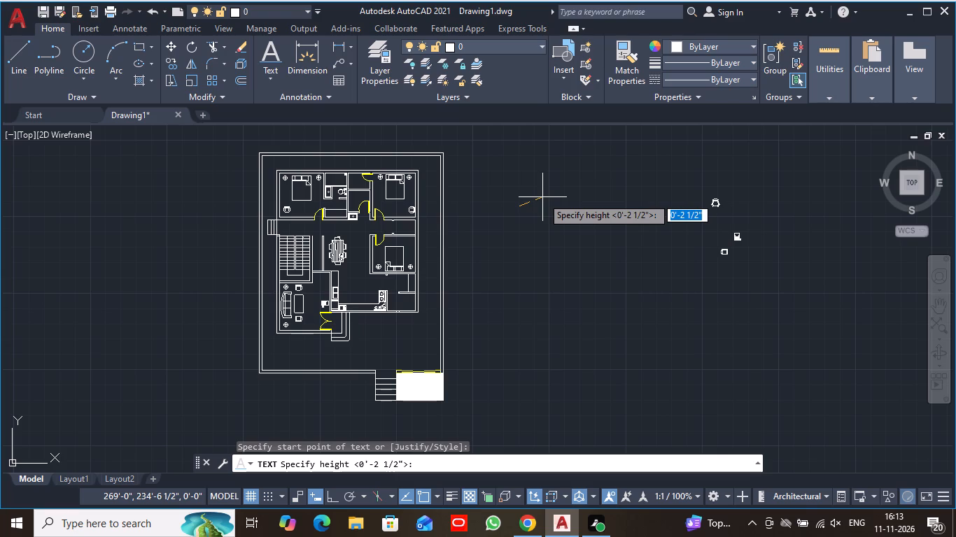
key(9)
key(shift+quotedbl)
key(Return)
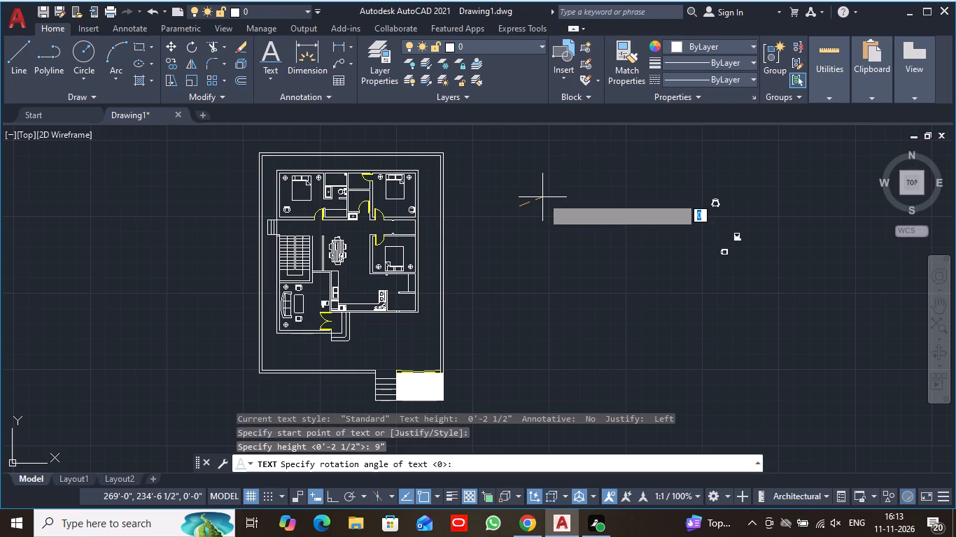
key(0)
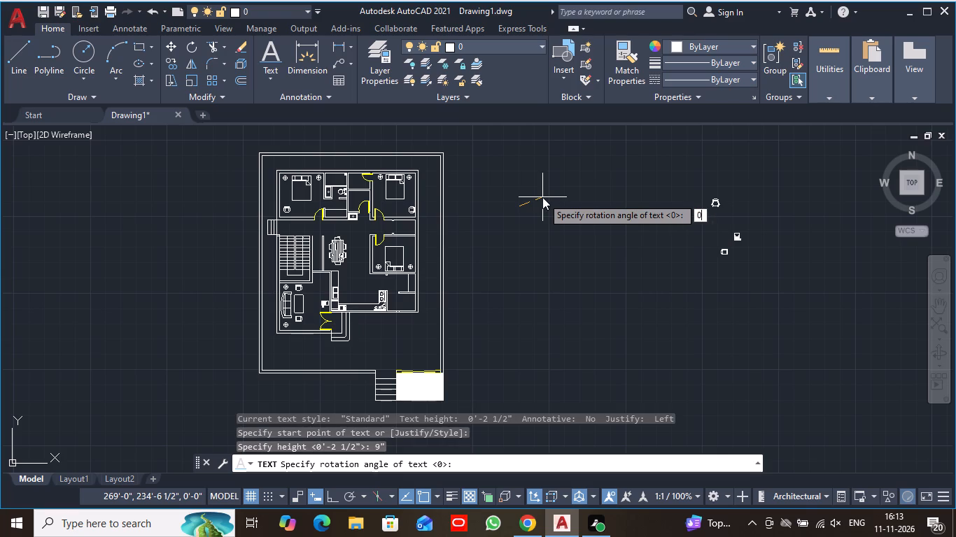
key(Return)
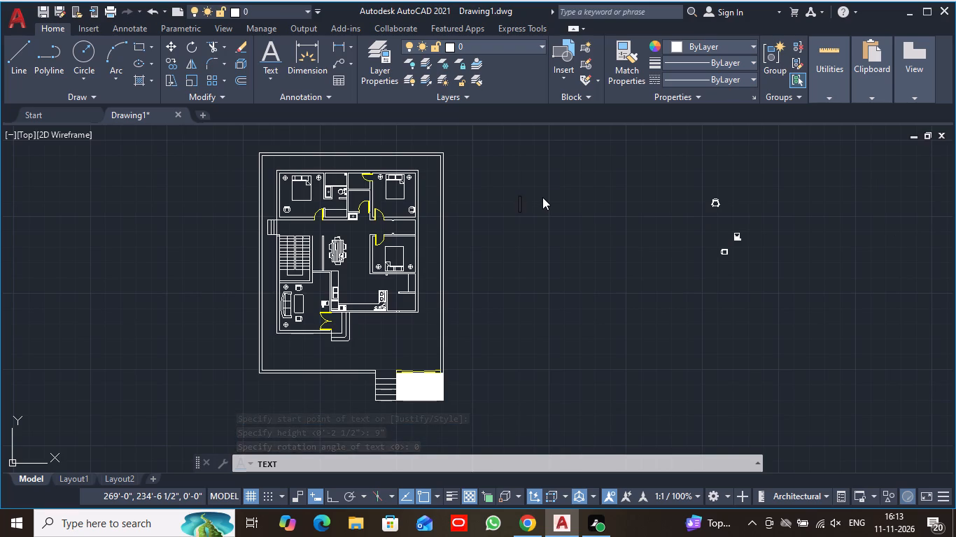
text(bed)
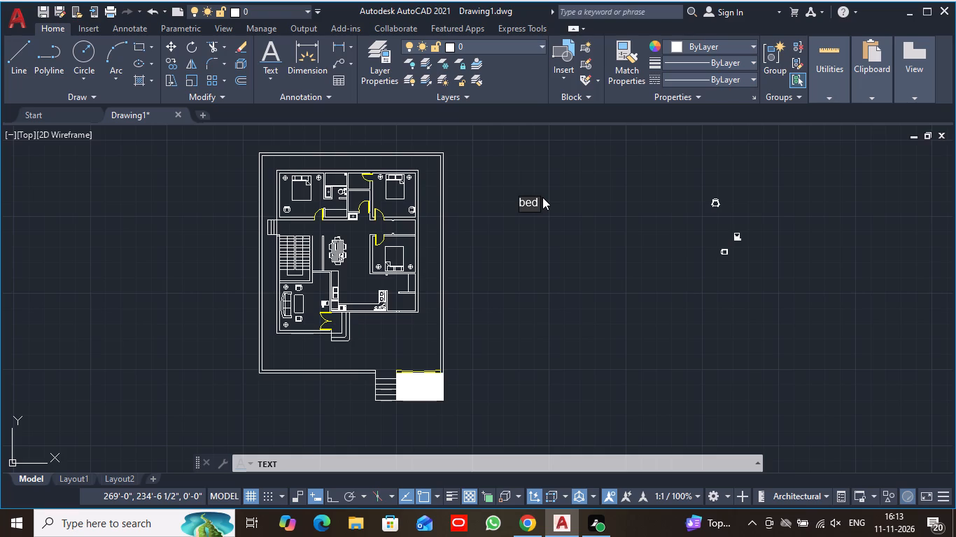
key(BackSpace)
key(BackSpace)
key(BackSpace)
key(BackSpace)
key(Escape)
Write the single-line text "bed" at 5" height and 0 rotation just east of the plot boundary.
click(268, 74)
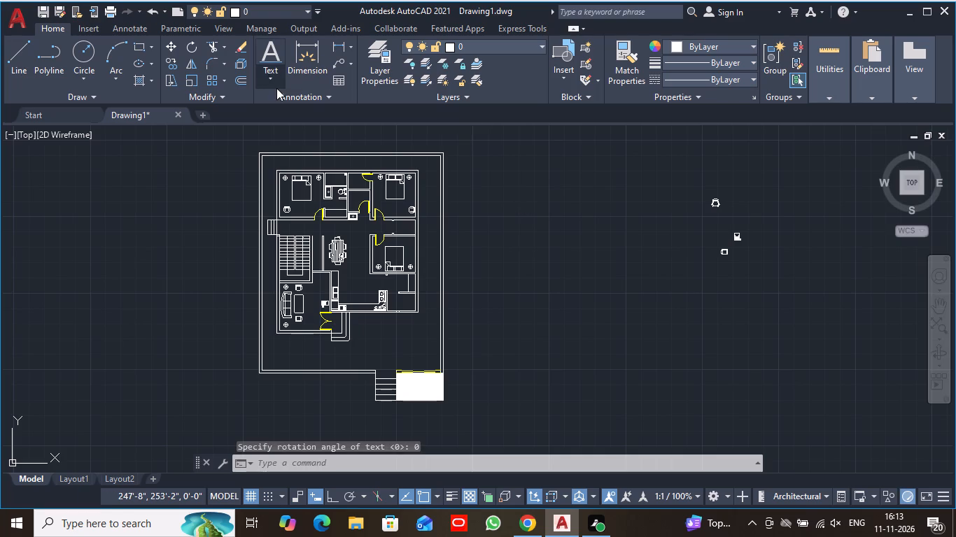
click(295, 124)
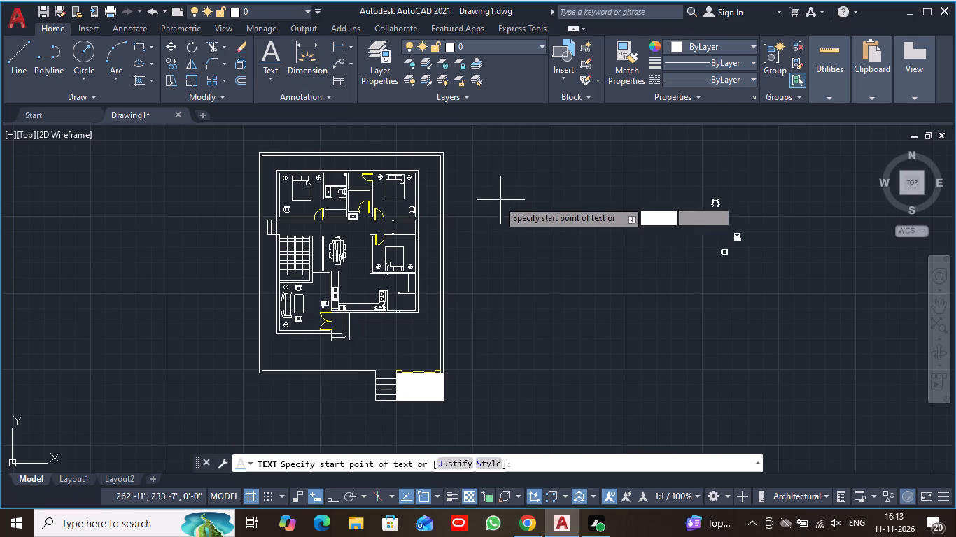
click(488, 196)
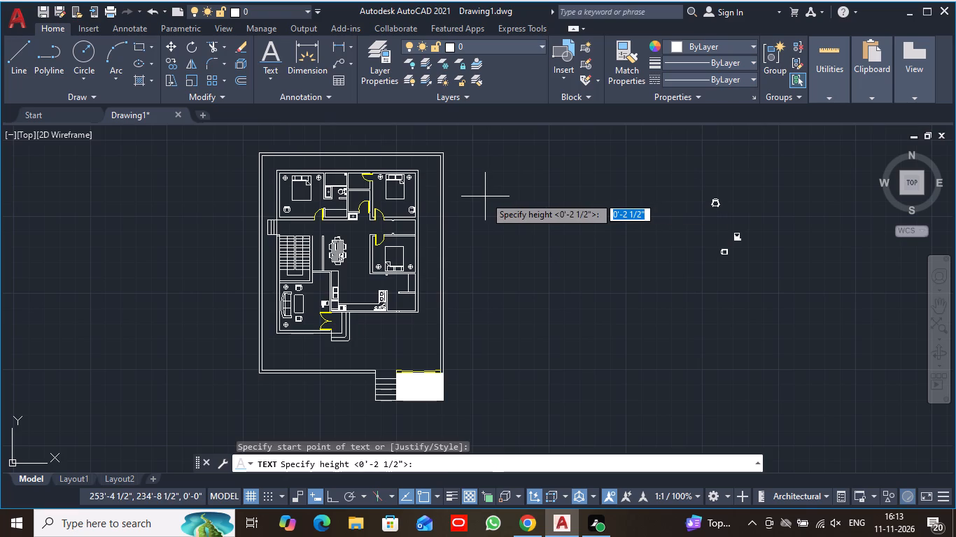
key(5)
key(shift+quotedbl)
key(Return)
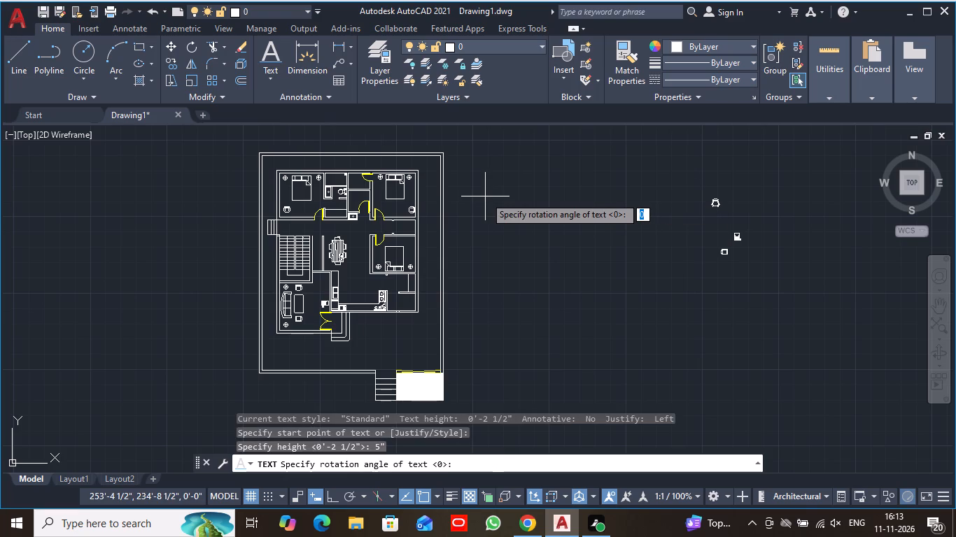
key(0)
key(Return)
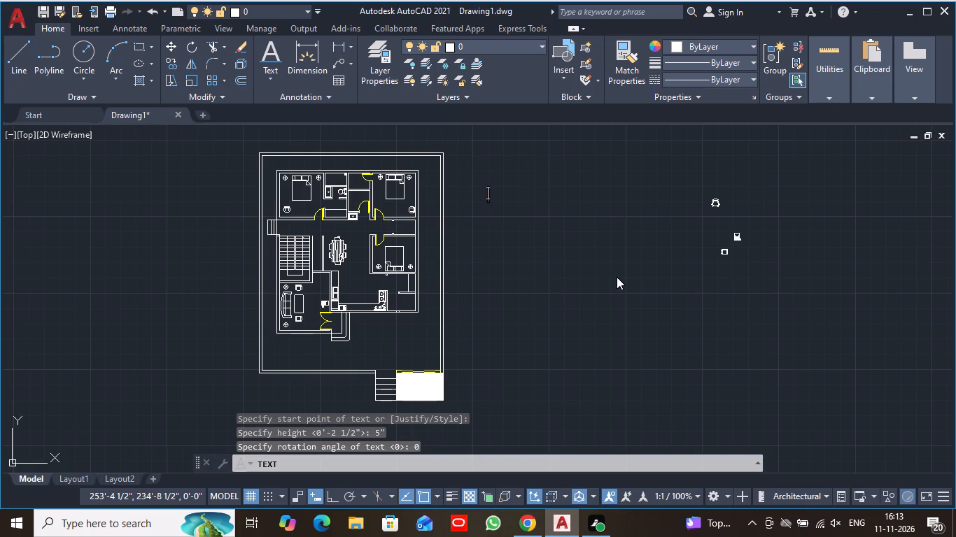
text(bed)
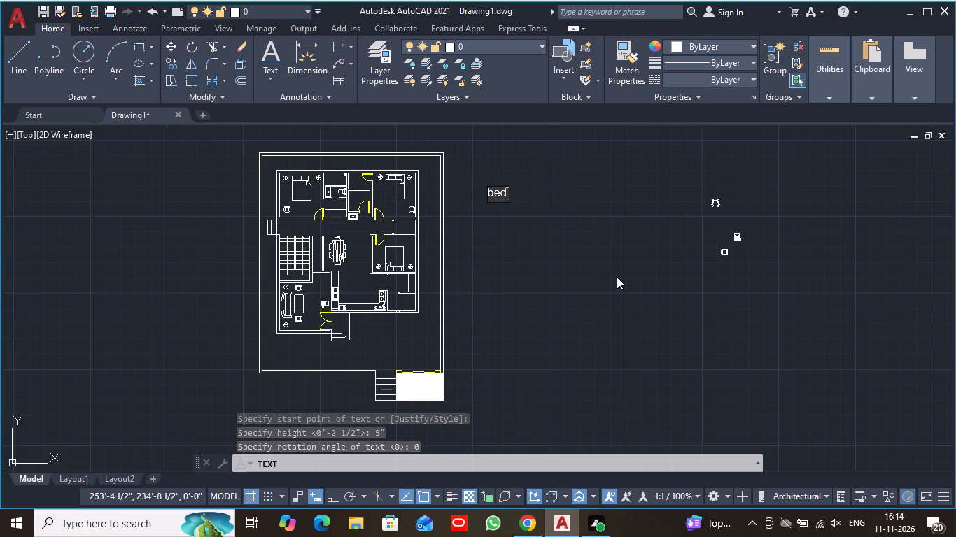
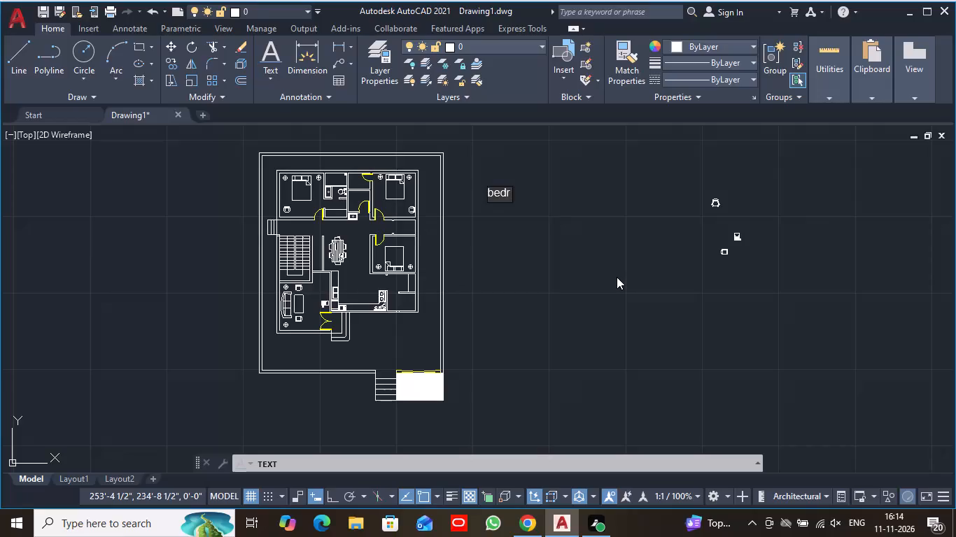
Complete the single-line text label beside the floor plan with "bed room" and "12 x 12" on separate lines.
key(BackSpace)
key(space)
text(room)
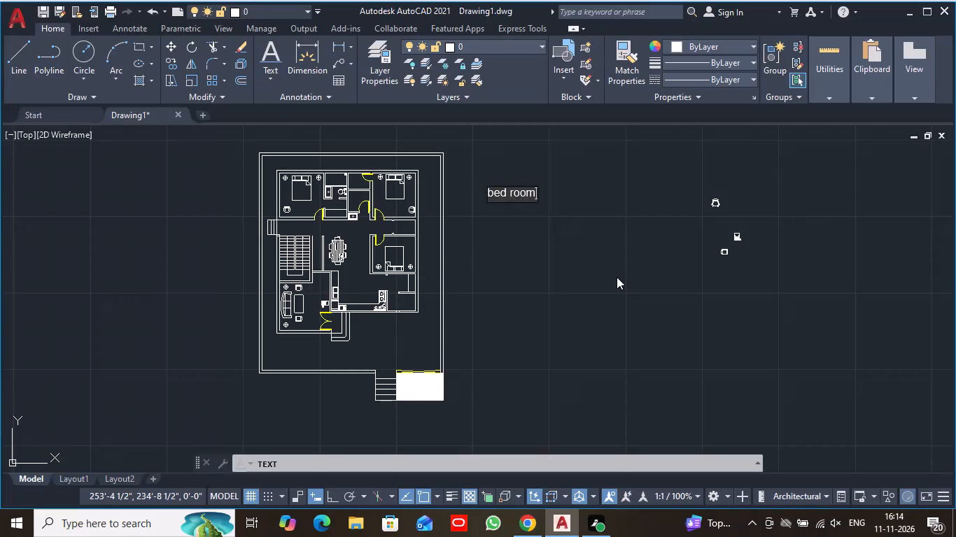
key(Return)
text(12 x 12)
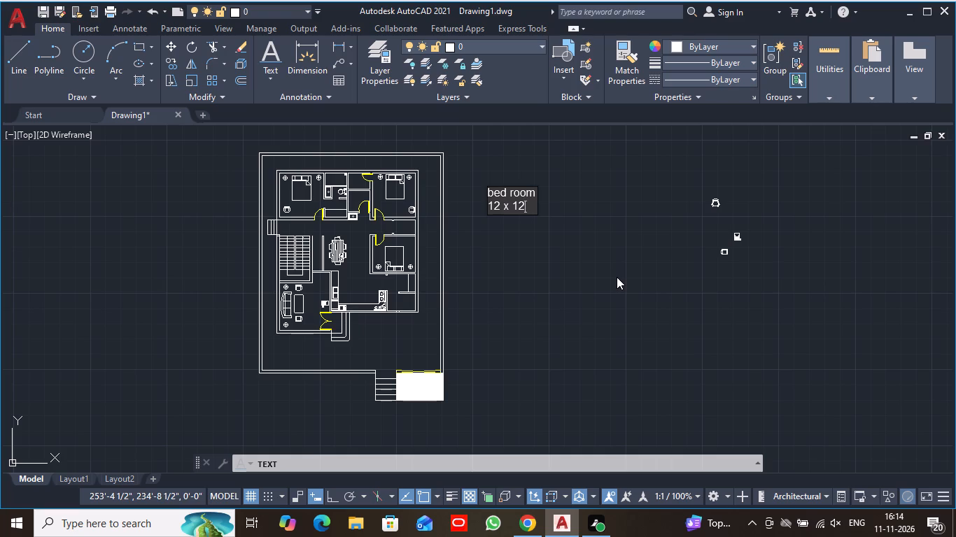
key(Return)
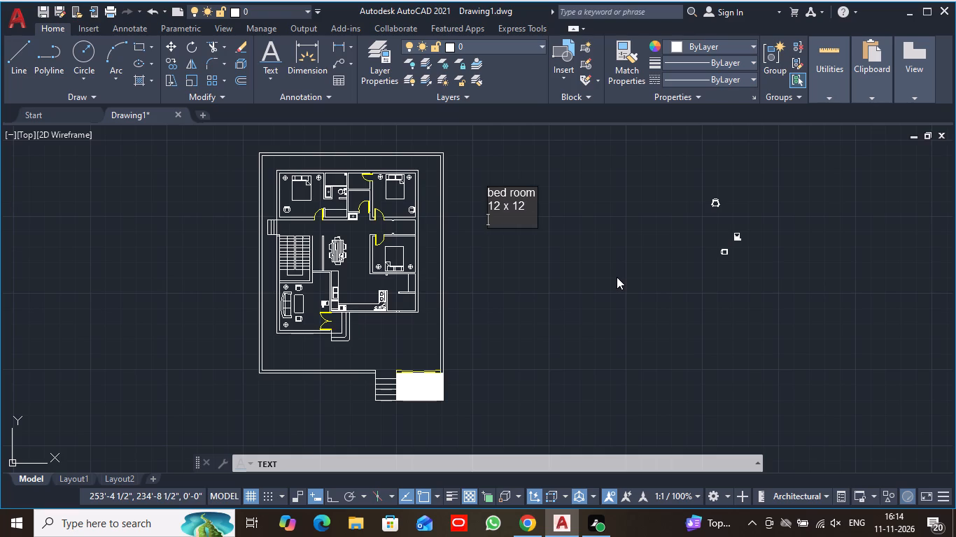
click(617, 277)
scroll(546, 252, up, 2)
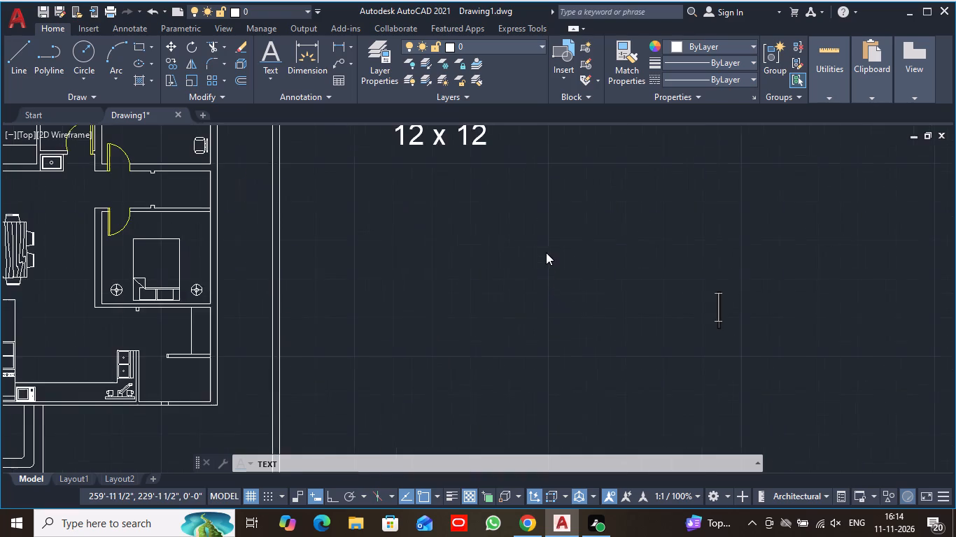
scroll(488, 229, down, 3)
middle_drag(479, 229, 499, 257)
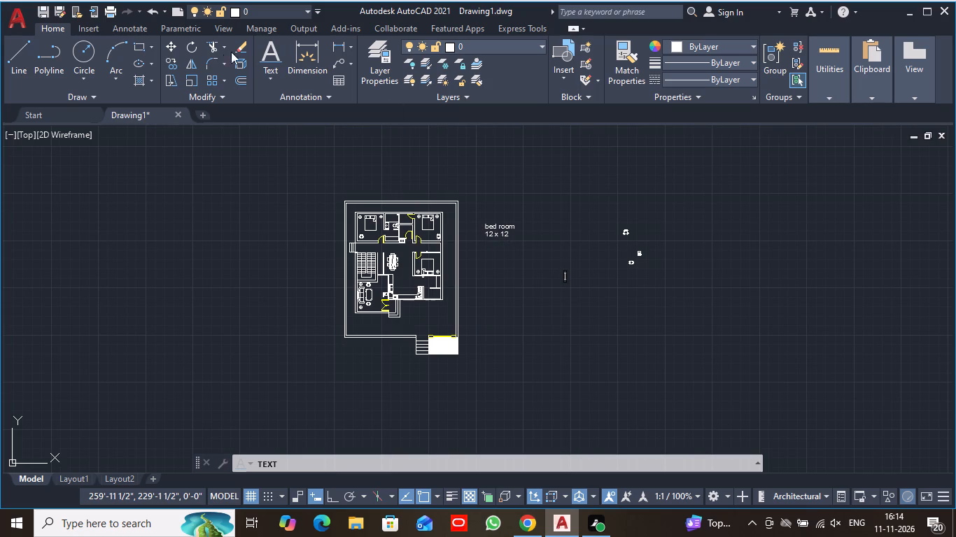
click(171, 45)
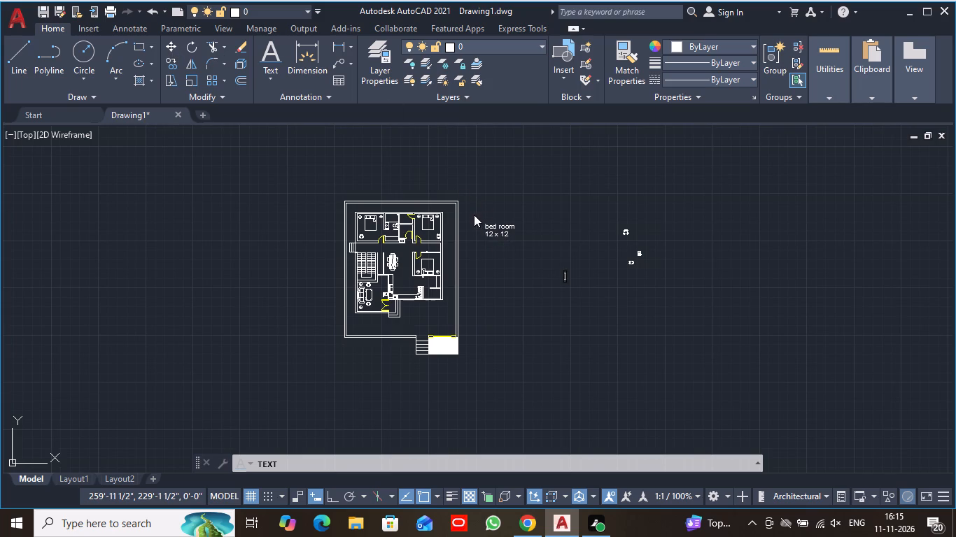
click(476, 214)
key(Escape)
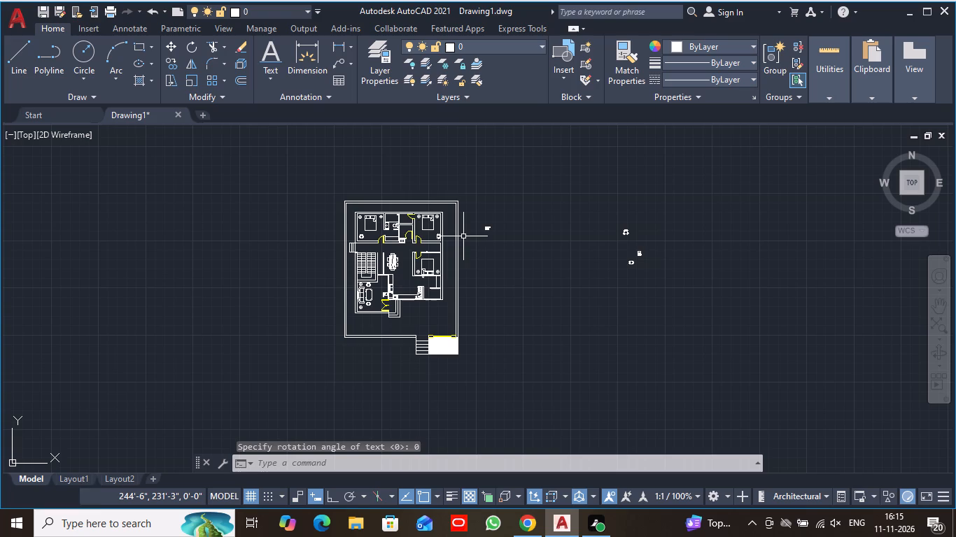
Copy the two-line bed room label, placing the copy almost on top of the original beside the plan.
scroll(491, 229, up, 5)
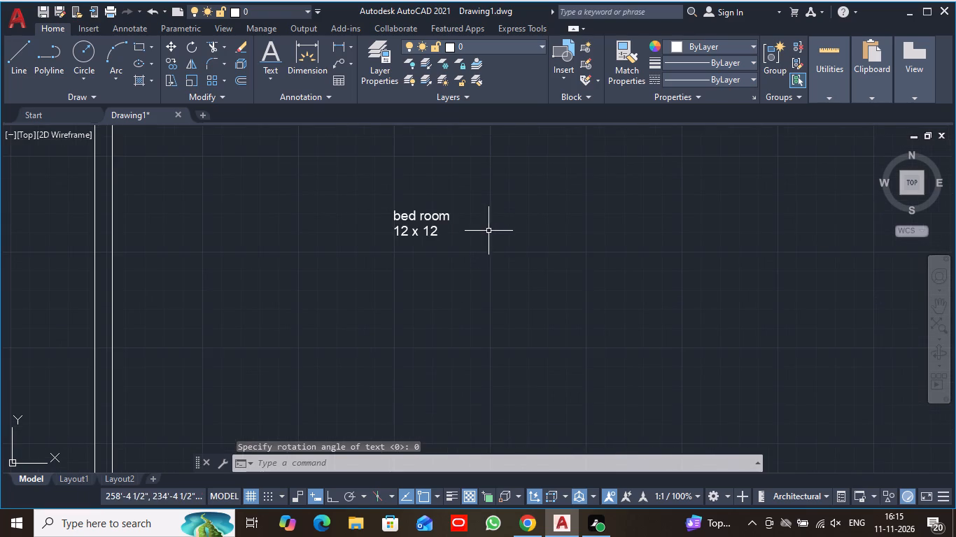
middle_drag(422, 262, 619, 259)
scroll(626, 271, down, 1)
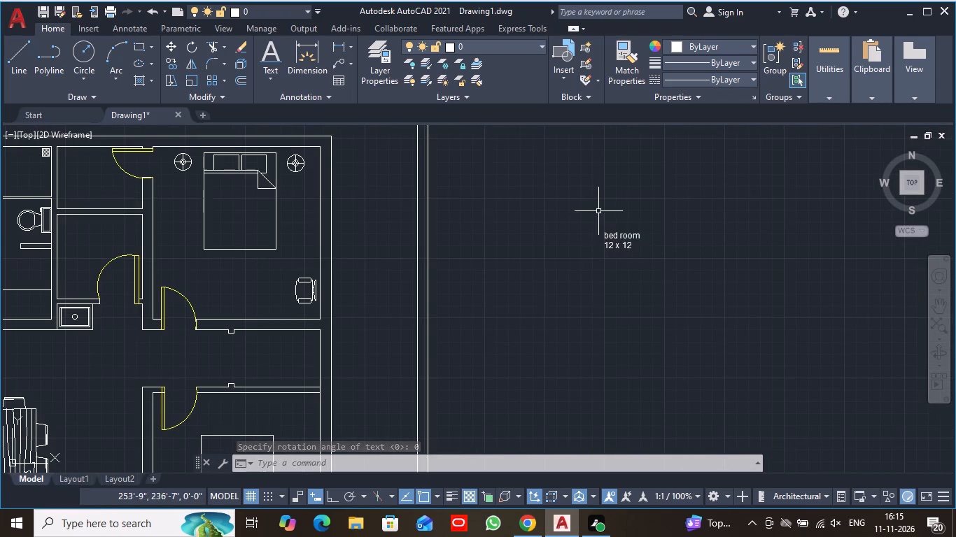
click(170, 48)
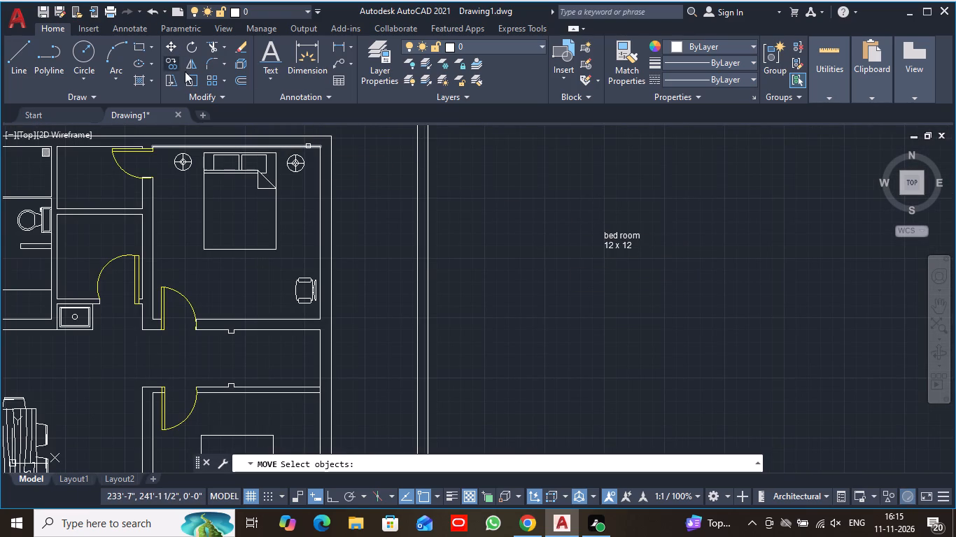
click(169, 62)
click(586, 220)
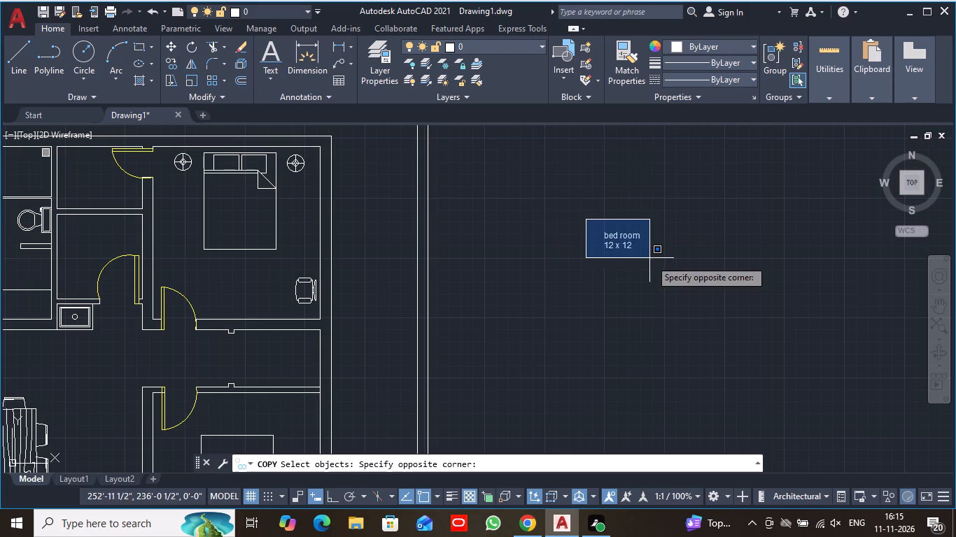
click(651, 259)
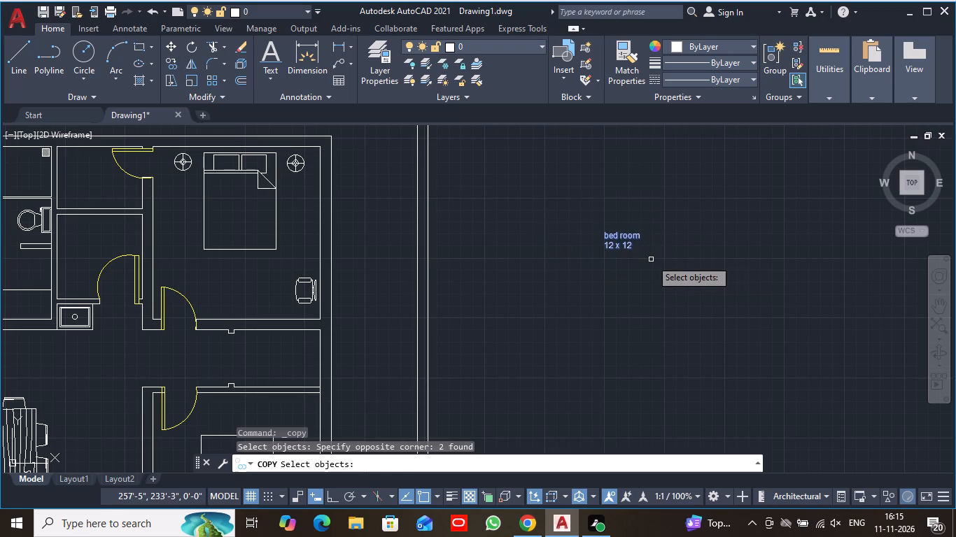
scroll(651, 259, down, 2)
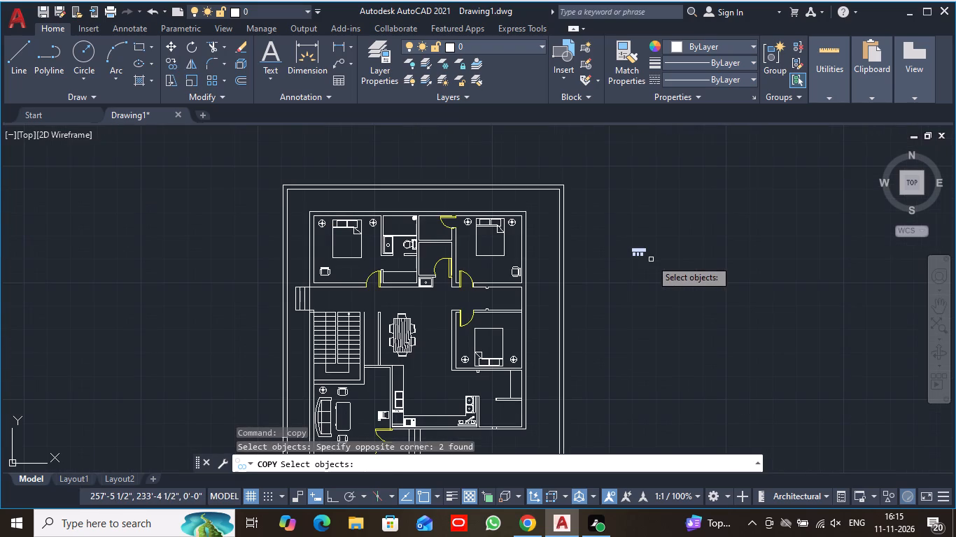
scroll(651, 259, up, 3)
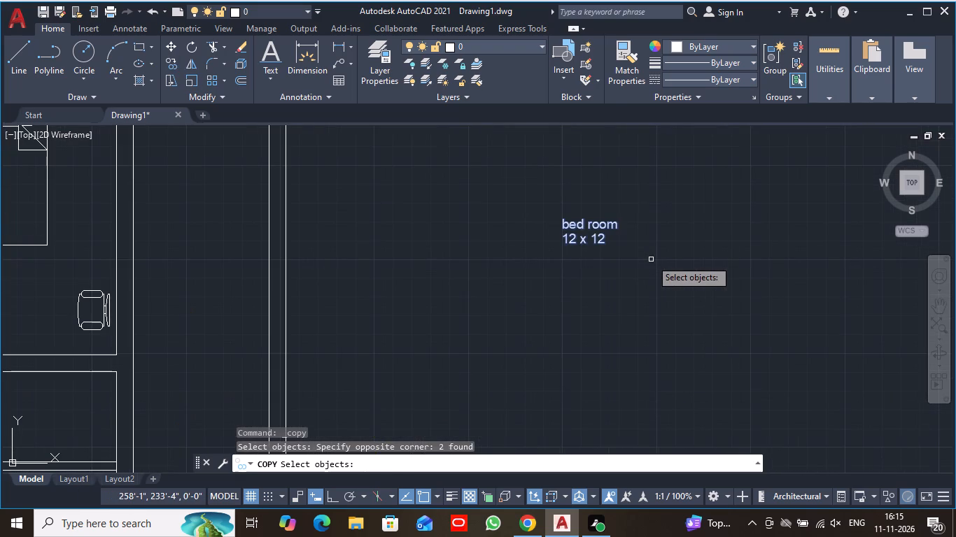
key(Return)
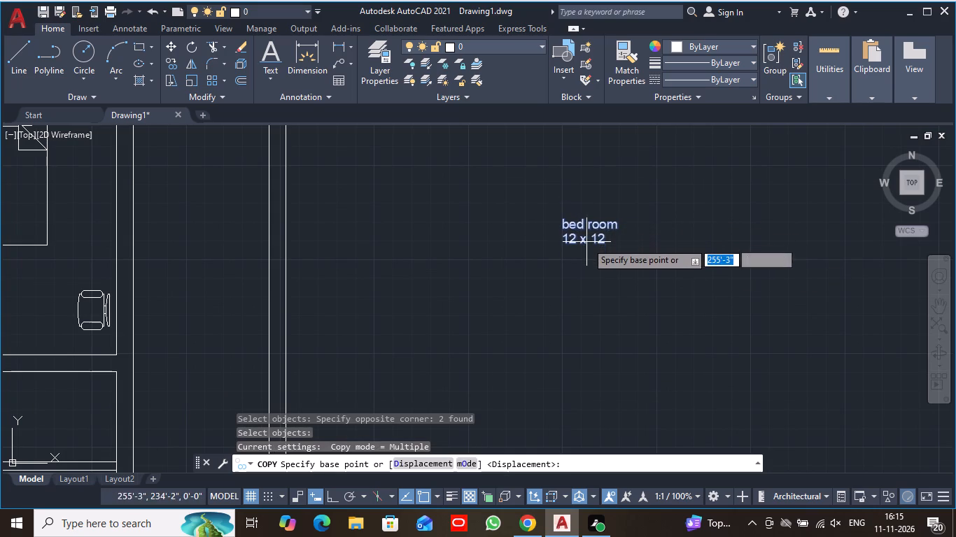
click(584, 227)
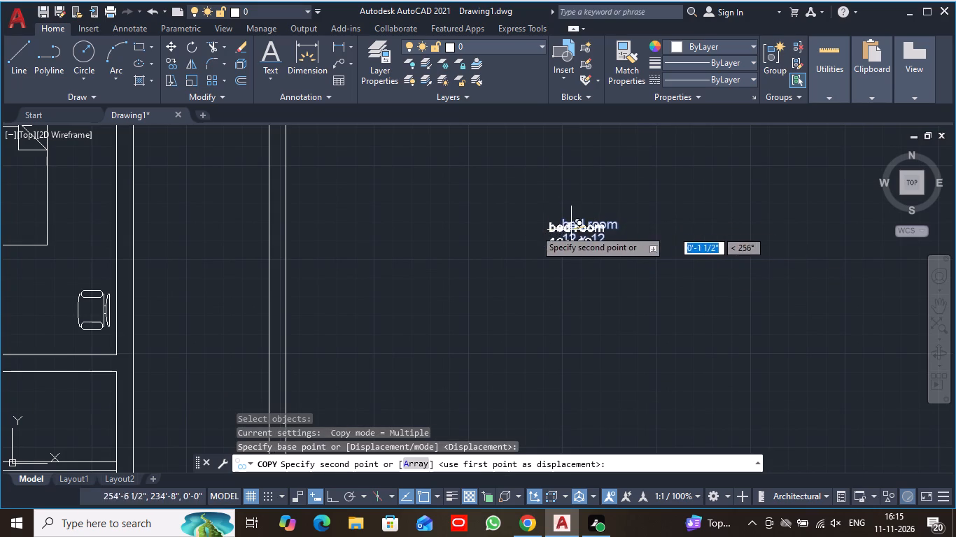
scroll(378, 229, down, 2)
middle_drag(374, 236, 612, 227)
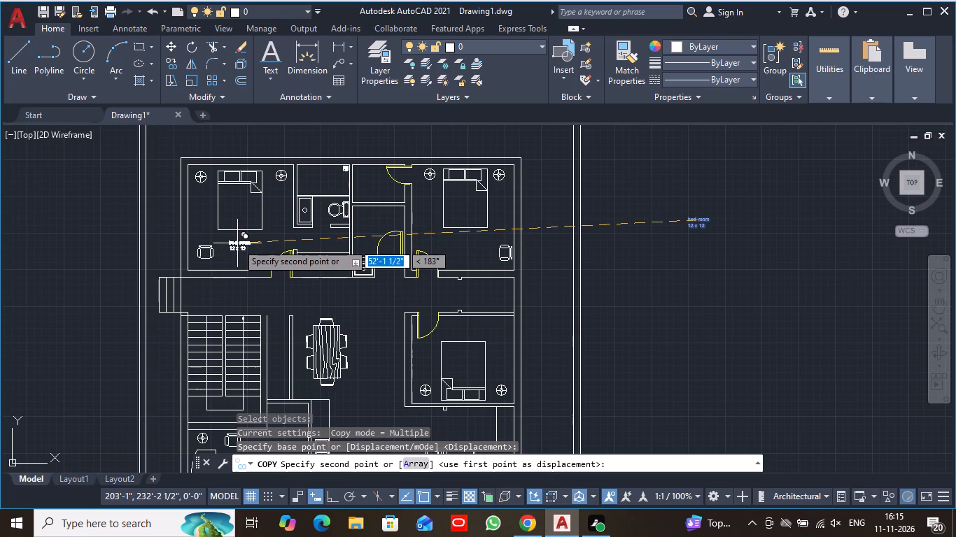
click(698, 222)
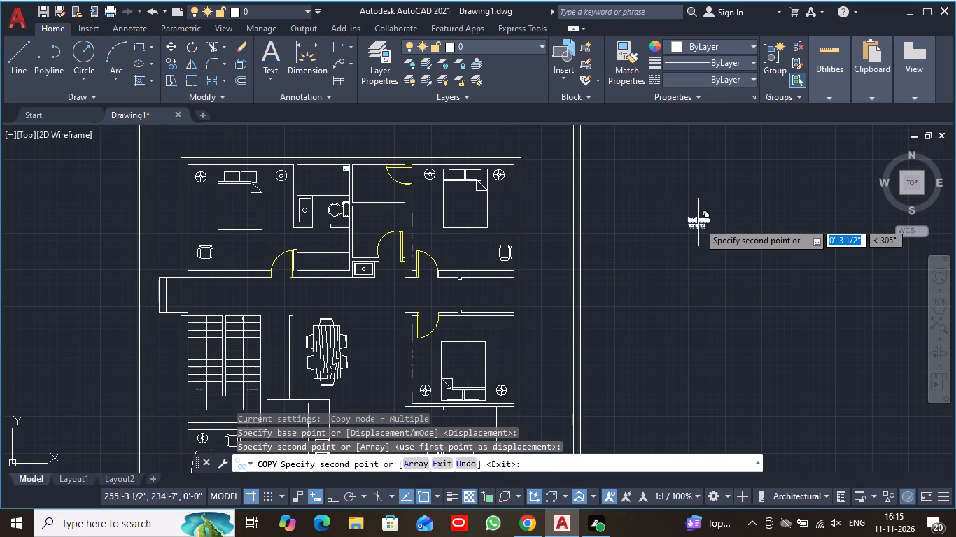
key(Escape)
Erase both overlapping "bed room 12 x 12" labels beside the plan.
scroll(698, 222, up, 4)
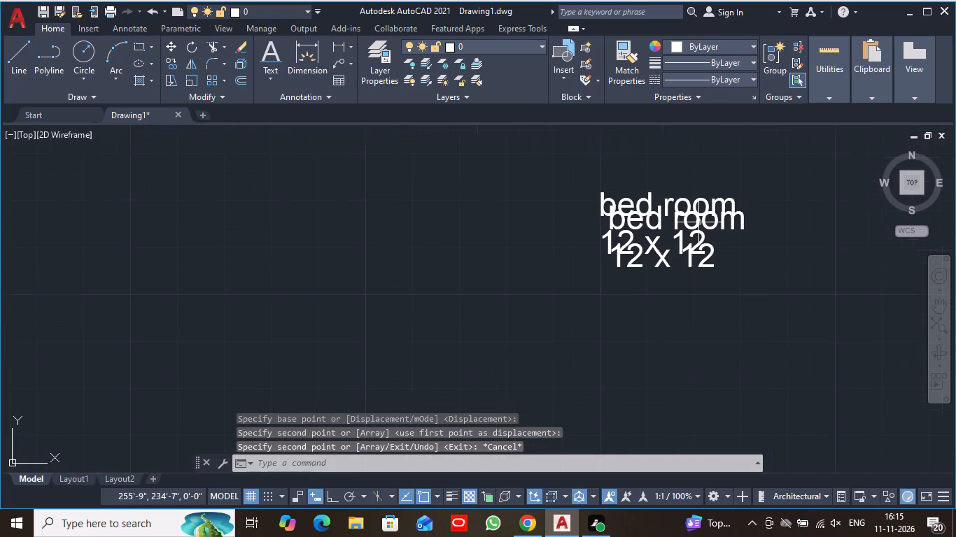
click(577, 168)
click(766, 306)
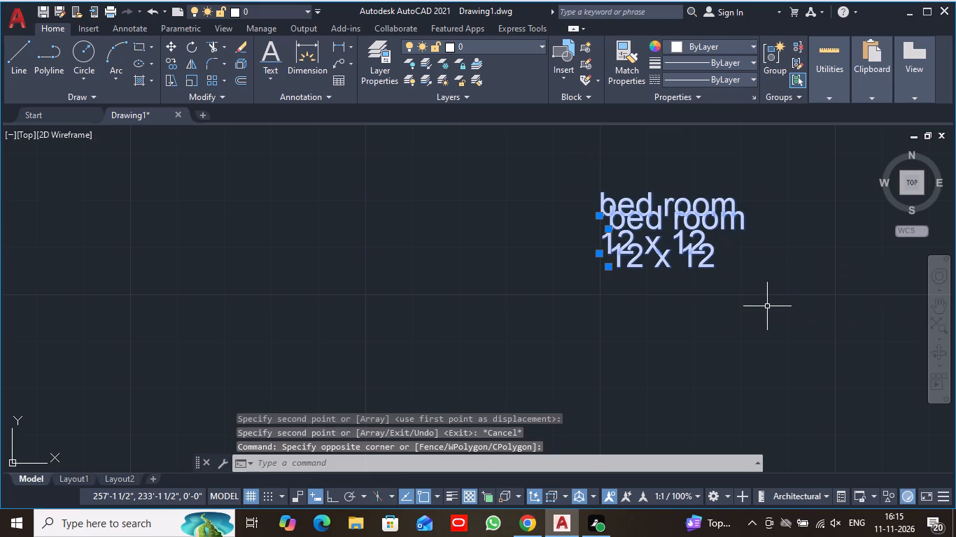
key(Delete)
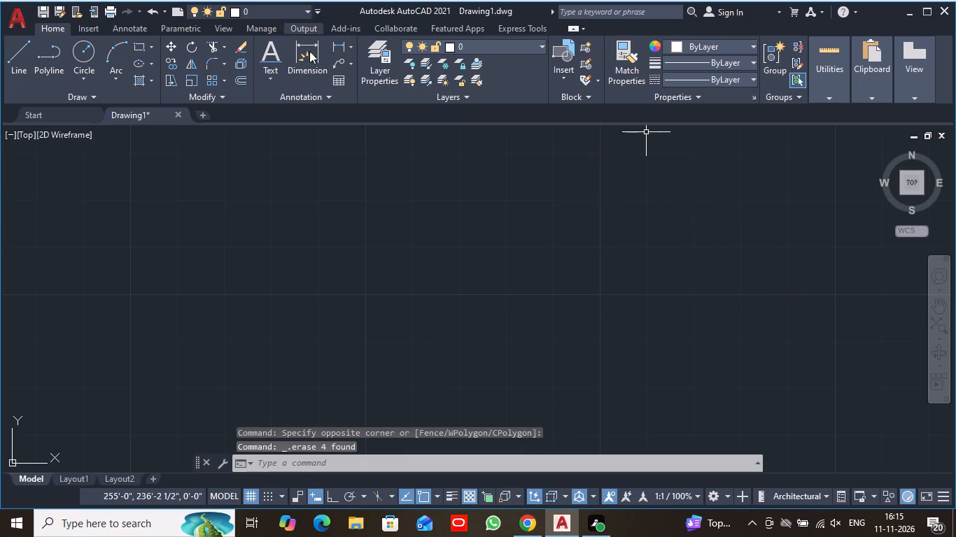
Add single-line text beside the plan with height 7' and rotation 0, reading "bed room" and "12 x 12" on two lines.
click(275, 73)
click(297, 132)
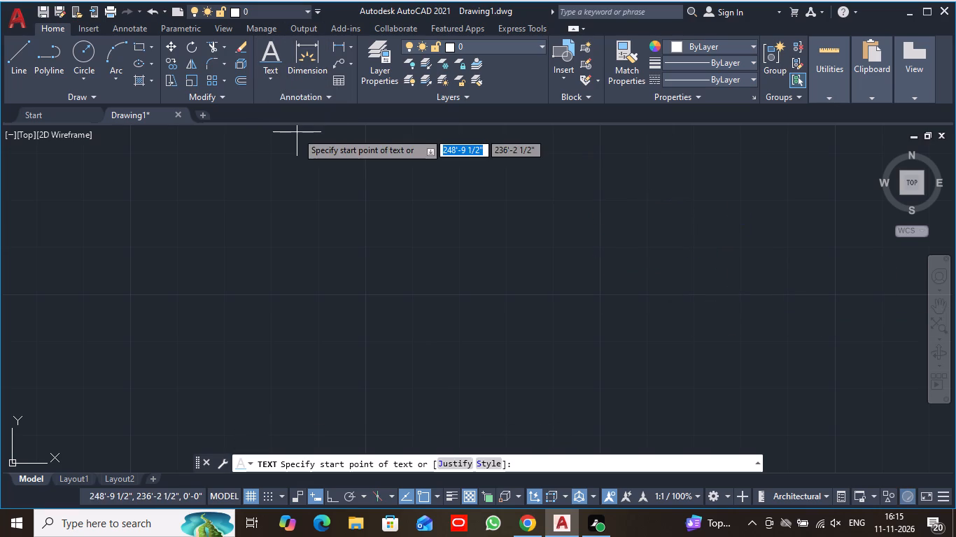
click(272, 81)
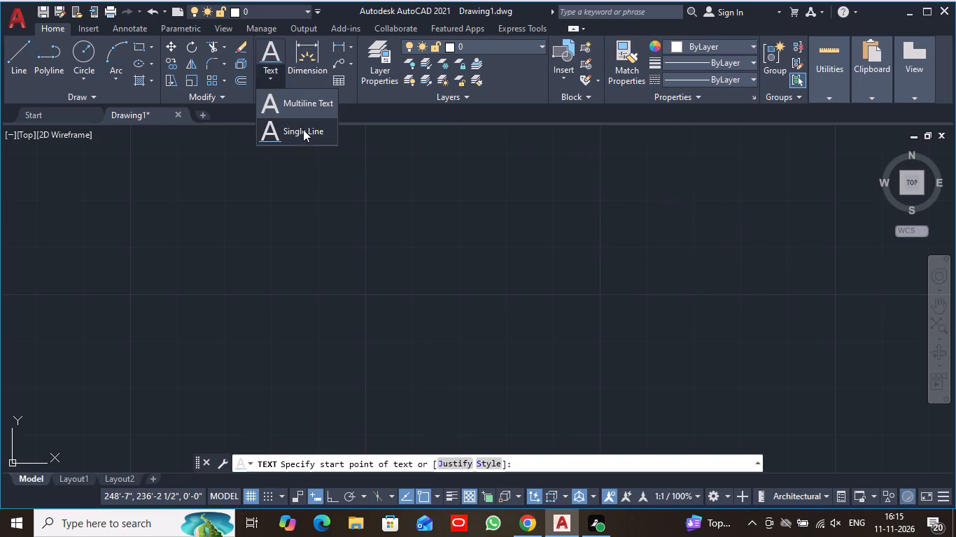
click(303, 129)
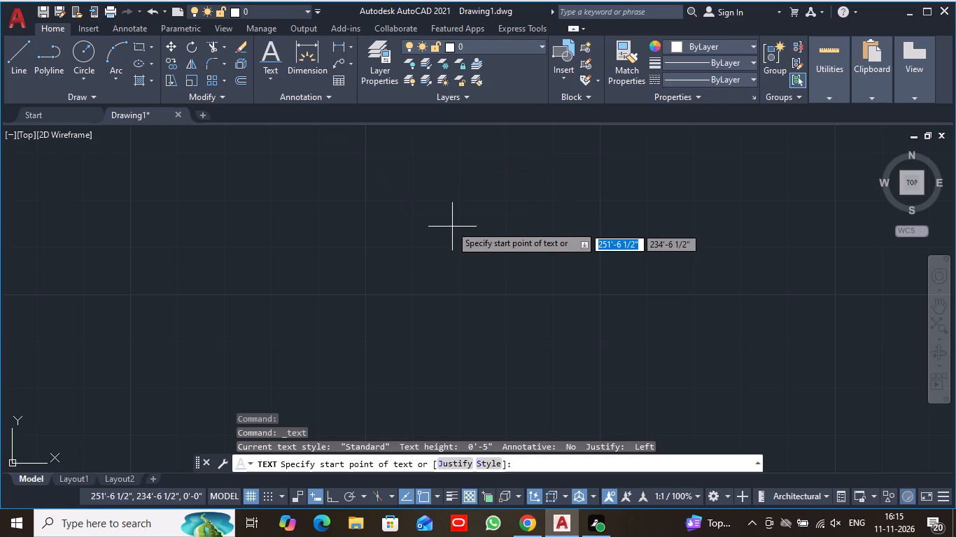
scroll(449, 225, down, 2)
click(386, 201)
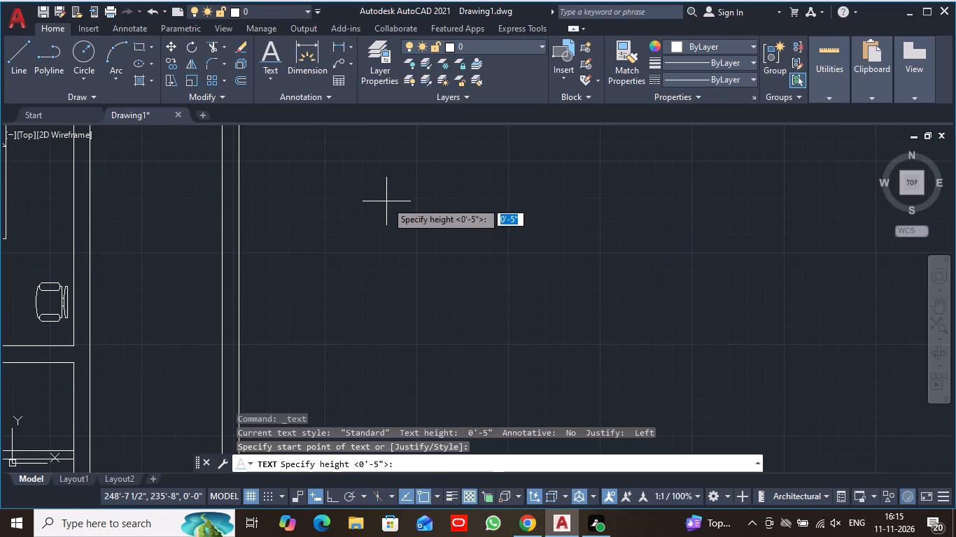
key(7)
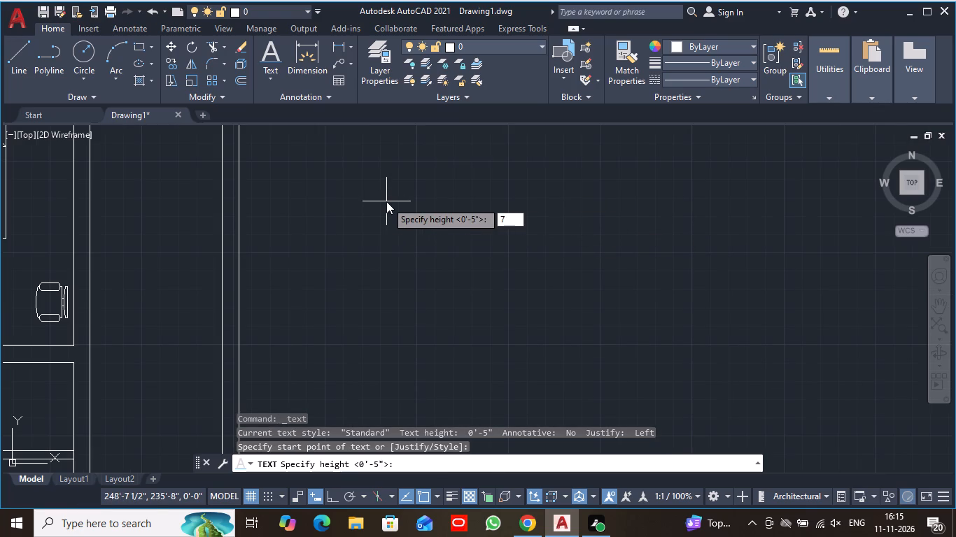
key(apostrophe)
key(Return)
key(0)
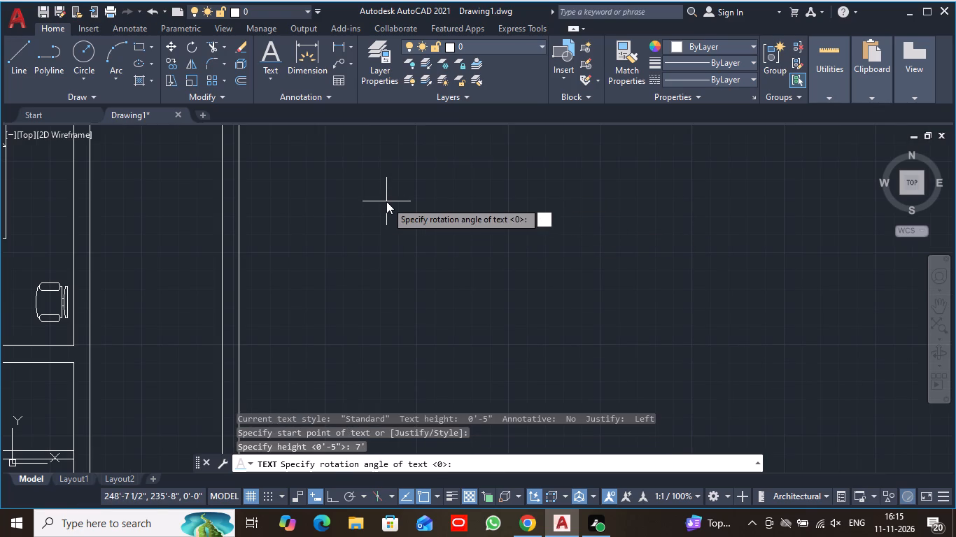
key(Return)
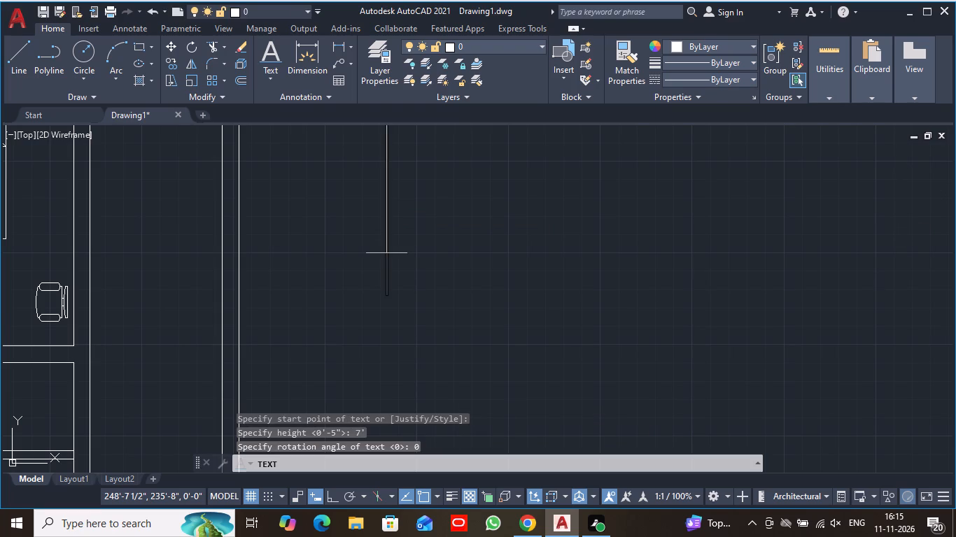
text(bed room)
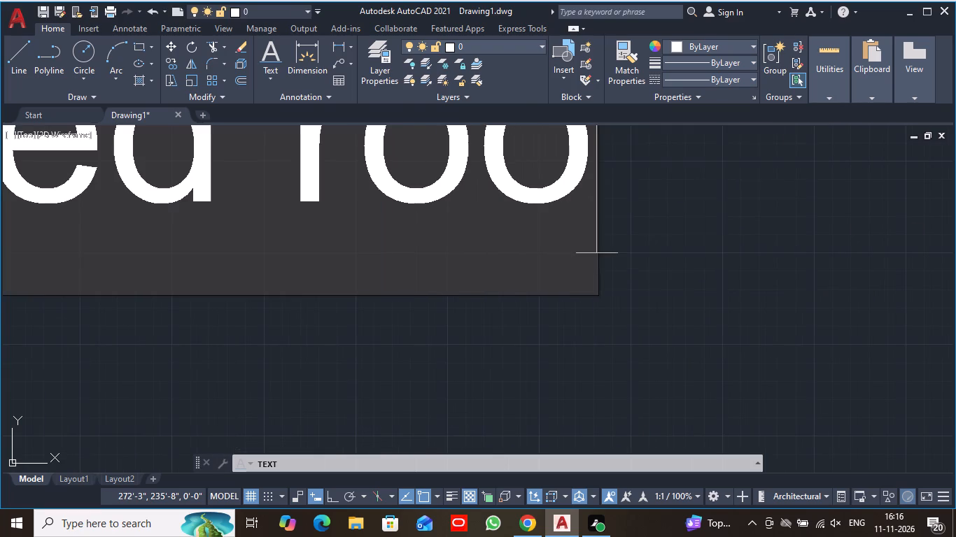
key(space)
key(Return)
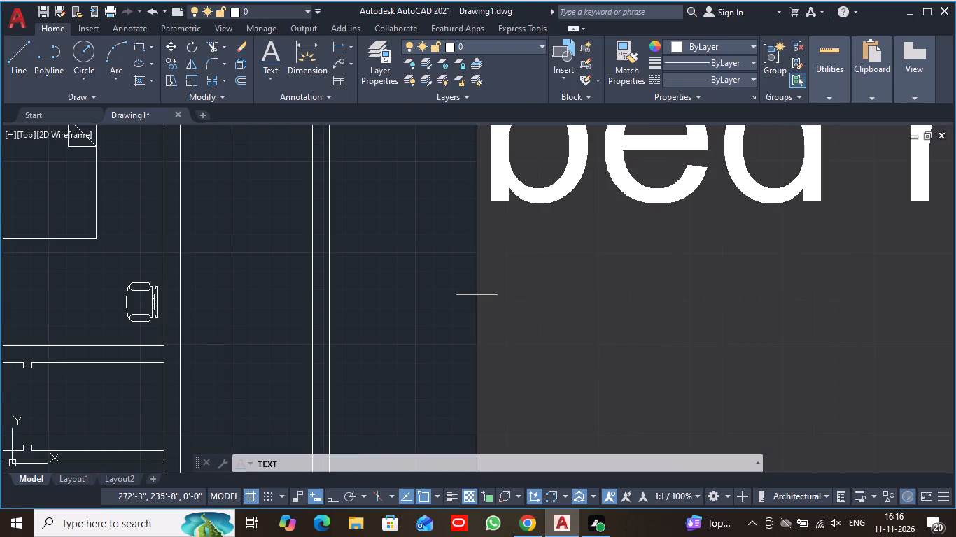
key(space)
text(12 x 12)
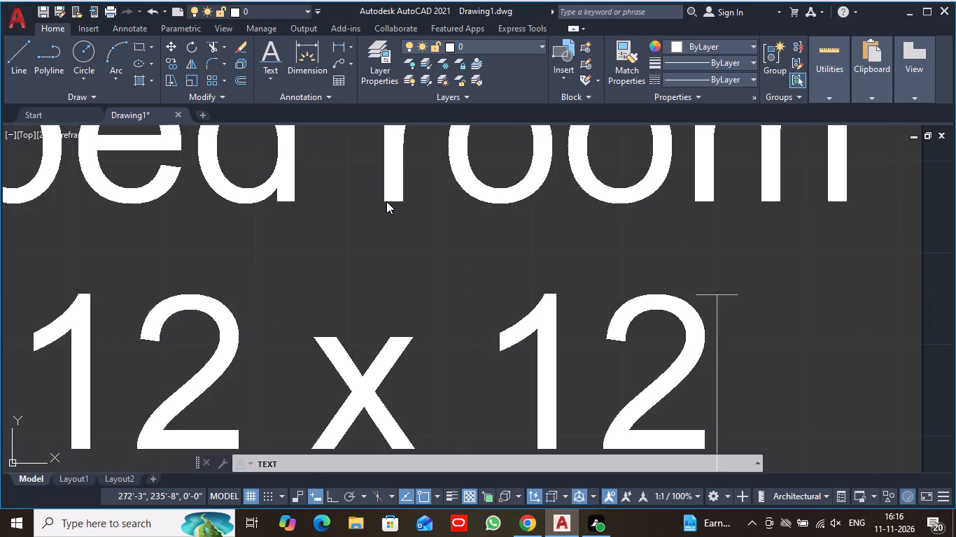
key(Return)
scroll(400, 108, down, 3)
scroll(538, 271, down, 1)
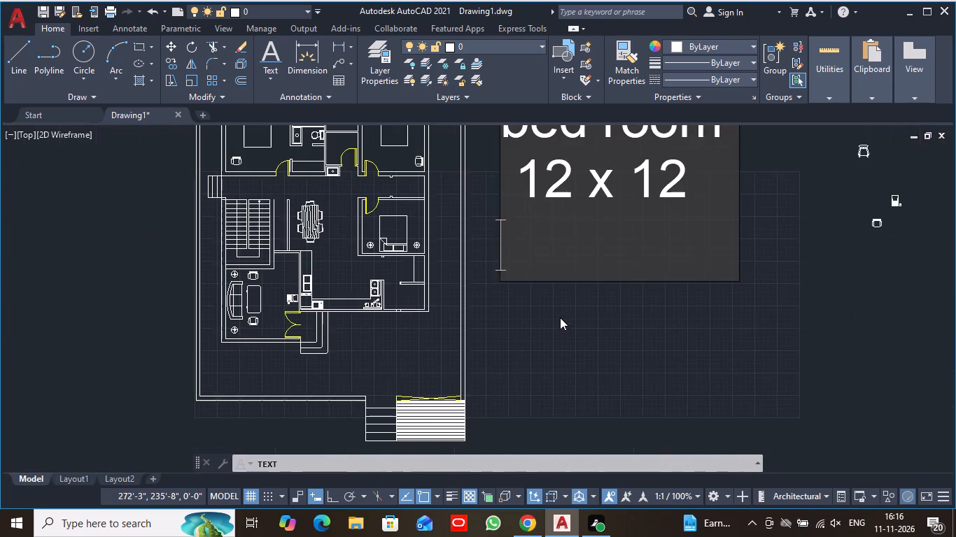
click(564, 328)
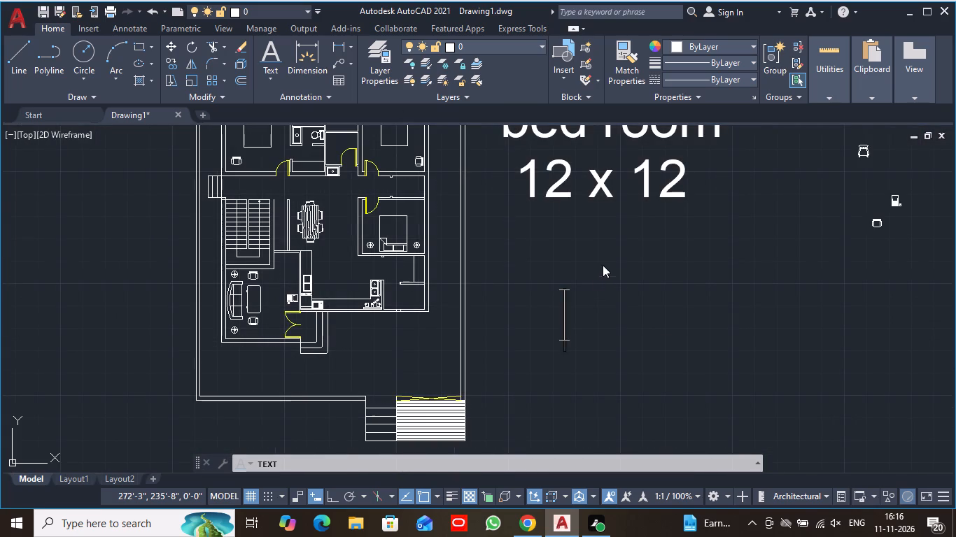
Erase the oversized two-line "bed room 12 x 12" label beside the floor plan.
middle_drag(605, 262, 591, 361)
scroll(593, 356, down, 1)
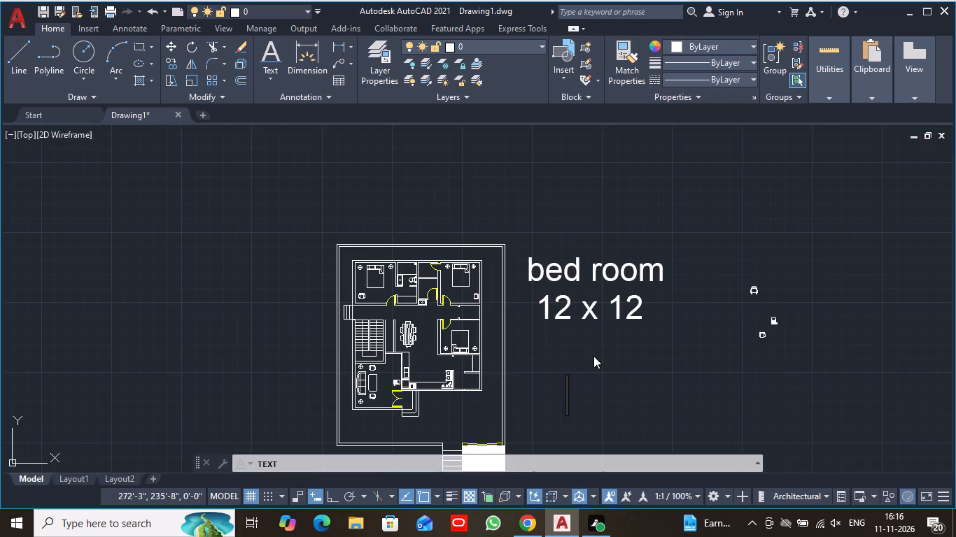
scroll(595, 353, down, 1)
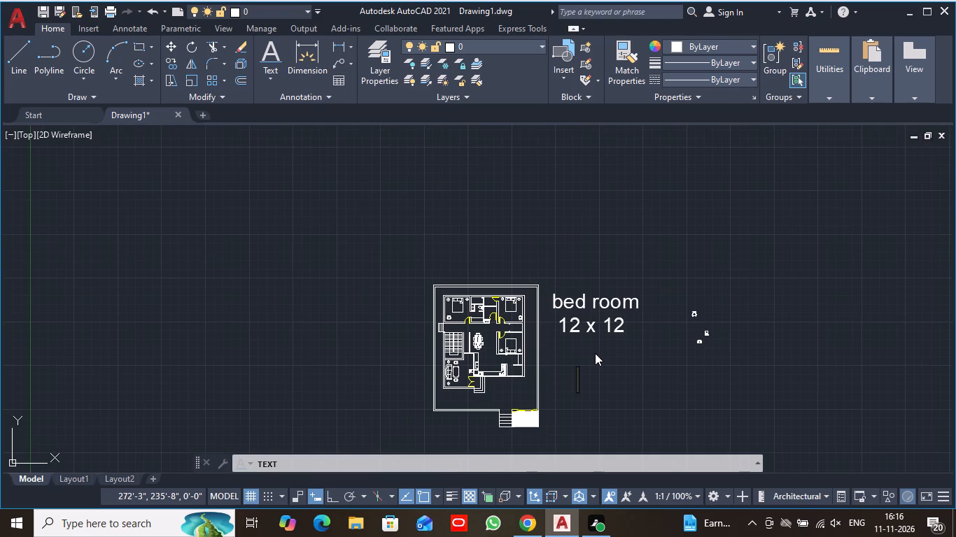
key(Escape)
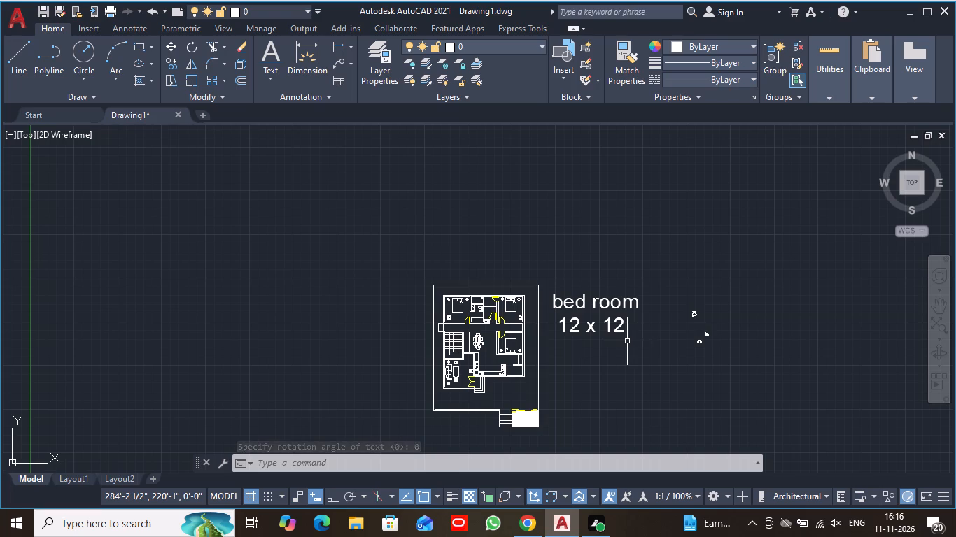
click(550, 280)
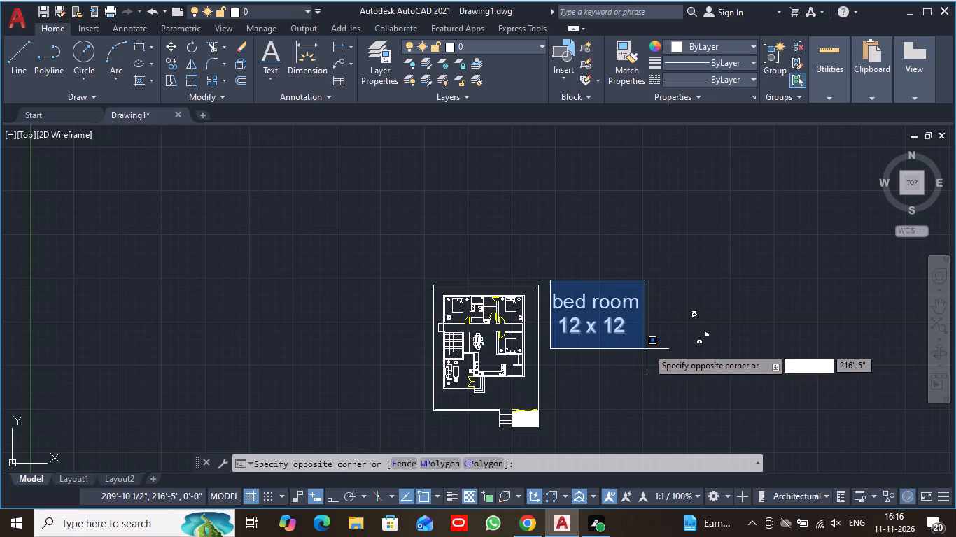
click(652, 348)
key(Delete)
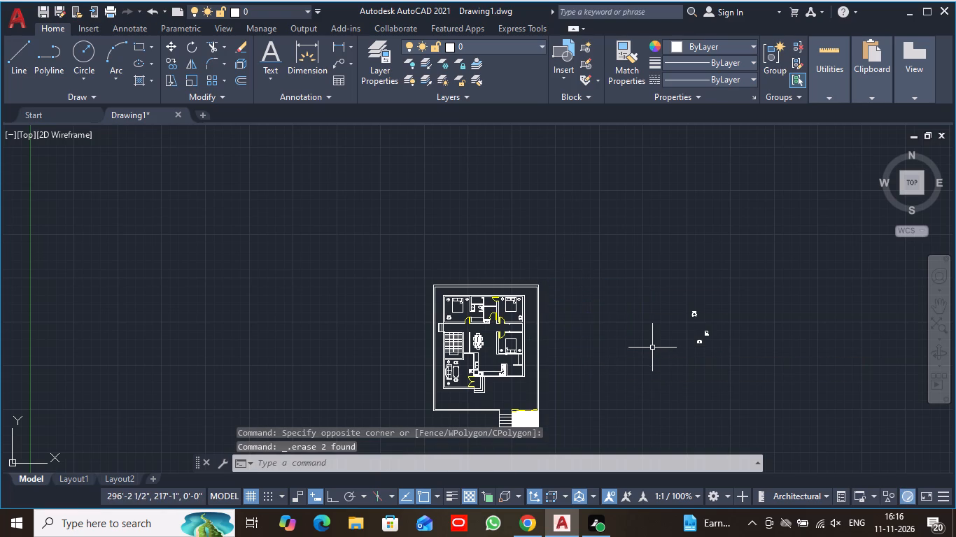
Add single-line text with height 6" and rotation 0 outside the plan's upper-right corner, reading "bed room" and "12 x 12" on two lines.
scroll(589, 359, up, 3)
middle_drag(532, 325, 418, 338)
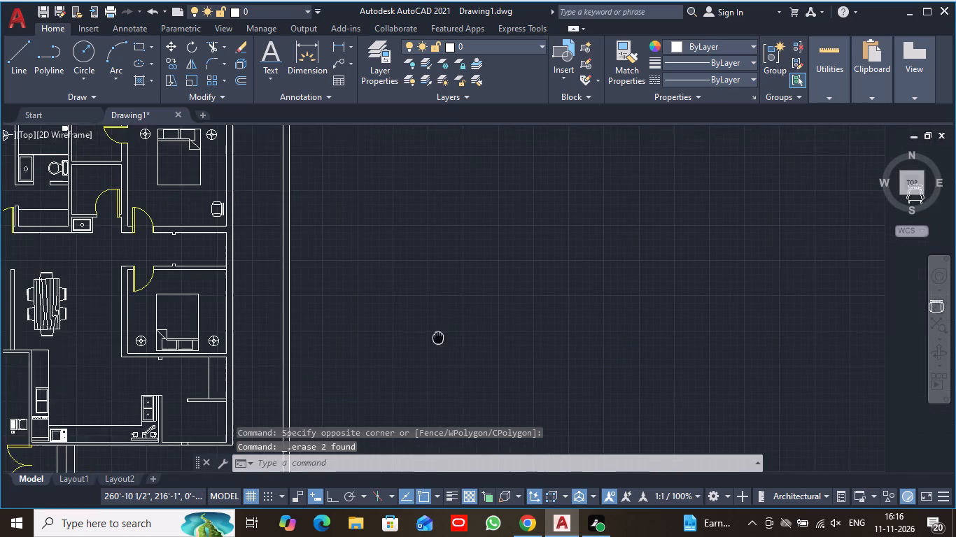
click(274, 78)
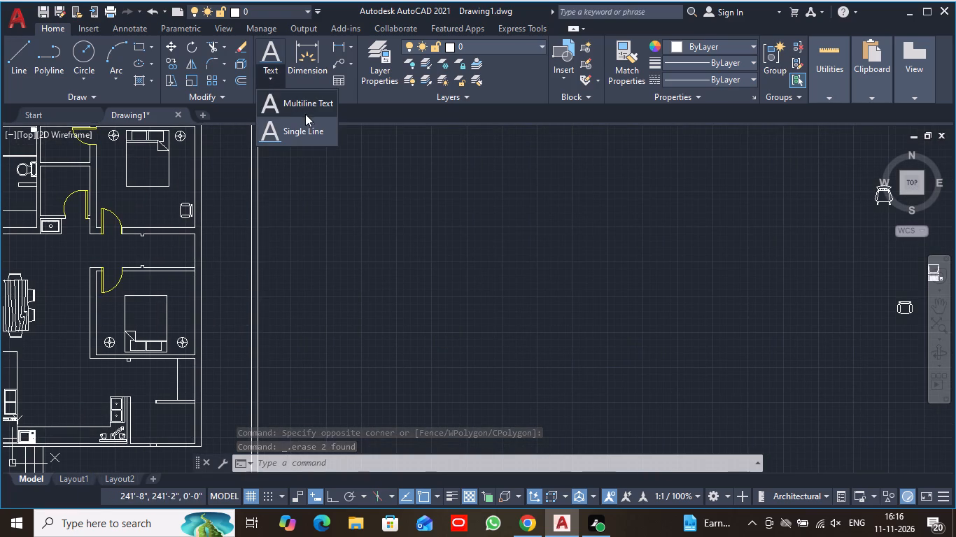
click(305, 131)
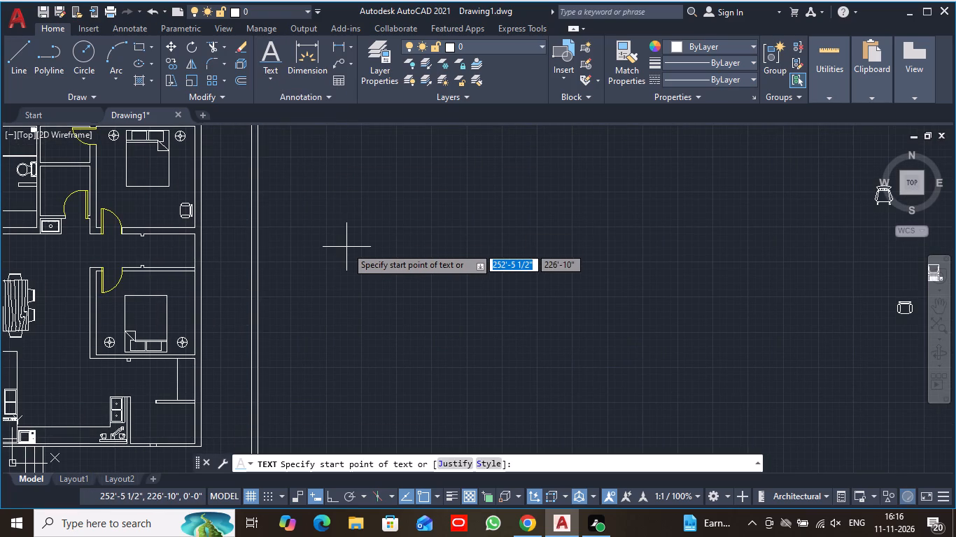
key(6)
key(shift+quotedbl)
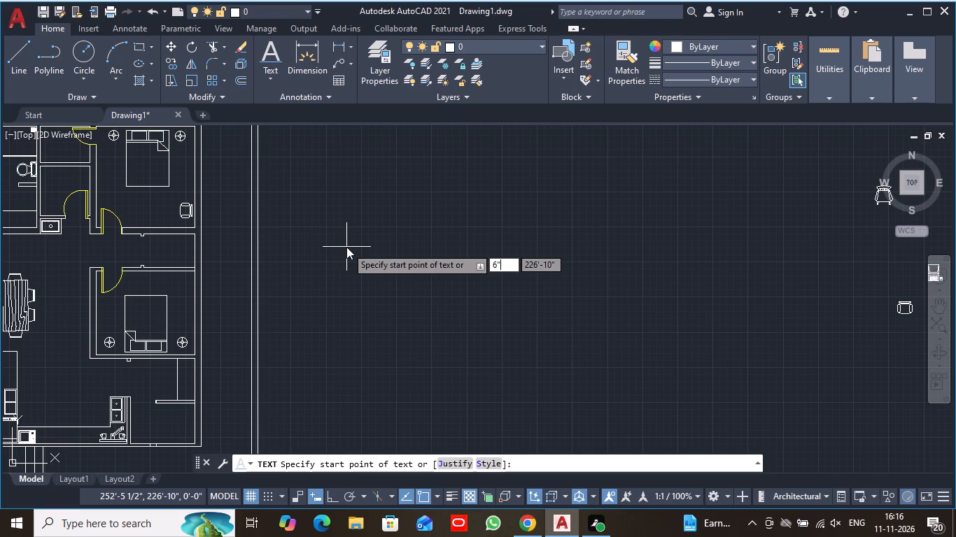
key(Return)
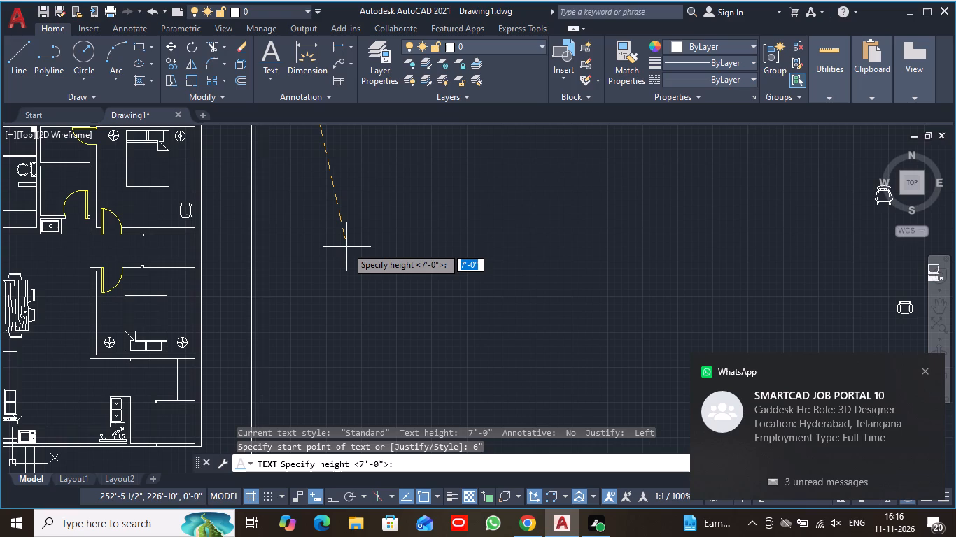
text(6")
key(Return)
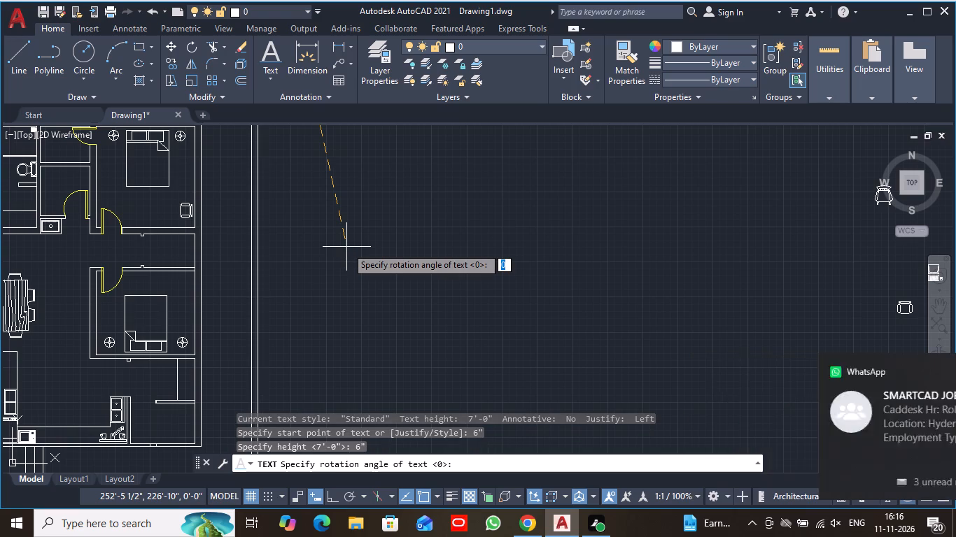
key(0)
key(Return)
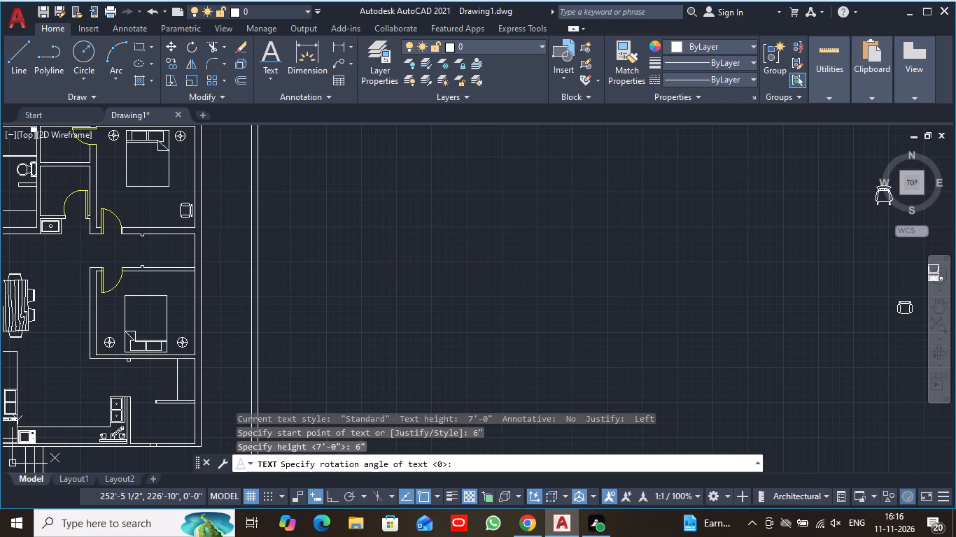
scroll(346, 247, down, 1)
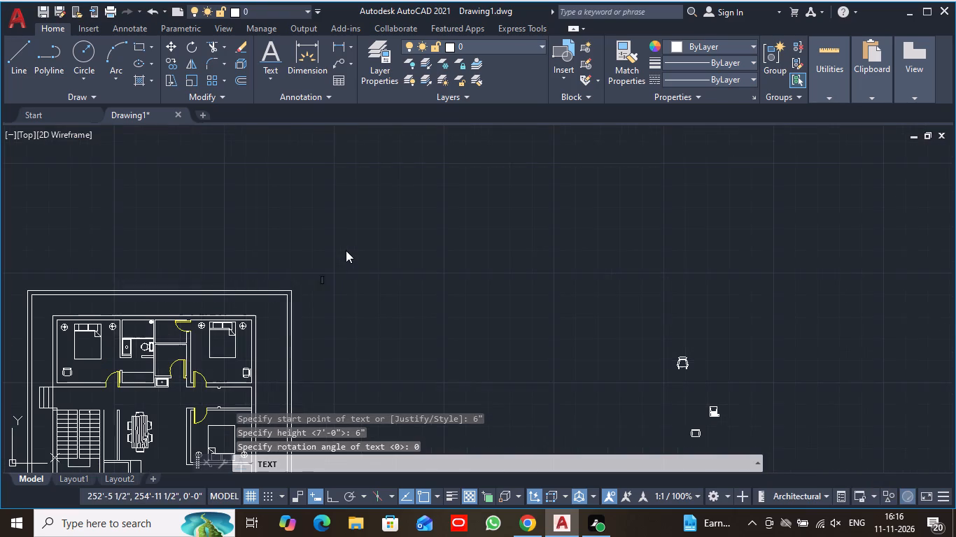
scroll(329, 299, up, 2)
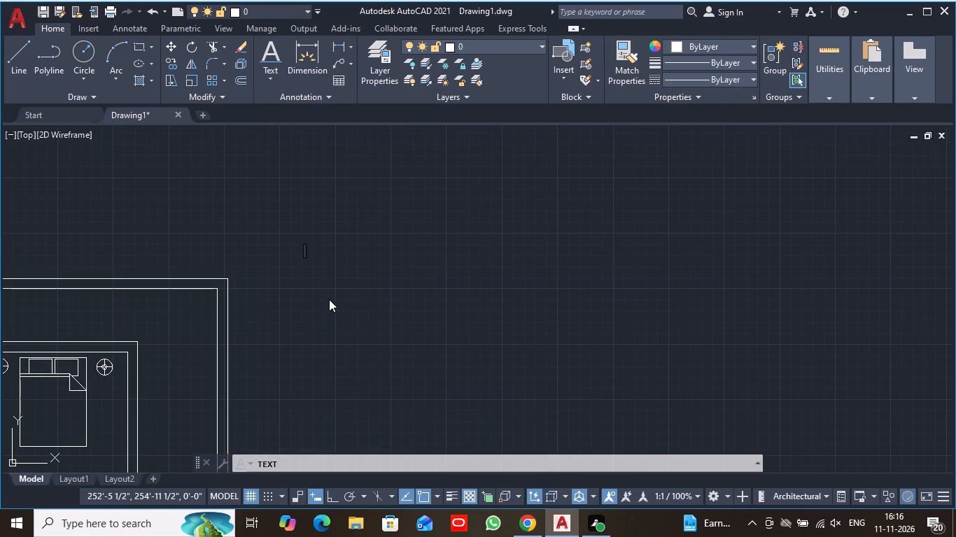
text(bed room)
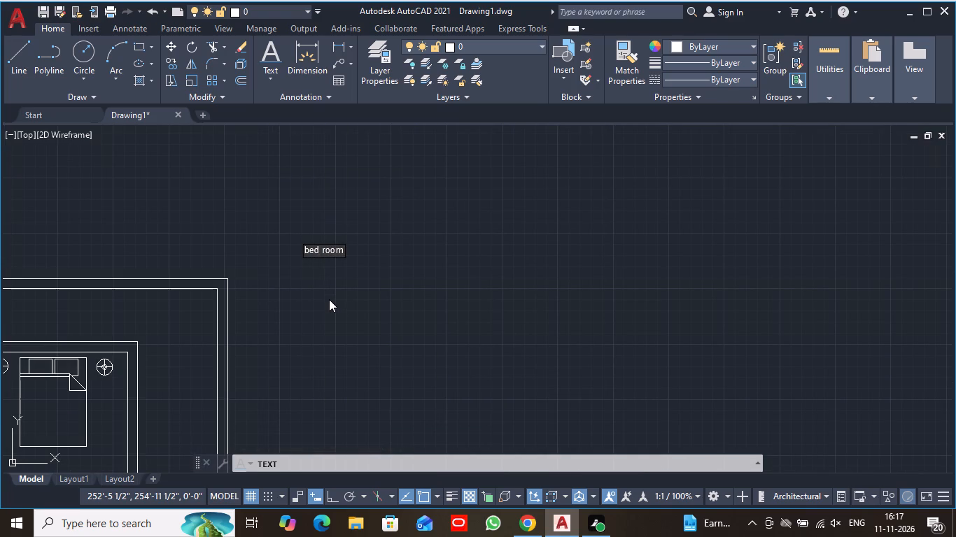
key(Return)
key(space)
text(12 x 12)
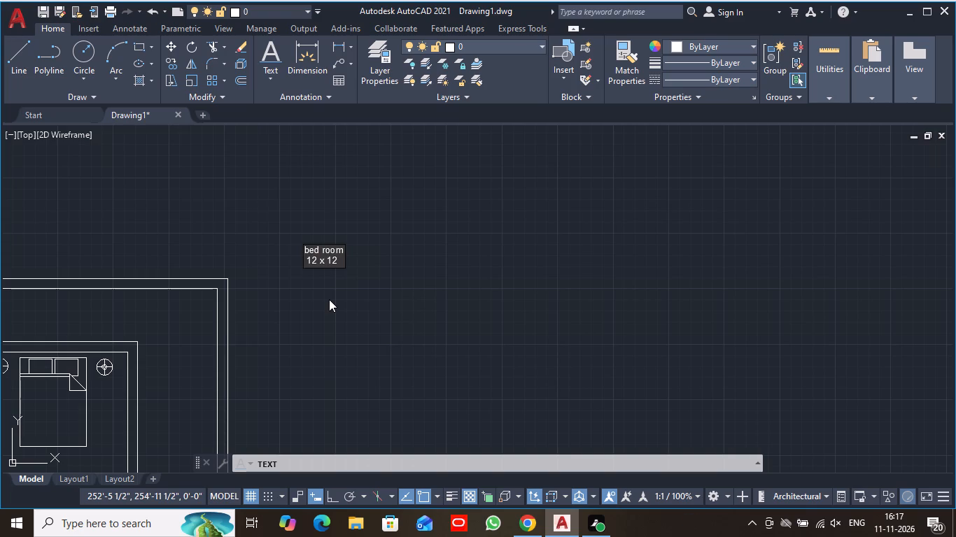
click(330, 315)
click(173, 59)
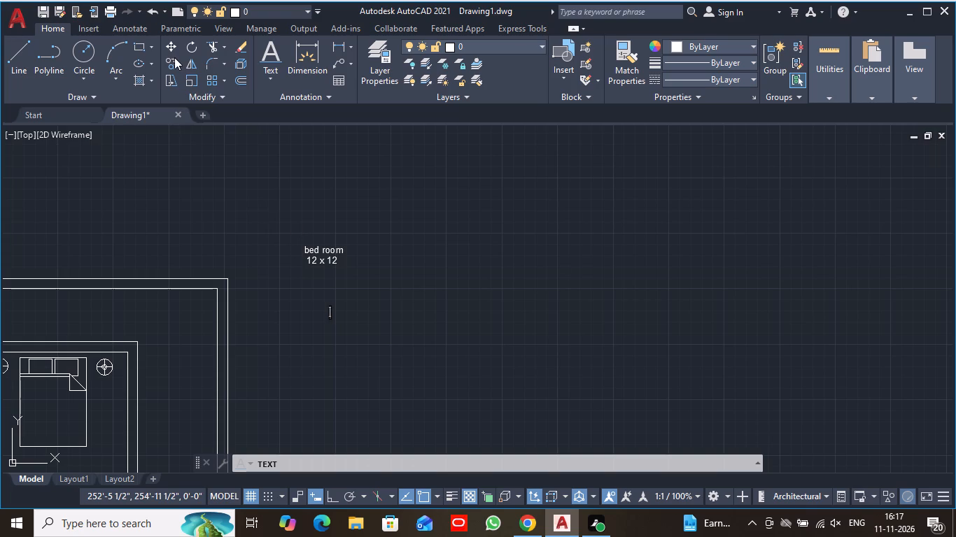
key(Escape)
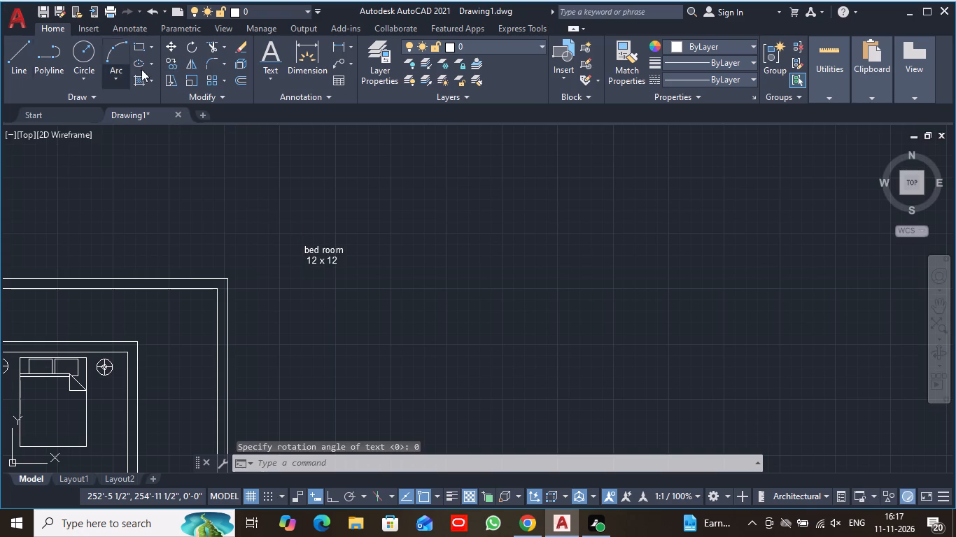
Copy the two-line bed room label into both upper bedrooms and the two small rooms between them.
click(169, 63)
click(295, 237)
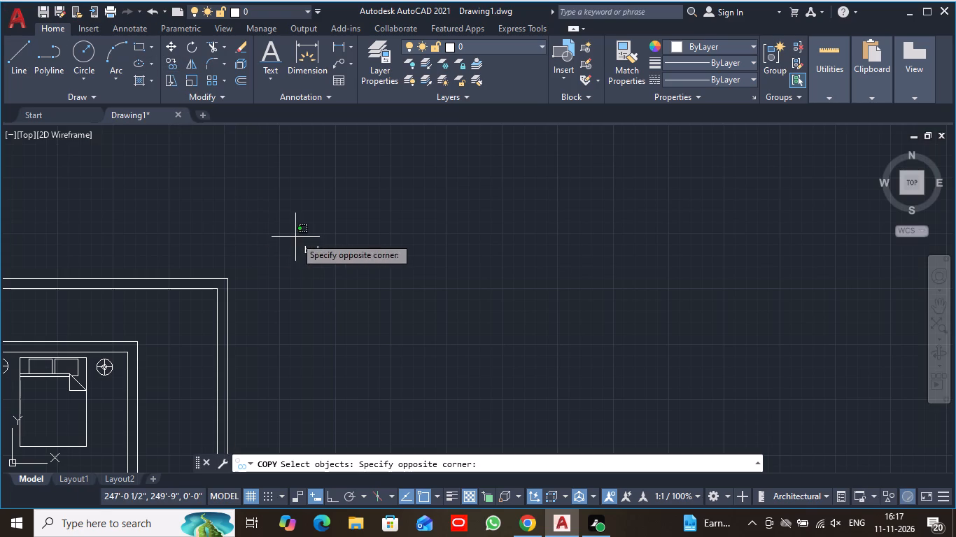
click(357, 277)
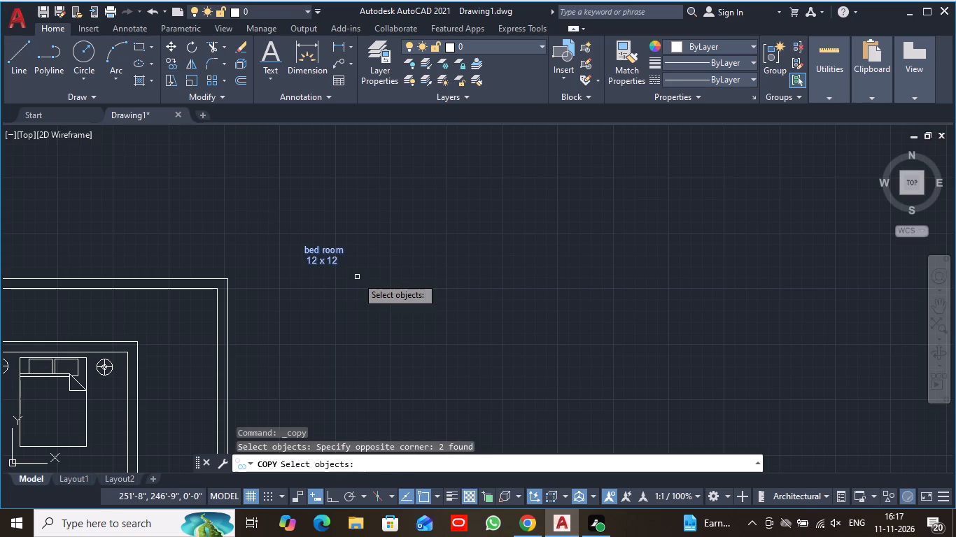
key(Return)
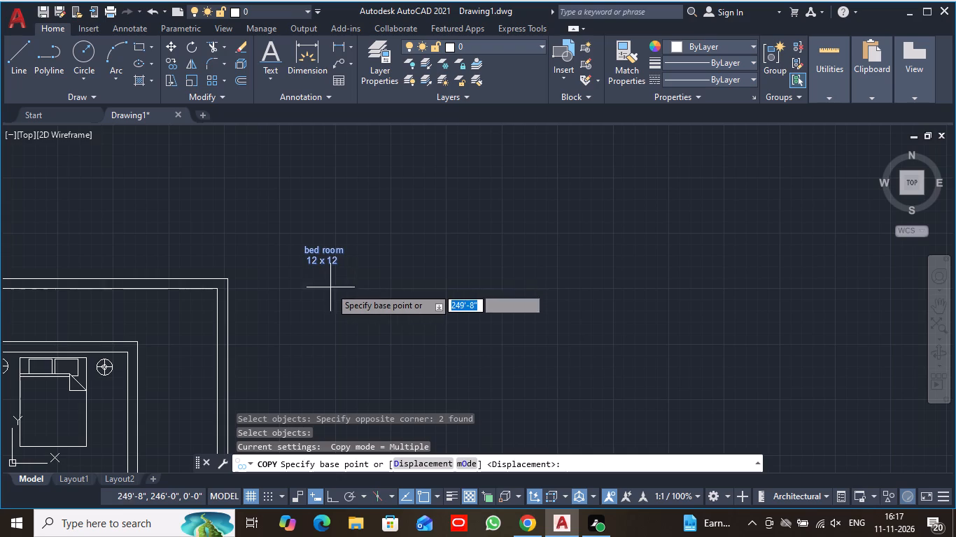
scroll(330, 287, down, 3)
middle_drag(304, 425, 388, 315)
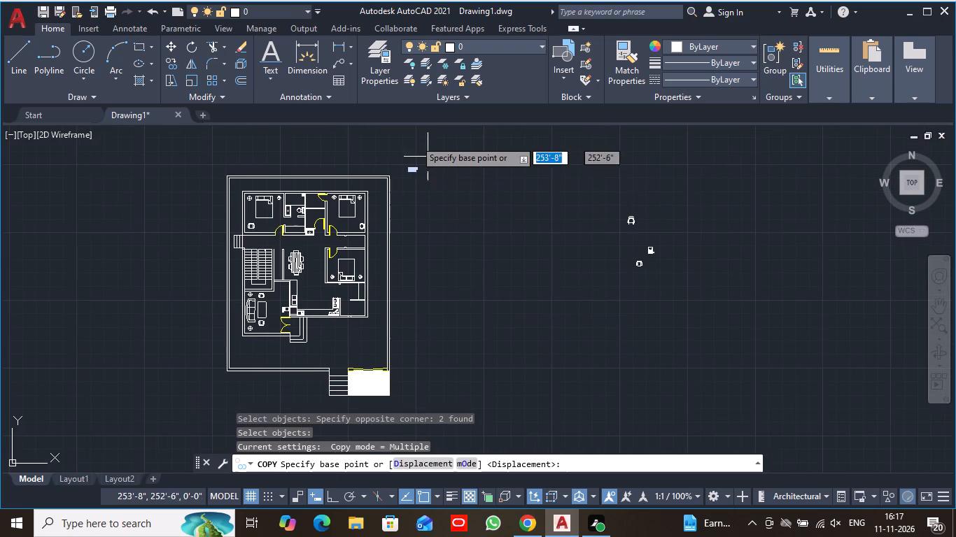
click(414, 169)
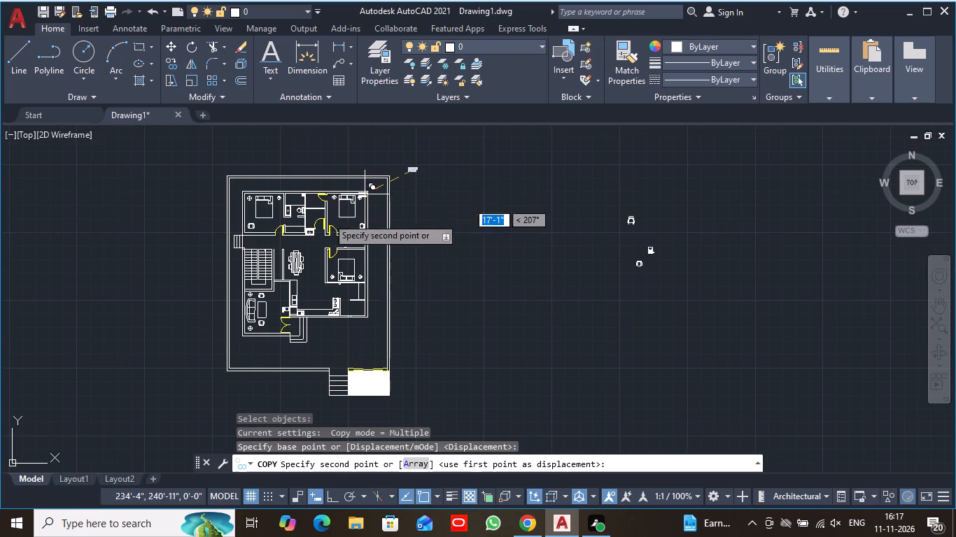
scroll(289, 236, up, 3)
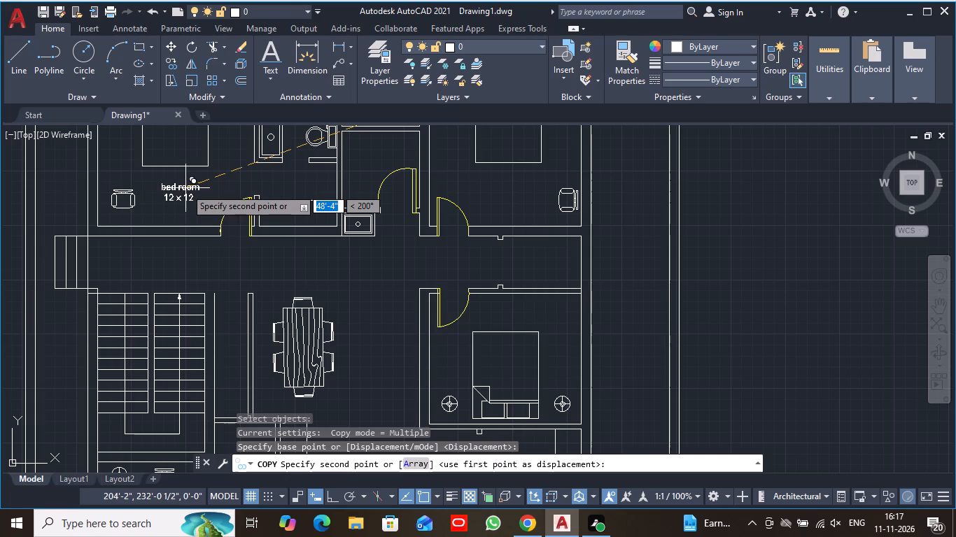
click(185, 188)
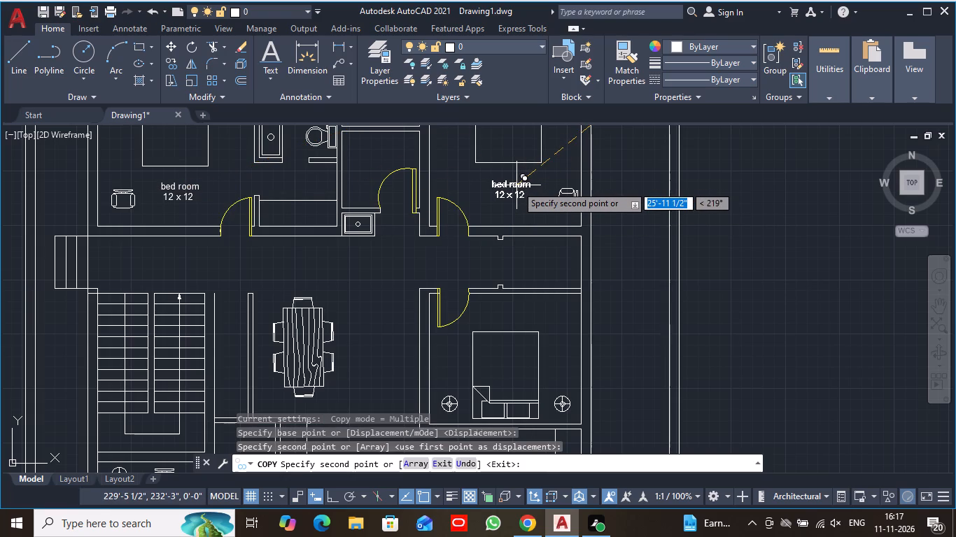
click(516, 185)
middle_drag(386, 271, 369, 351)
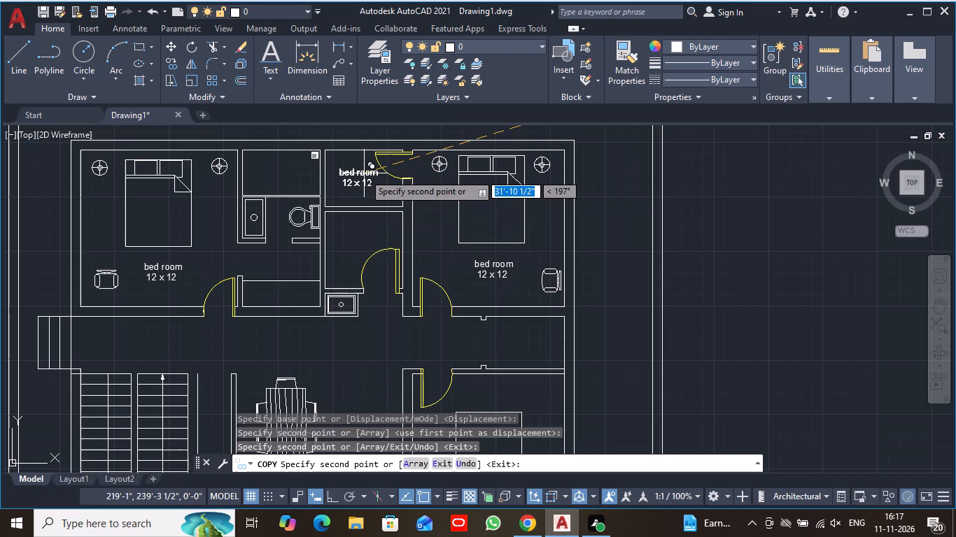
click(364, 173)
click(369, 234)
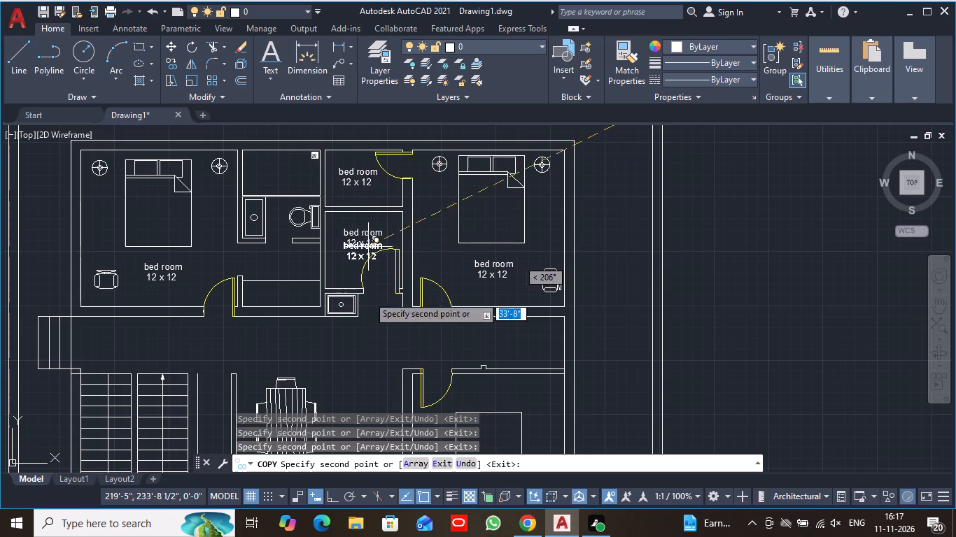
Place further copies of the bed room label on the stair landing and beside the living room's center table.
middle_drag(348, 366, 398, 157)
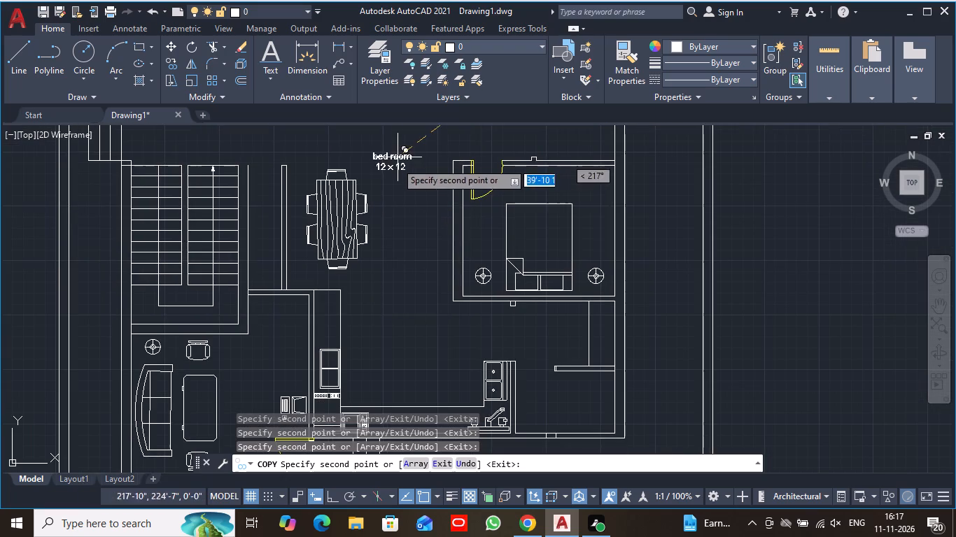
click(190, 301)
middle_drag(258, 368, 248, 315)
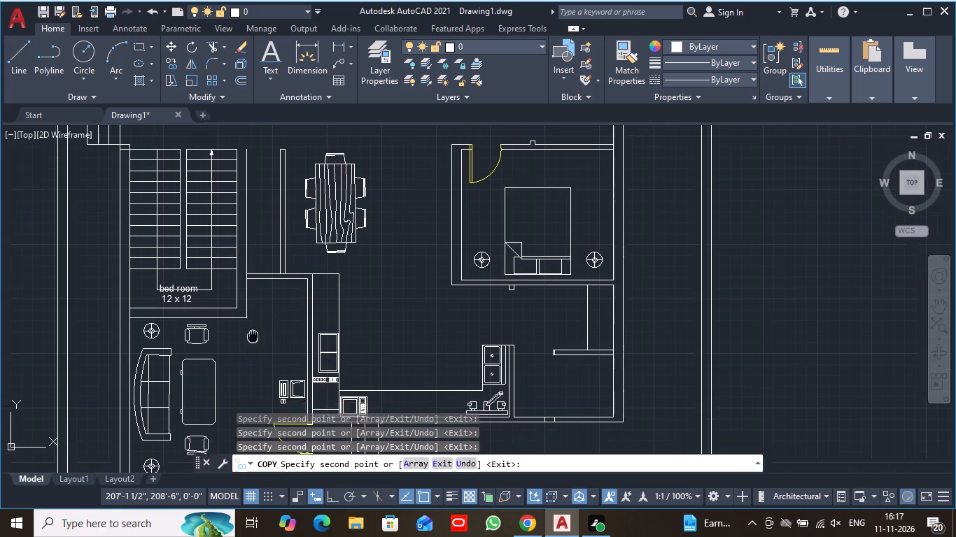
middle_drag(248, 315, 248, 234)
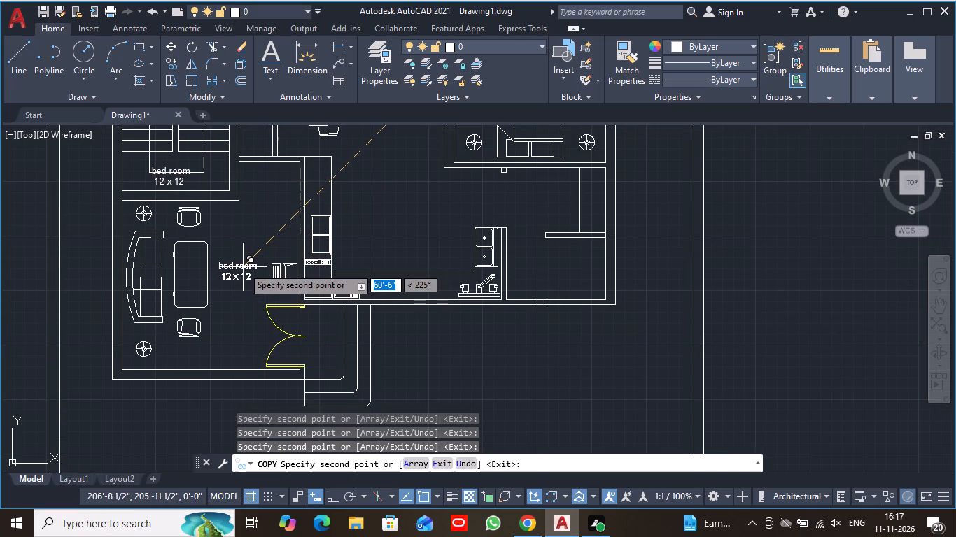
click(243, 267)
Place copies of the bed room label beside the dining table, above the bed in the lower bedroom, and in the kitchen.
scroll(432, 211, down, 2)
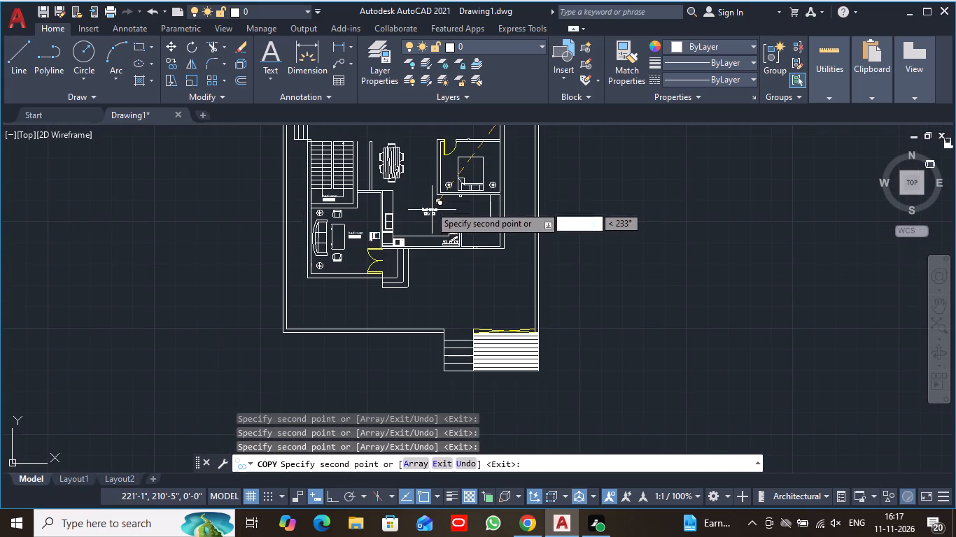
click(423, 162)
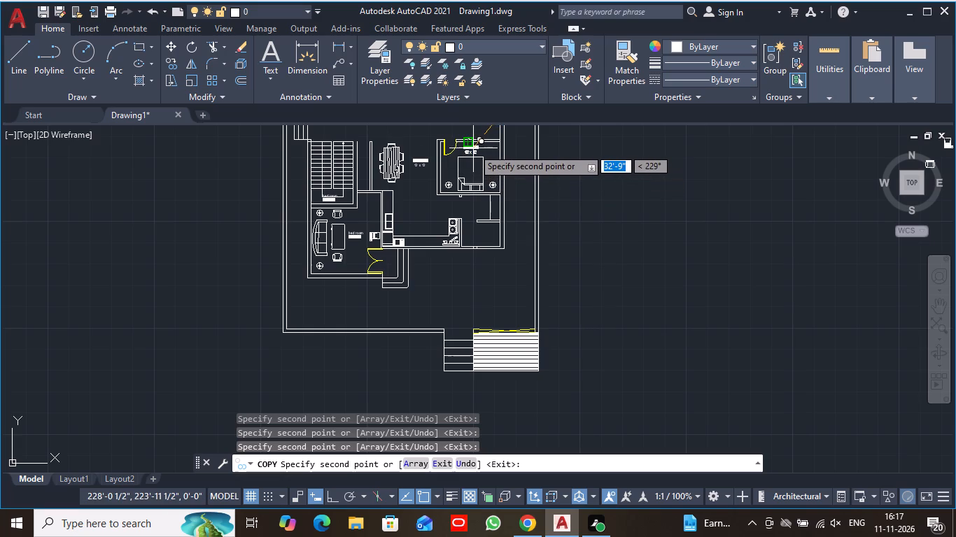
scroll(473, 148, up, 5)
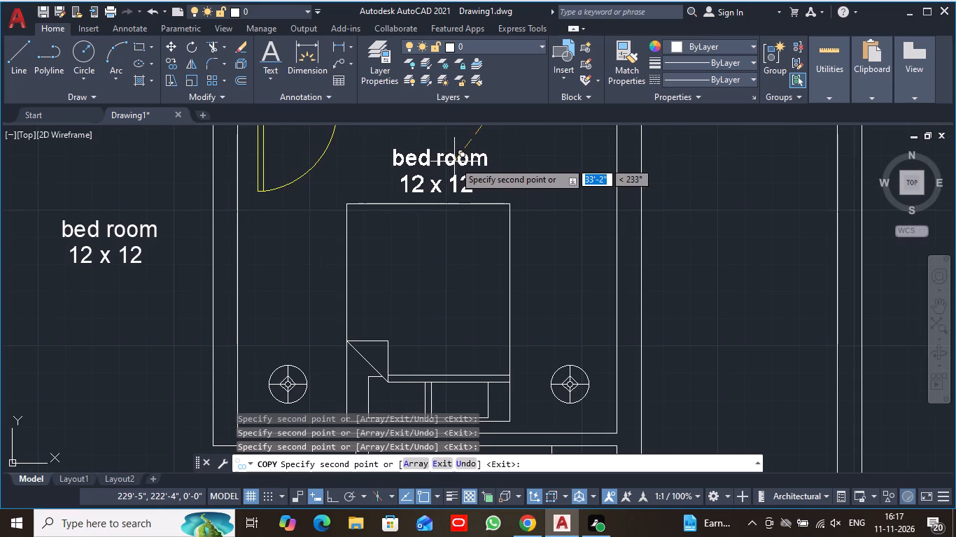
click(454, 162)
scroll(468, 283, down, 2)
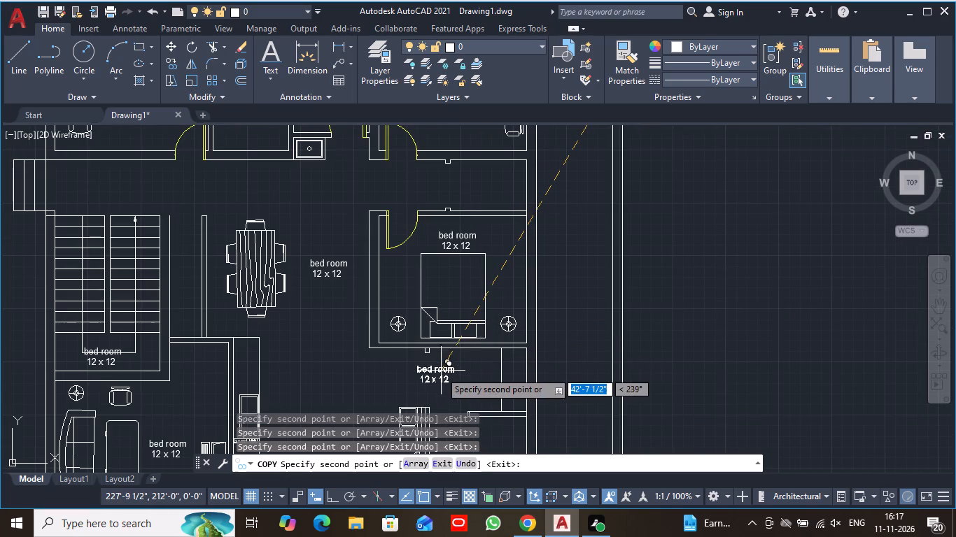
middle_drag(435, 379, 399, 165)
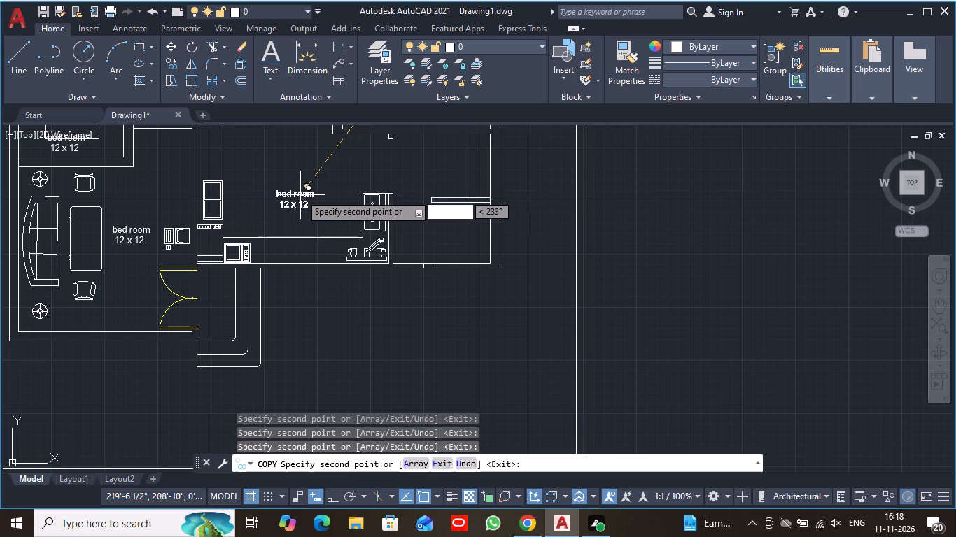
click(300, 192)
Place copies of the bed room label at both ends of the corridor, above the stairs and between the two right-hand bedrooms.
scroll(389, 180, down, 2)
middle_drag(389, 180, 383, 285)
scroll(353, 227, up, 2)
middle_drag(319, 180, 324, 224)
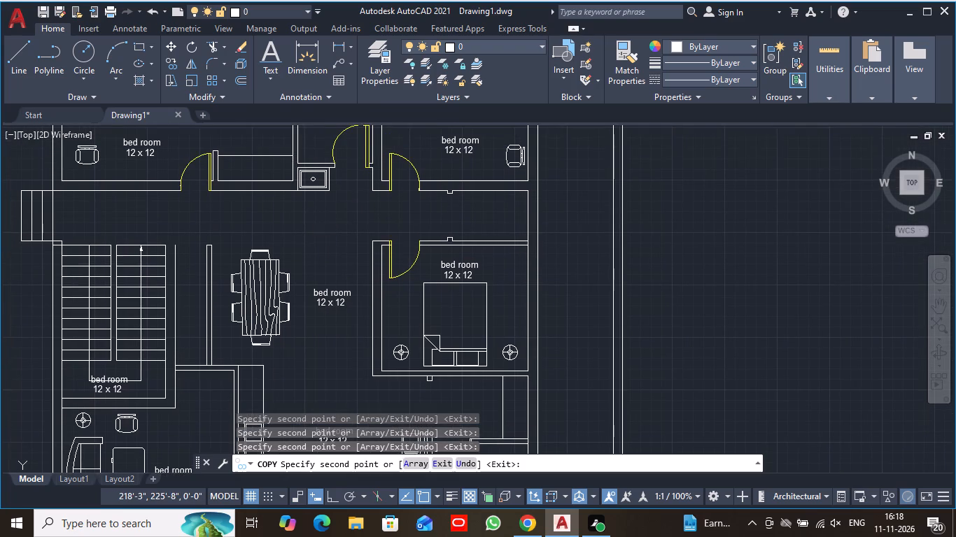
middle_drag(324, 224, 325, 228)
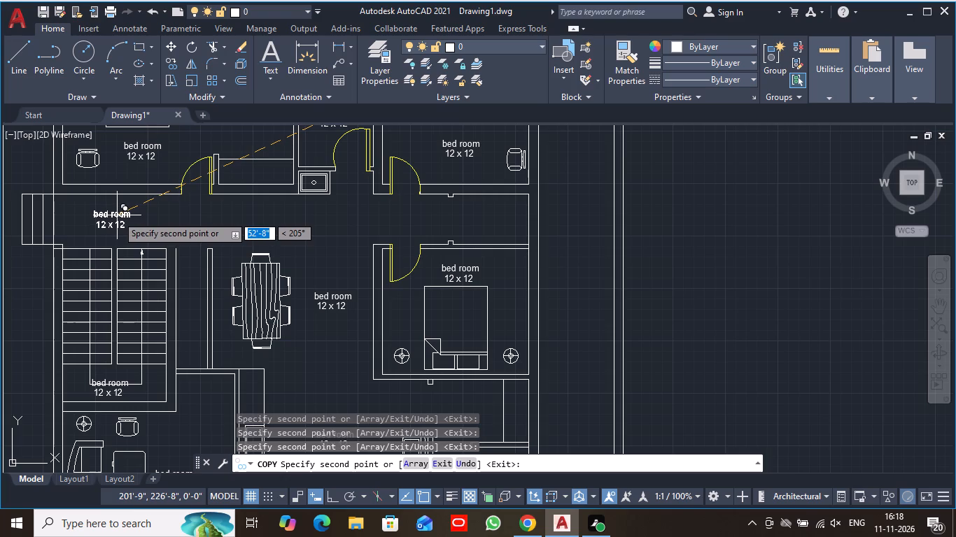
click(117, 215)
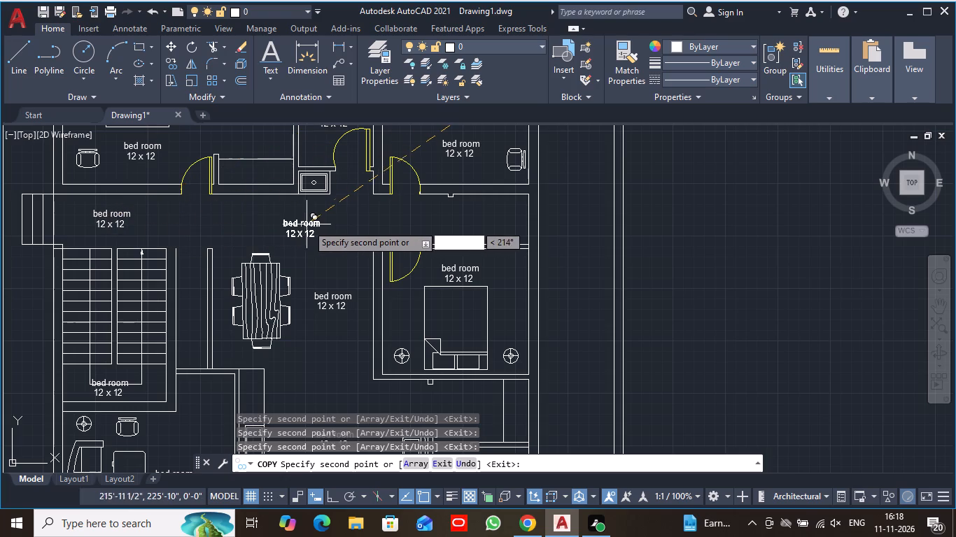
scroll(311, 227, down, 1)
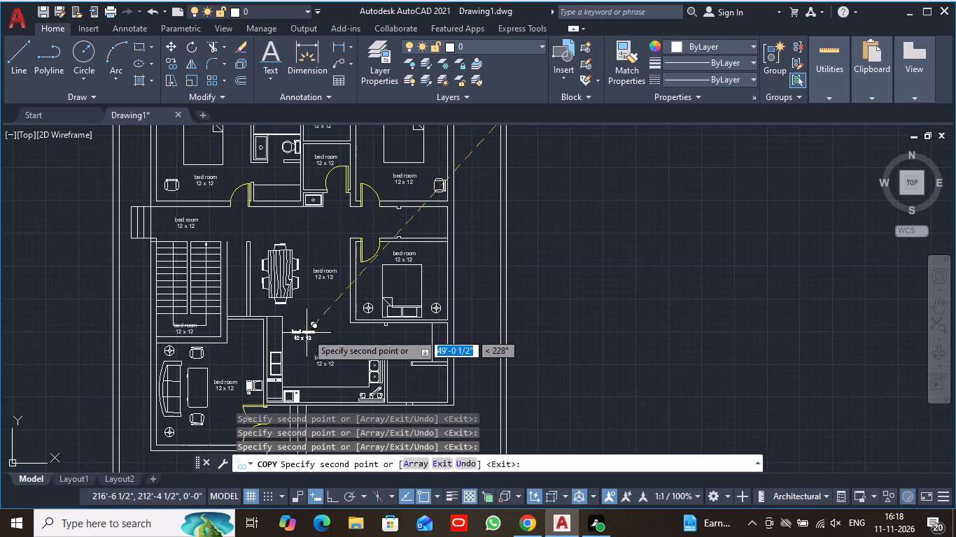
middle_drag(307, 333, 280, 228)
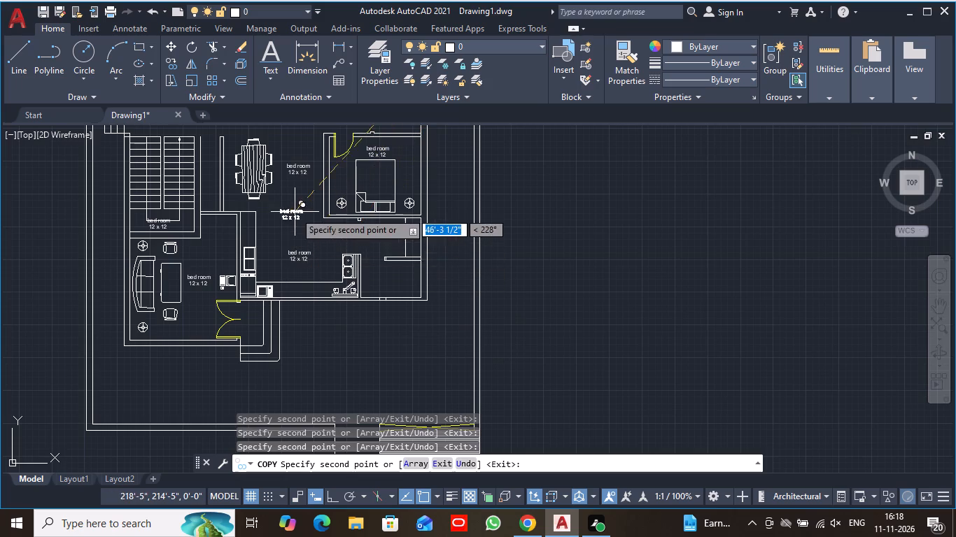
middle_drag(293, 212, 265, 299)
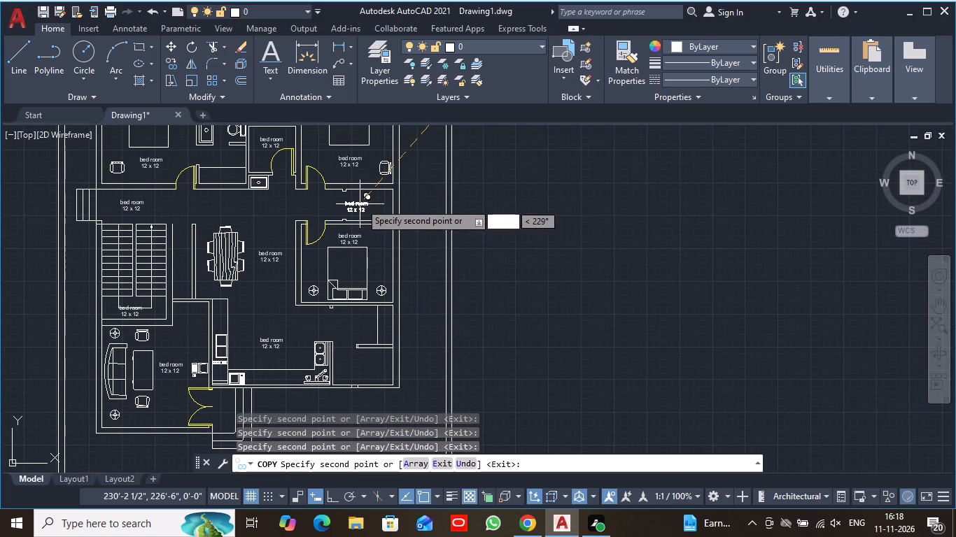
click(358, 201)
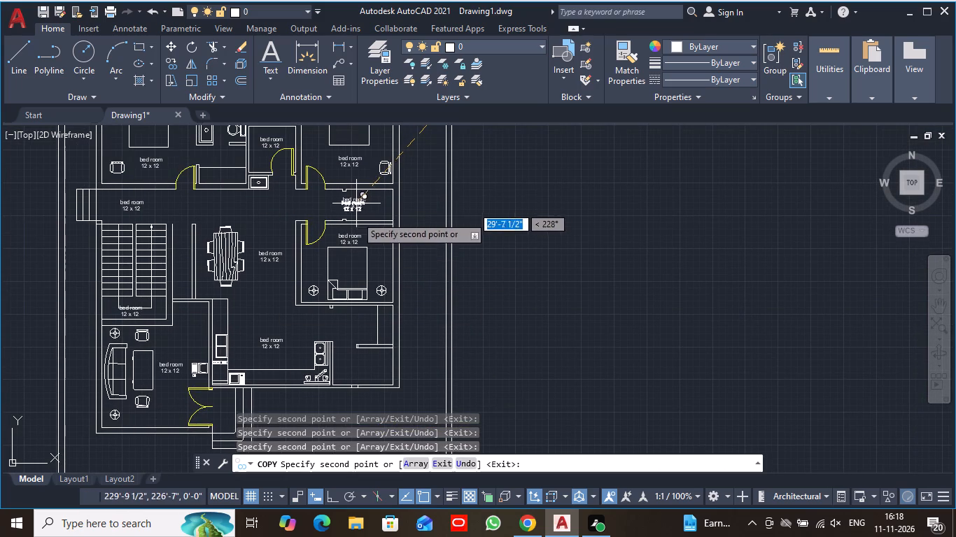
key(Escape)
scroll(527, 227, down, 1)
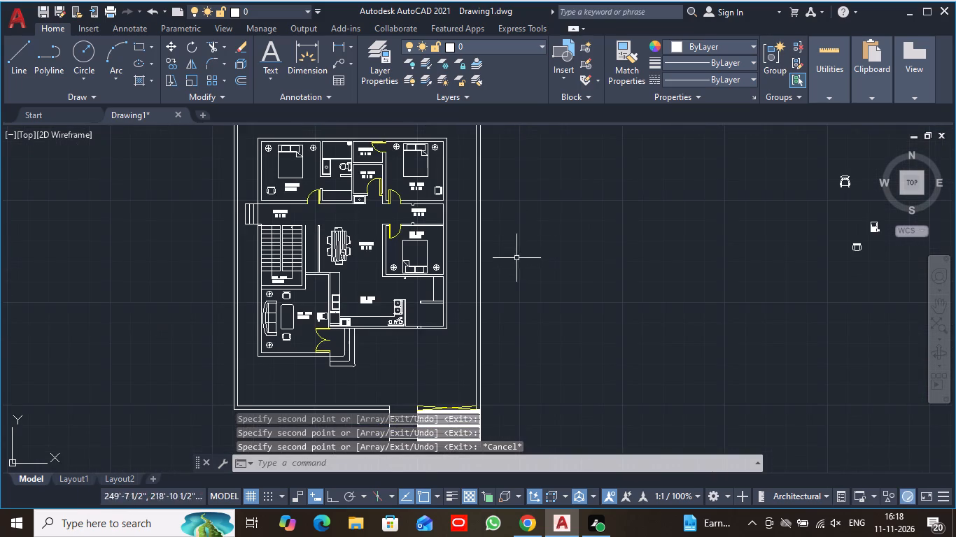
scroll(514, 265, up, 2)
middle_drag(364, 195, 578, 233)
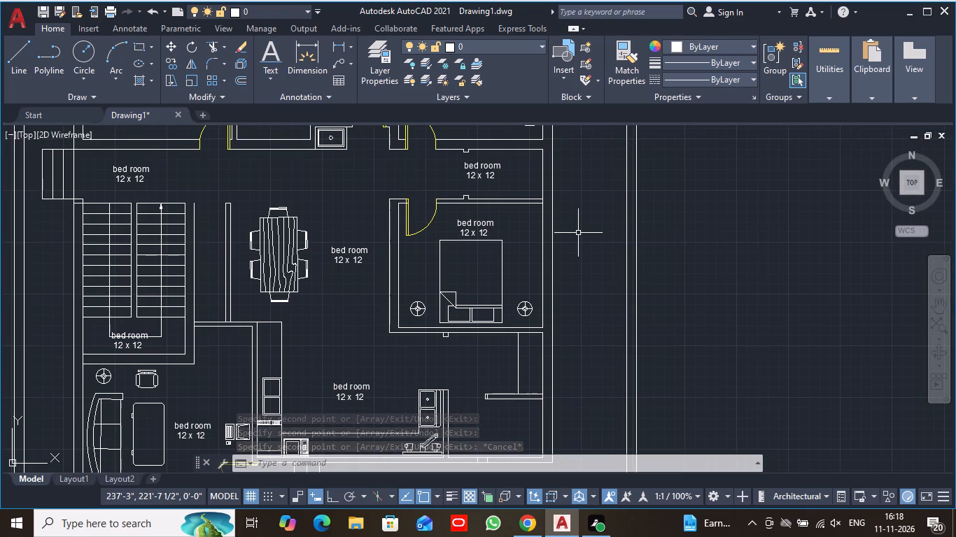
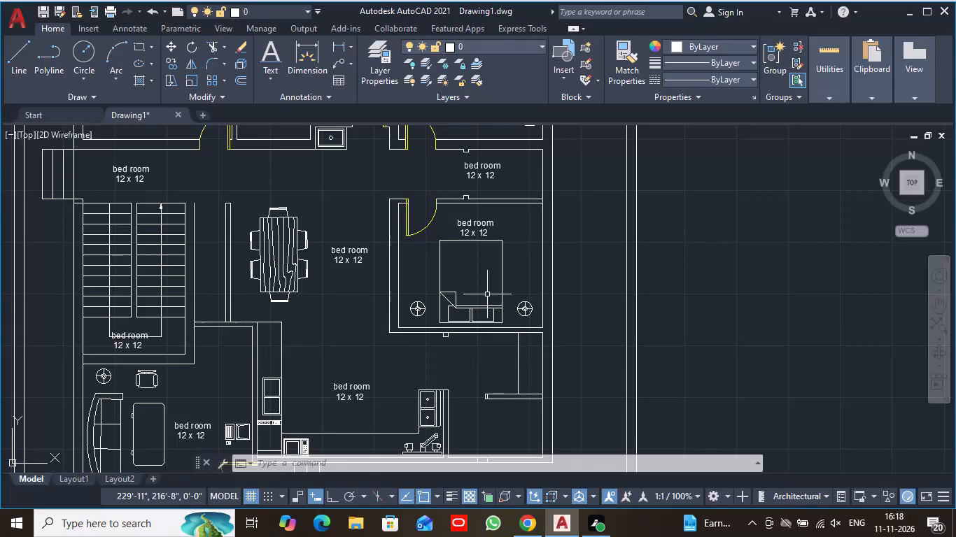
Change the bed room name text in the kitchen area to kitchen.
scroll(330, 349, down, 1)
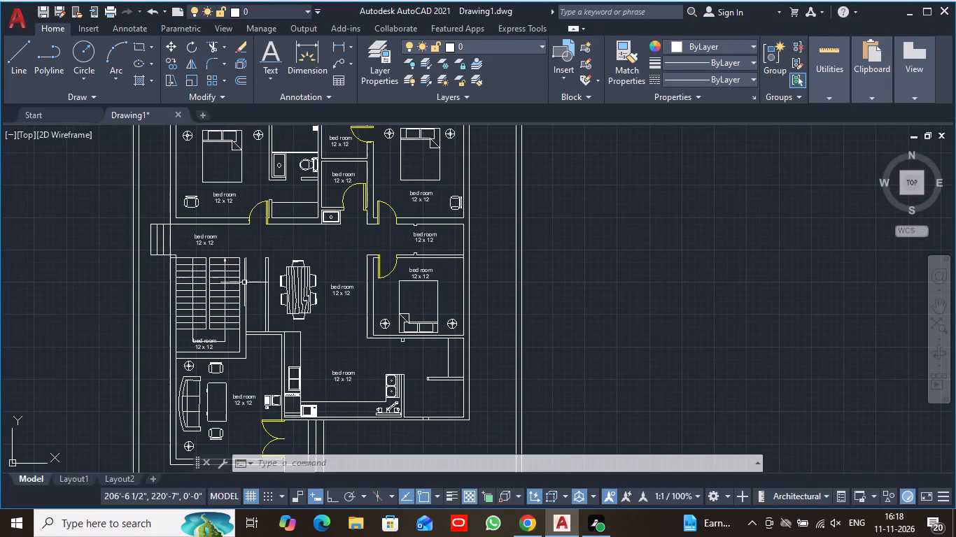
middle_drag(237, 241, 239, 271)
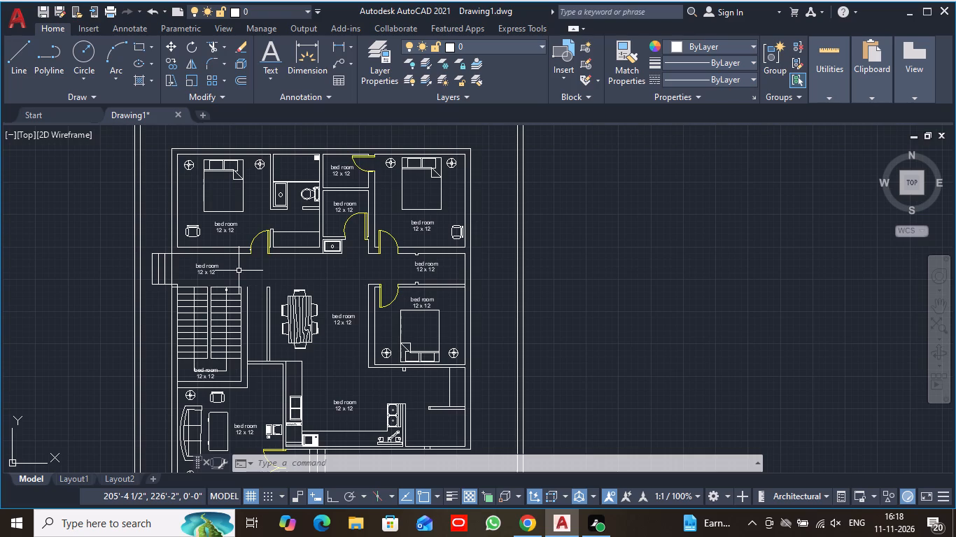
scroll(303, 355, up, 1)
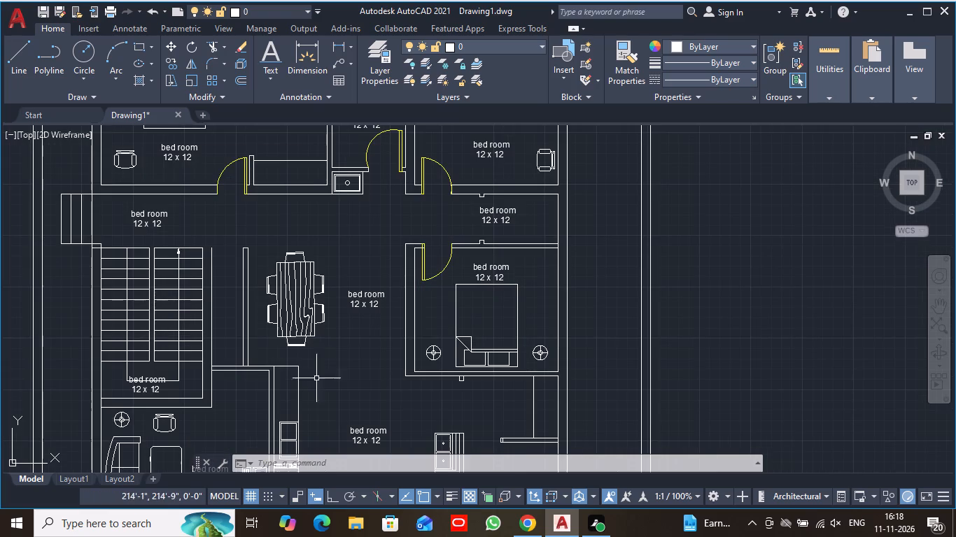
middle_drag(325, 387, 211, 274)
scroll(211, 274, up, 1)
scroll(248, 322, up, 2)
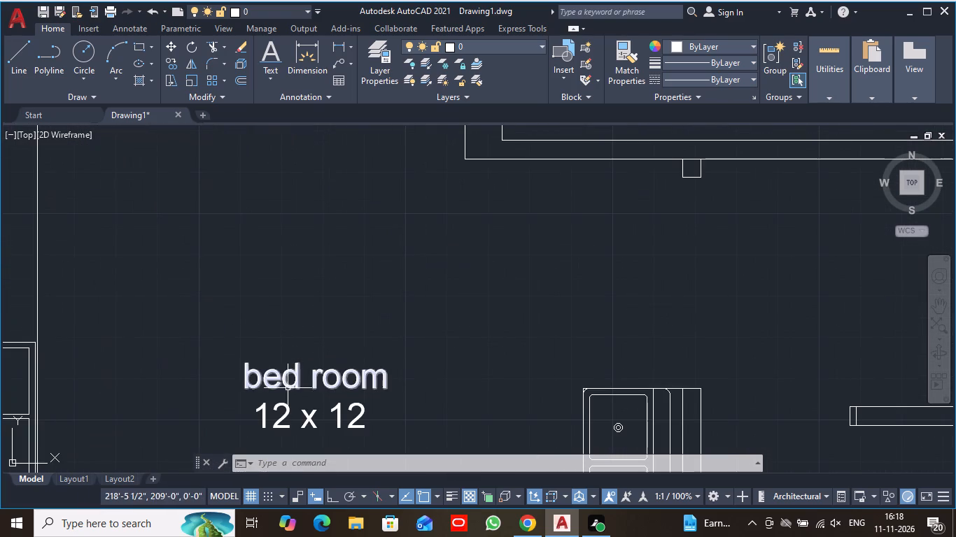
double_click(288, 382)
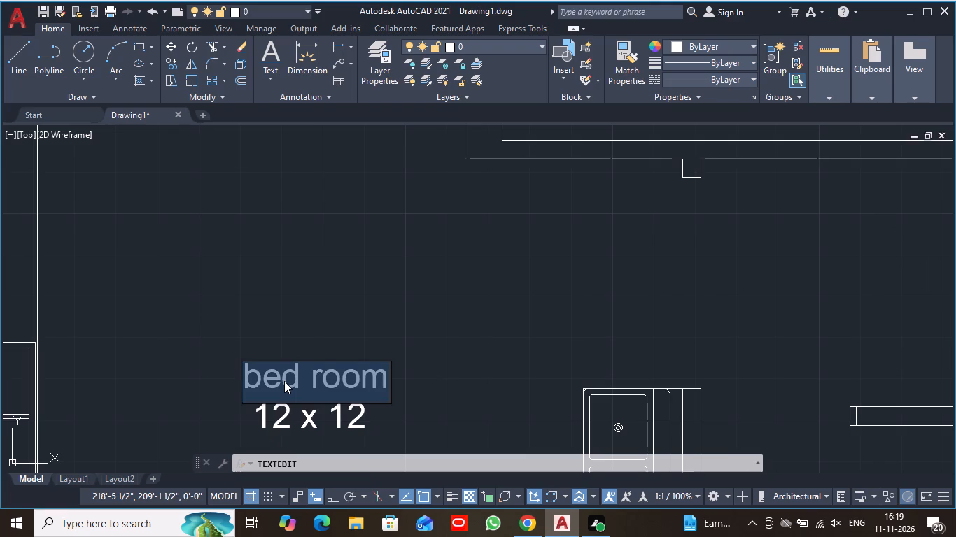
text(kitchen)
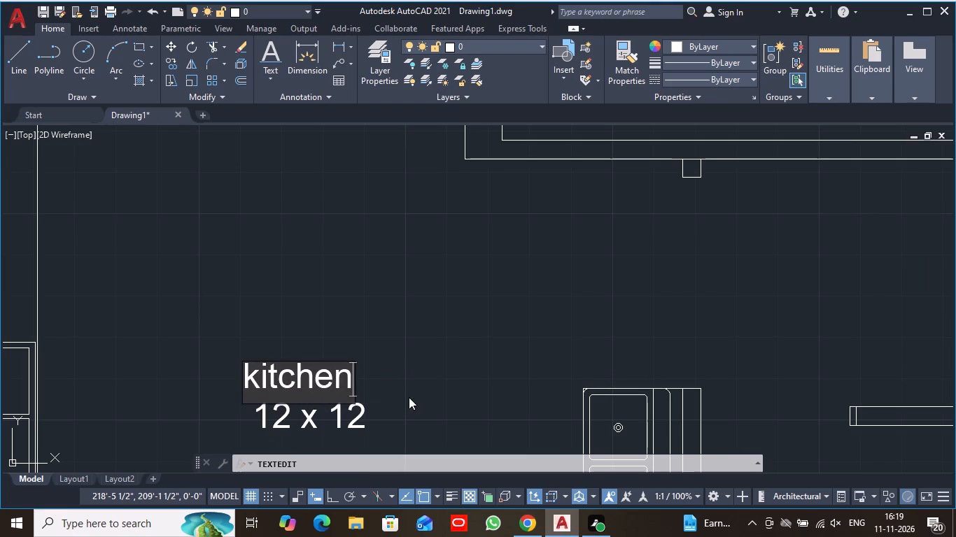
click(409, 397)
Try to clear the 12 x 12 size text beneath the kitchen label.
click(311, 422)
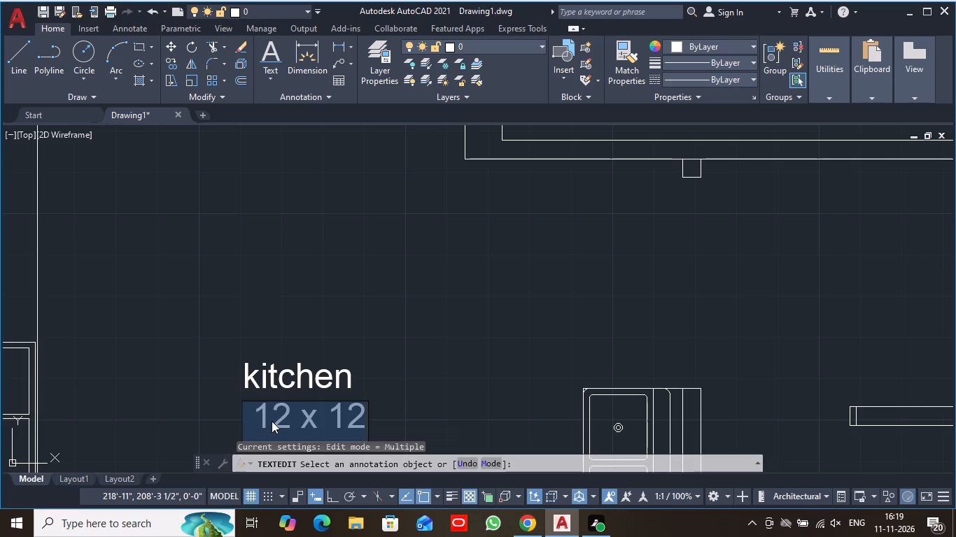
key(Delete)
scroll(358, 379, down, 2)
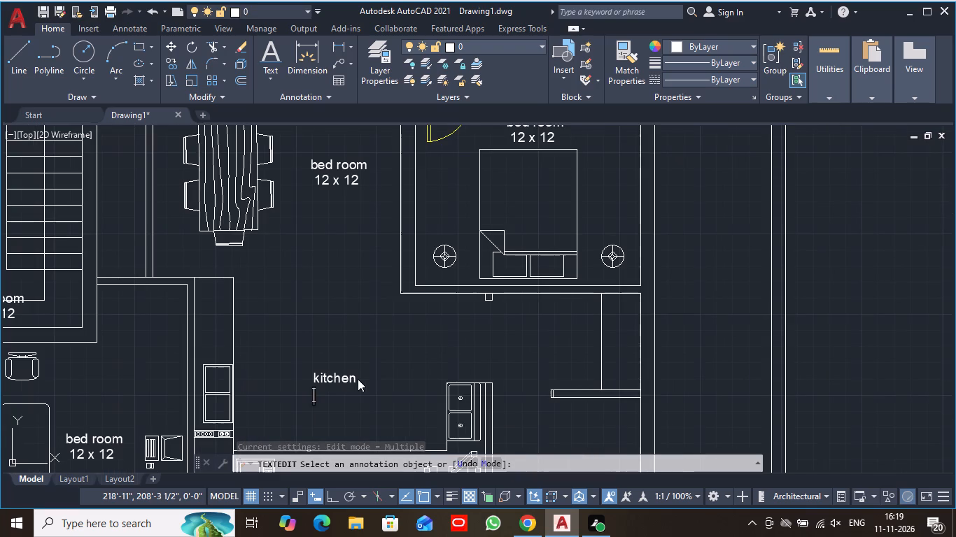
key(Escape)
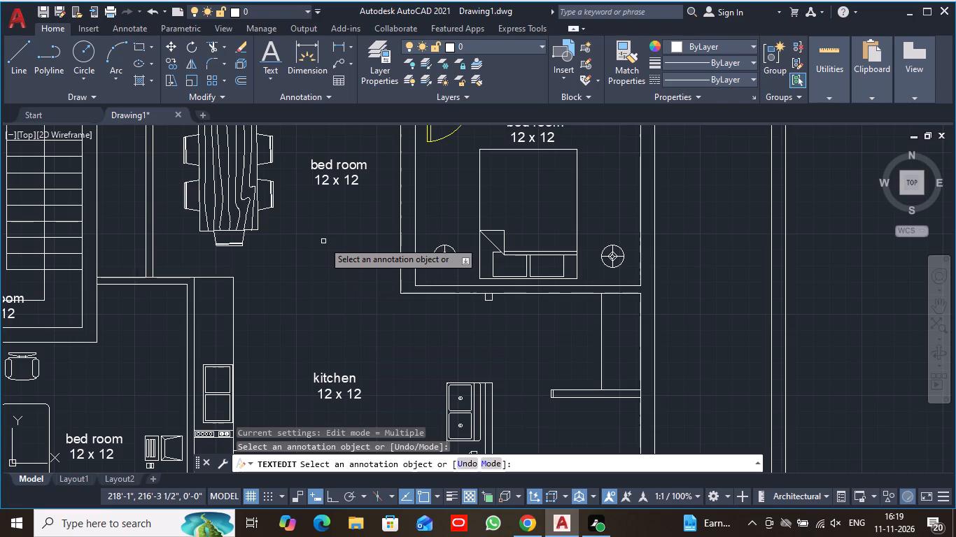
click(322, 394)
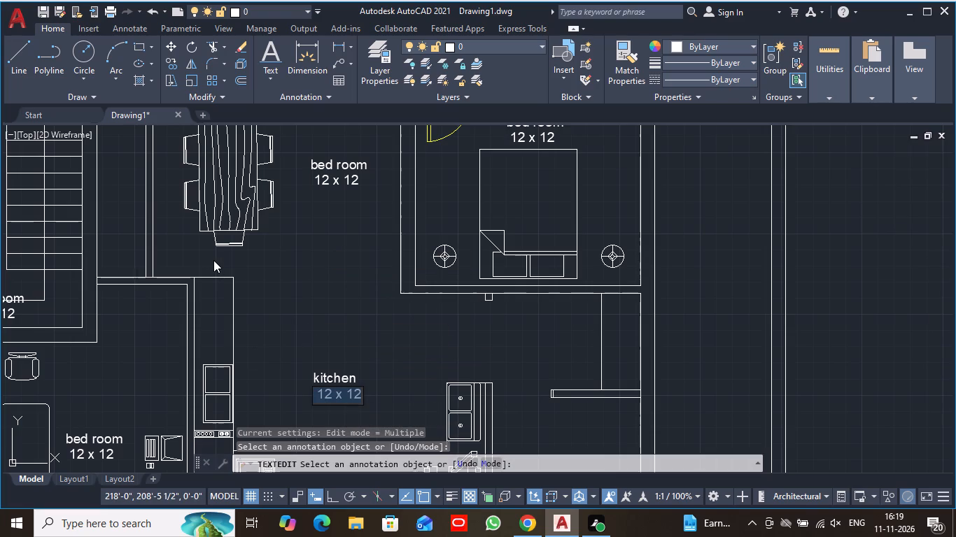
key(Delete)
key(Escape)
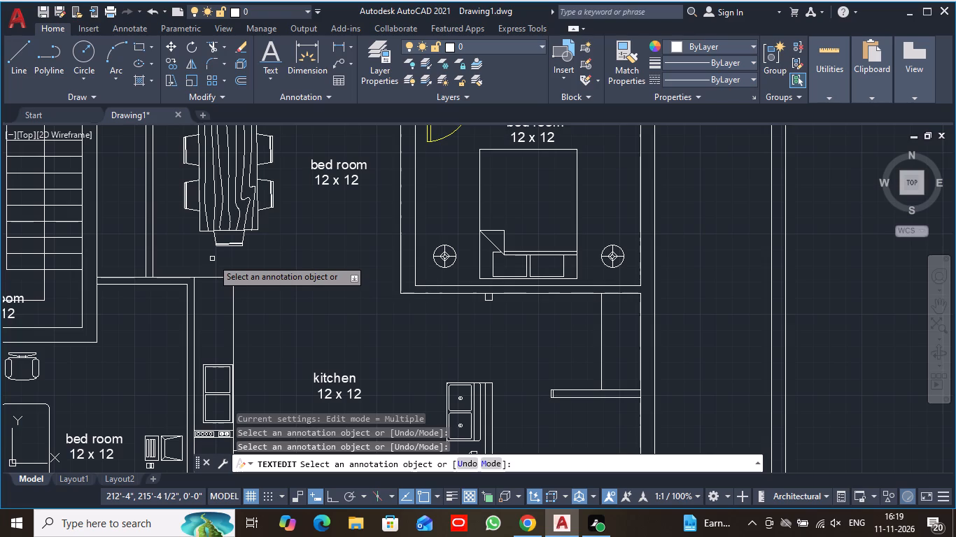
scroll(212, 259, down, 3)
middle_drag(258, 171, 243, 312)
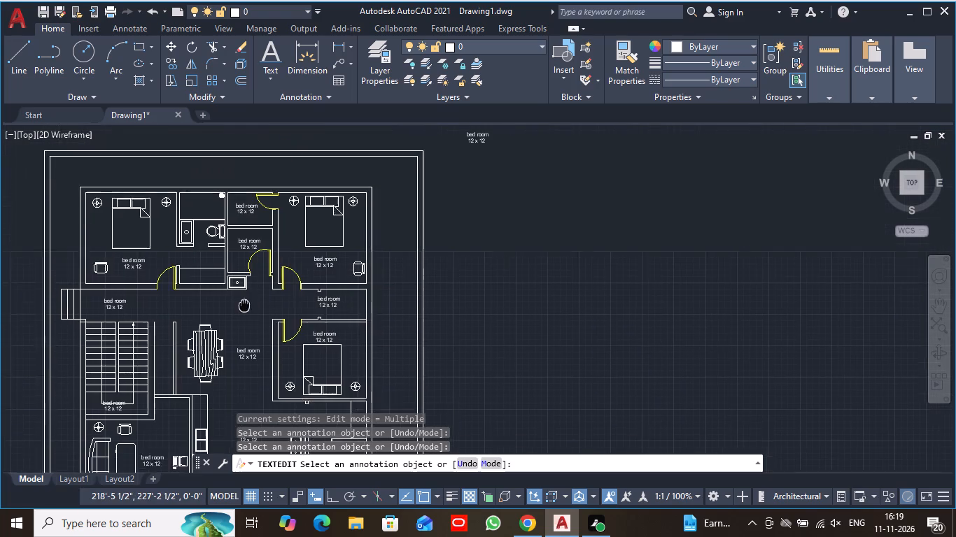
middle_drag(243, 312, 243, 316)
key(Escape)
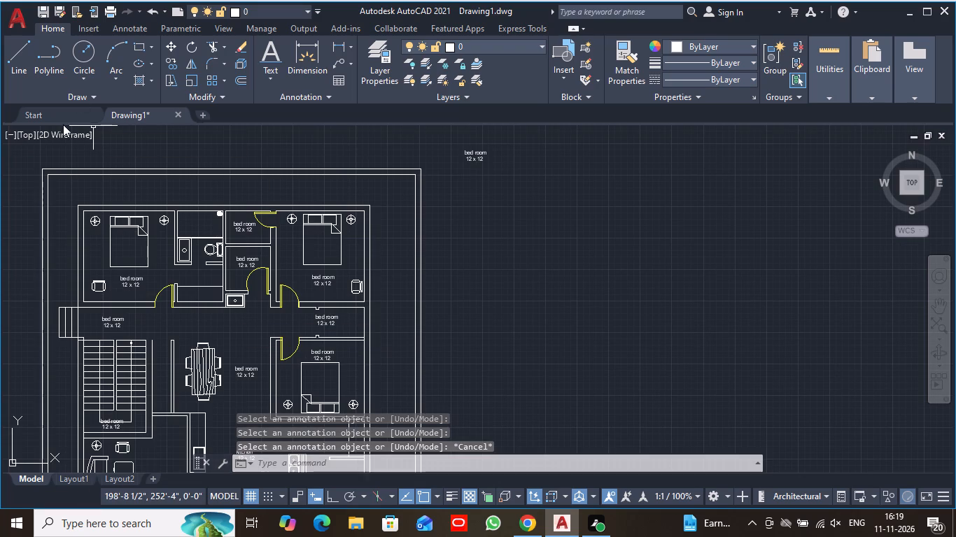
Change the name text in the upper small room between the two upper bedrooms to bath room.
scroll(220, 255, up, 3)
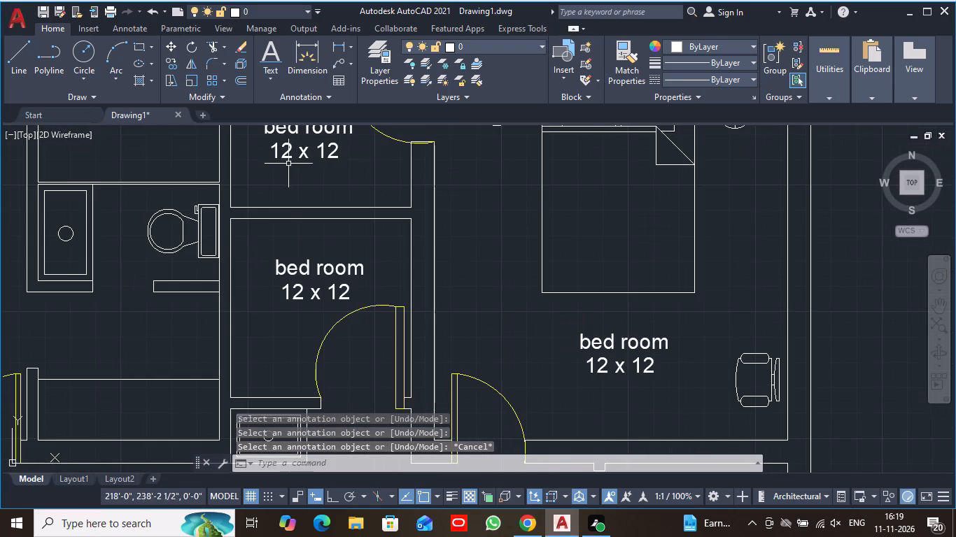
middle_drag(286, 173, 248, 235)
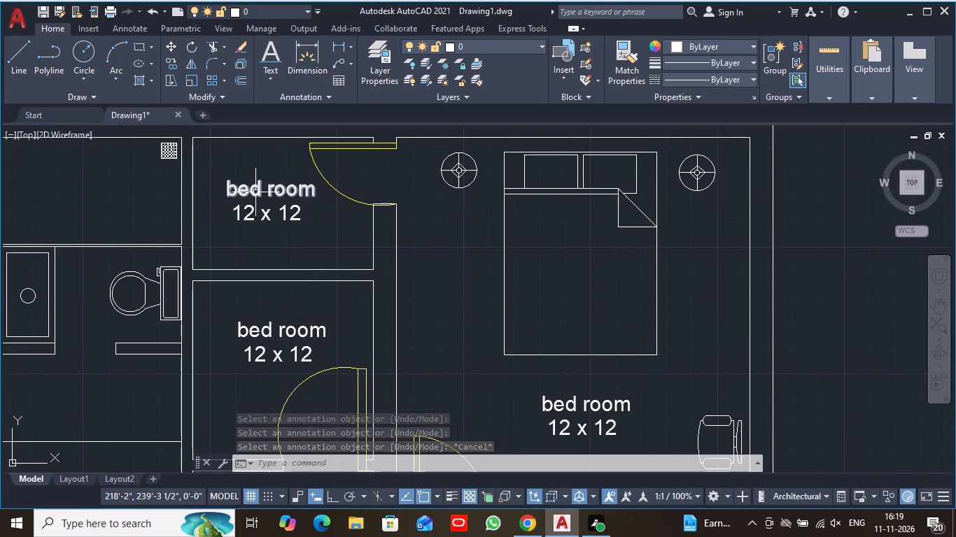
double_click(255, 192)
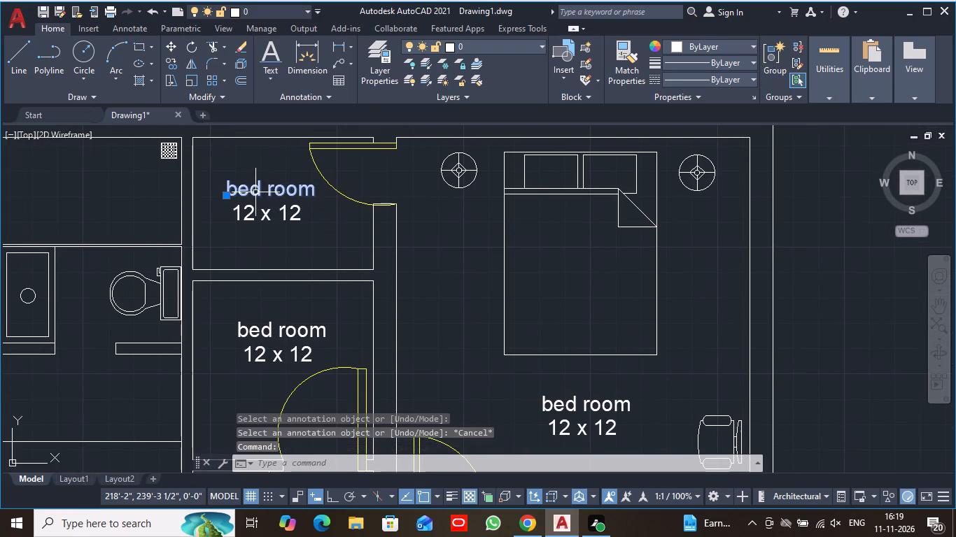
text(bath room)
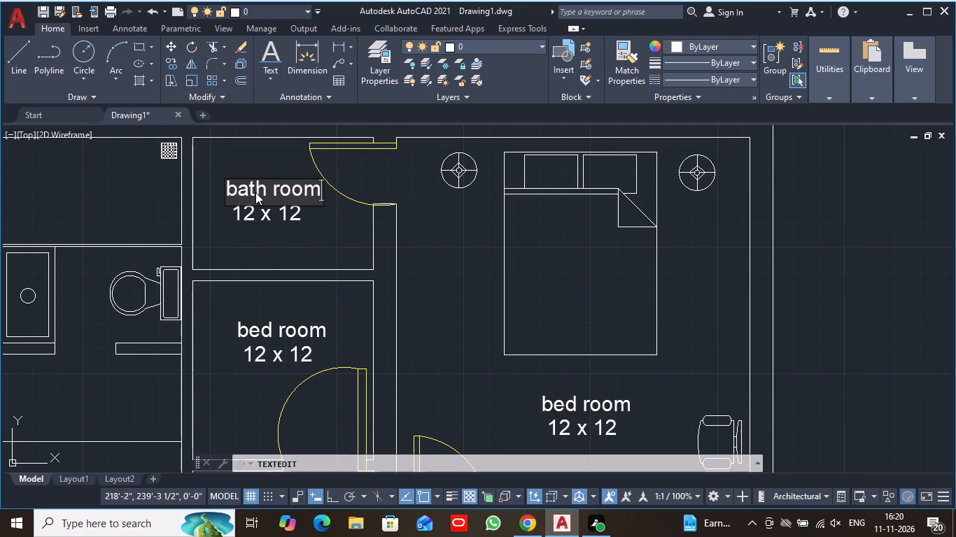
click(344, 238)
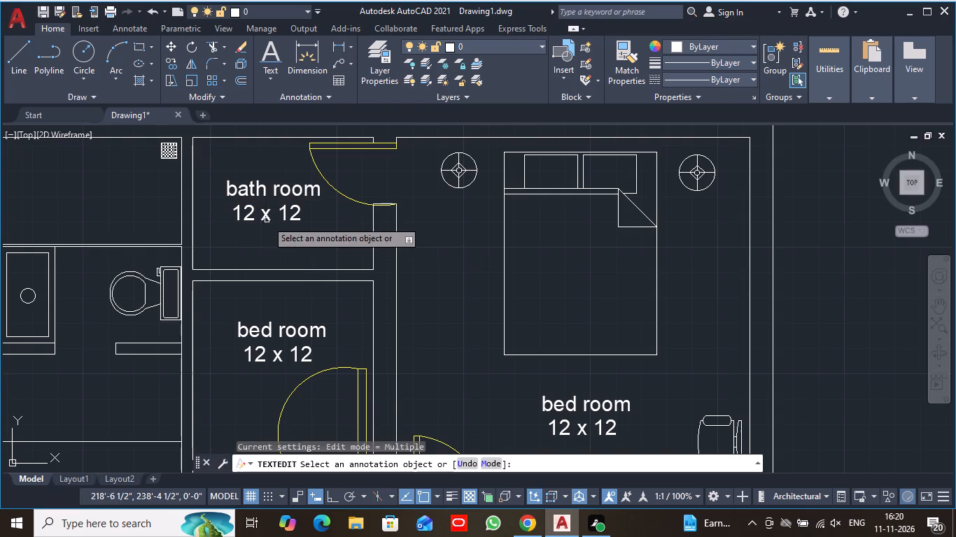
Change the name text in the small room directly below the bath room to C T B.
double_click(269, 335)
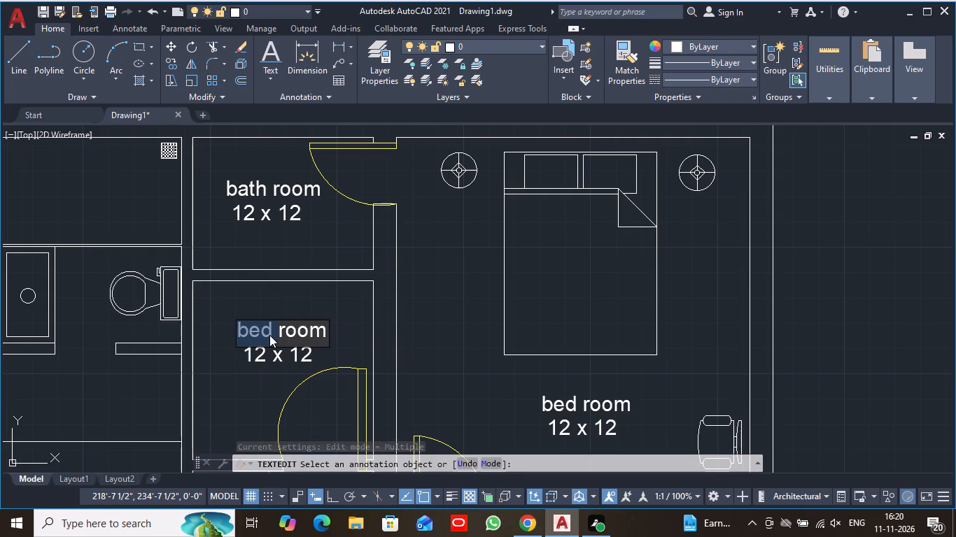
text(C T B)
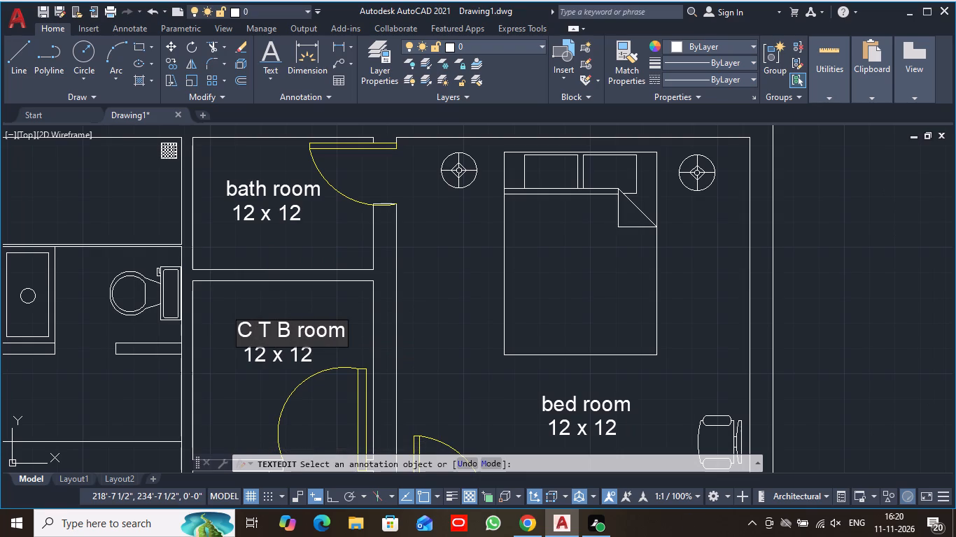
click(342, 330)
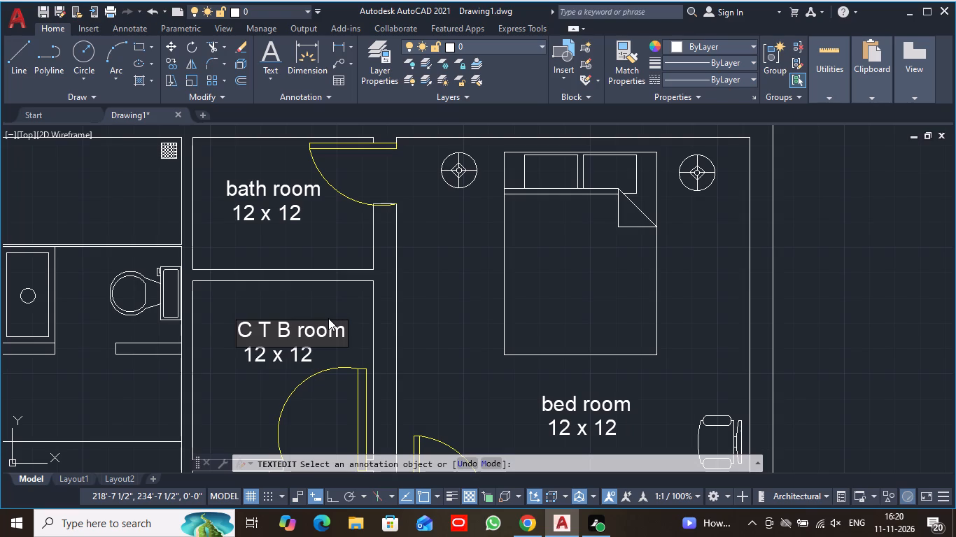
key(BackSpace)
key(BackSpace)
key(BackSpace)
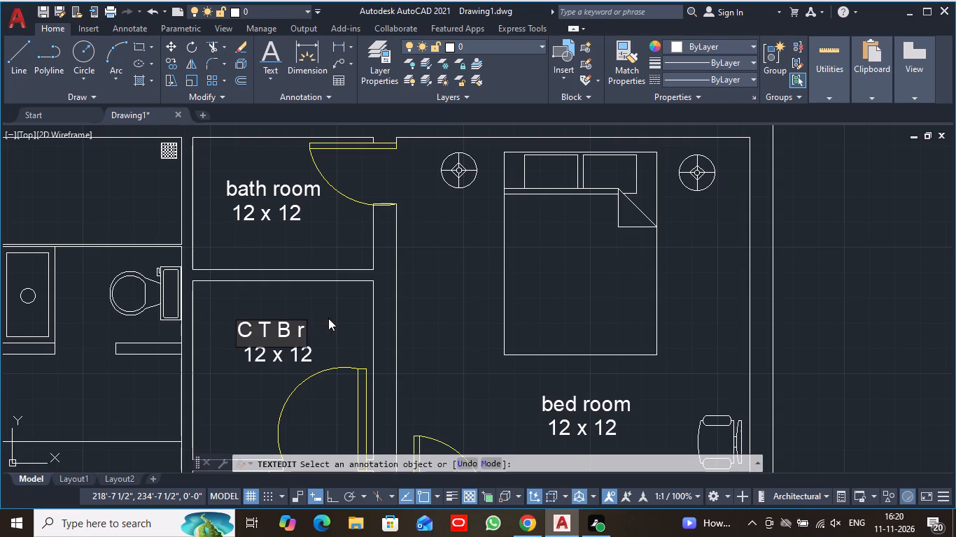
key(BackSpace)
click(328, 318)
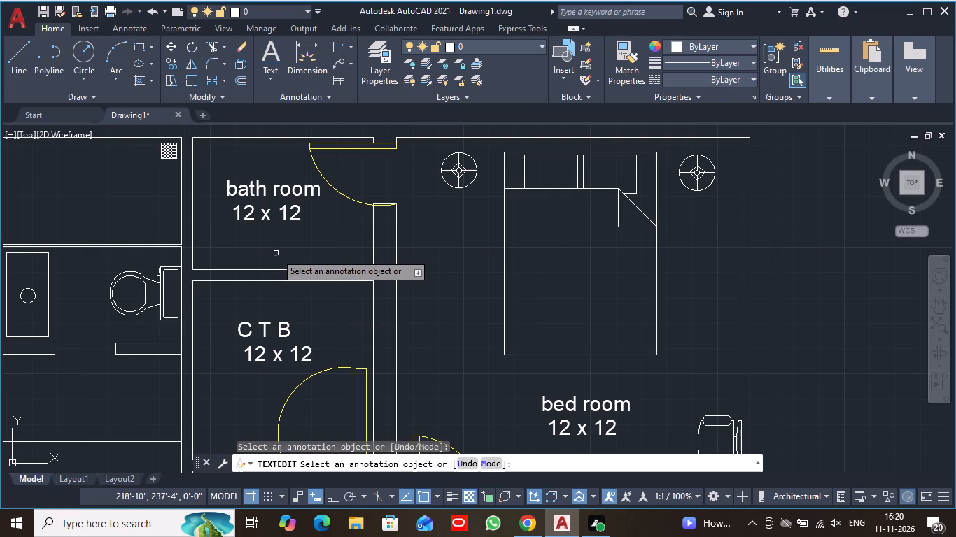
key(Escape)
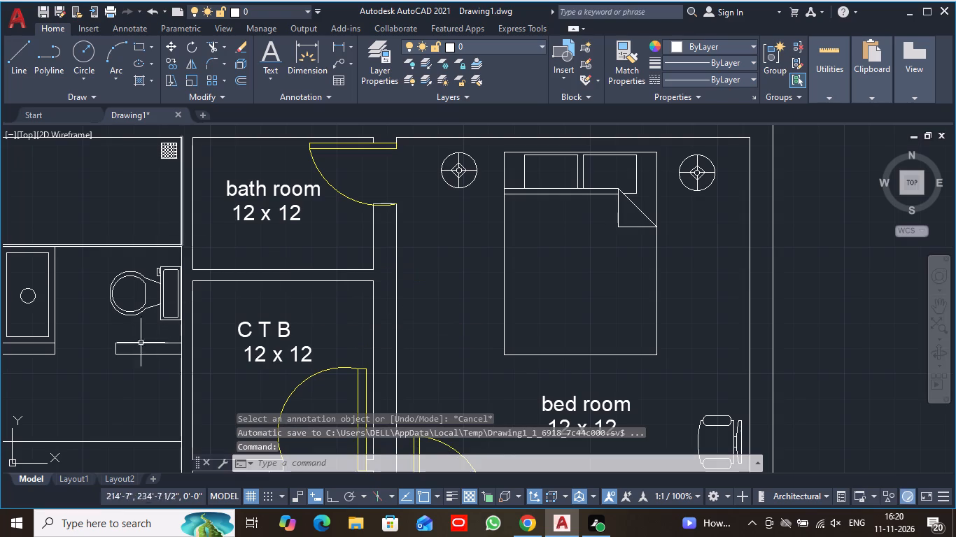
Copy the bath room name text into the shower compartment, the space below the toilet, and the narrow compartment beneath that.
middle_drag(97, 381, 209, 351)
scroll(209, 351, down, 1)
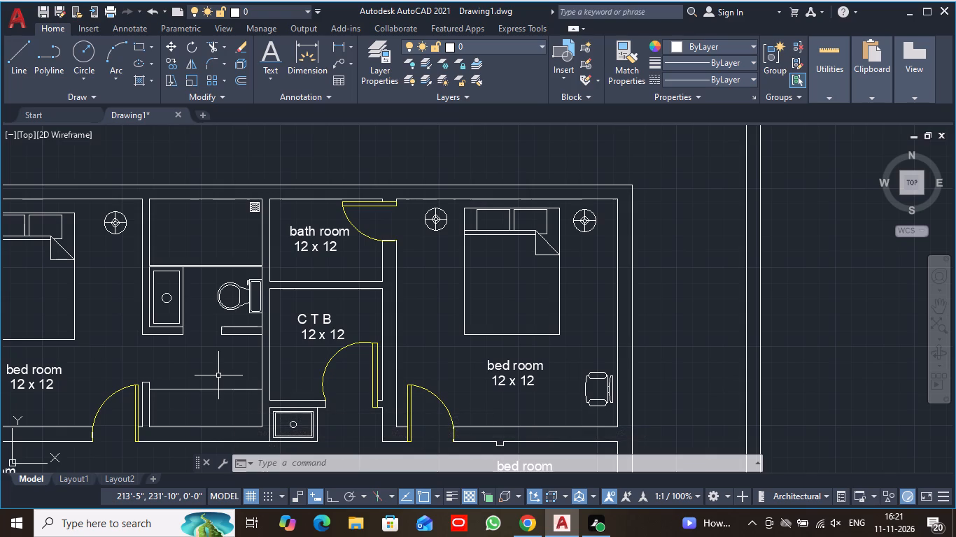
click(310, 231)
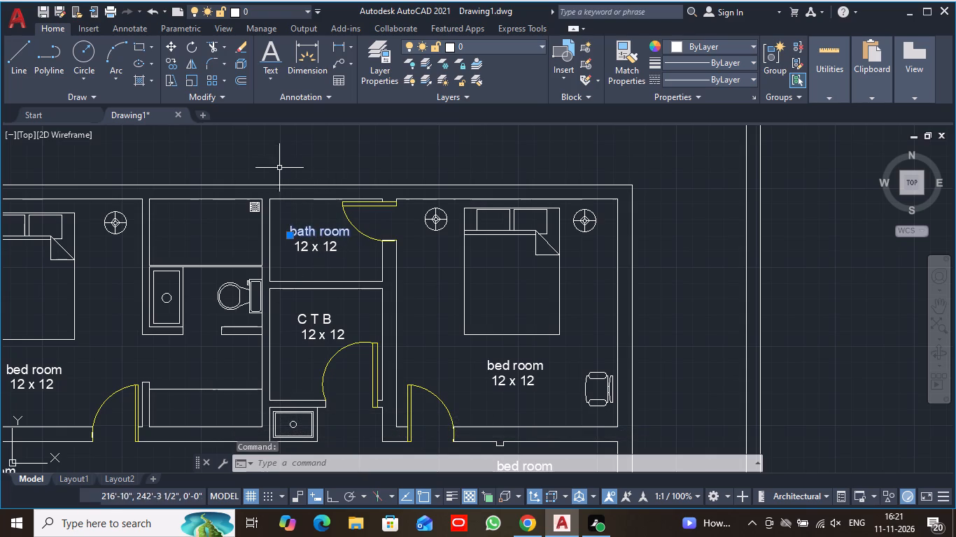
click(171, 64)
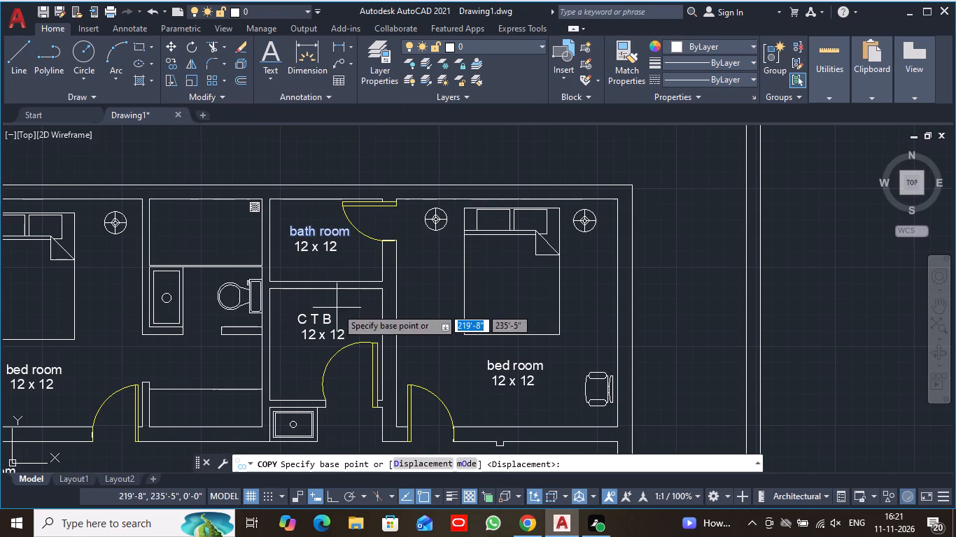
click(311, 231)
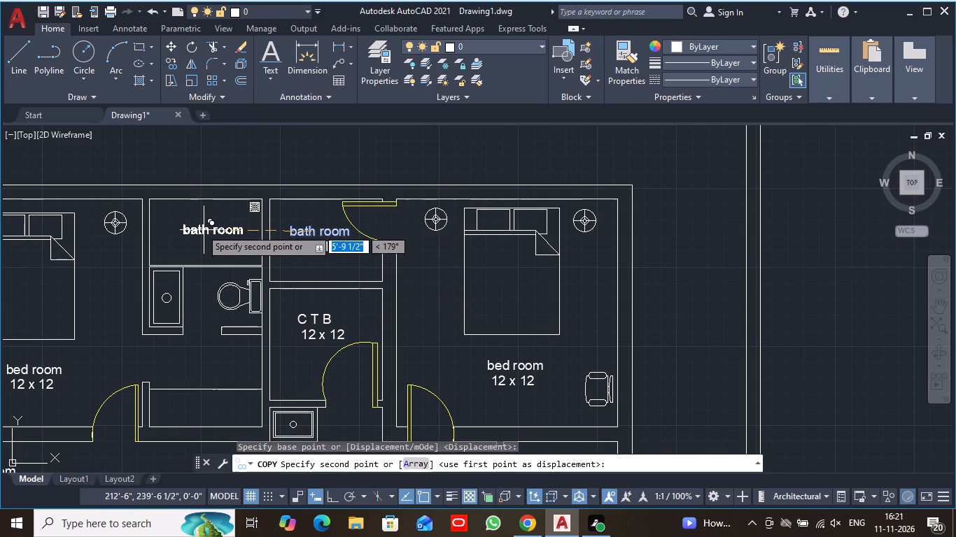
click(201, 229)
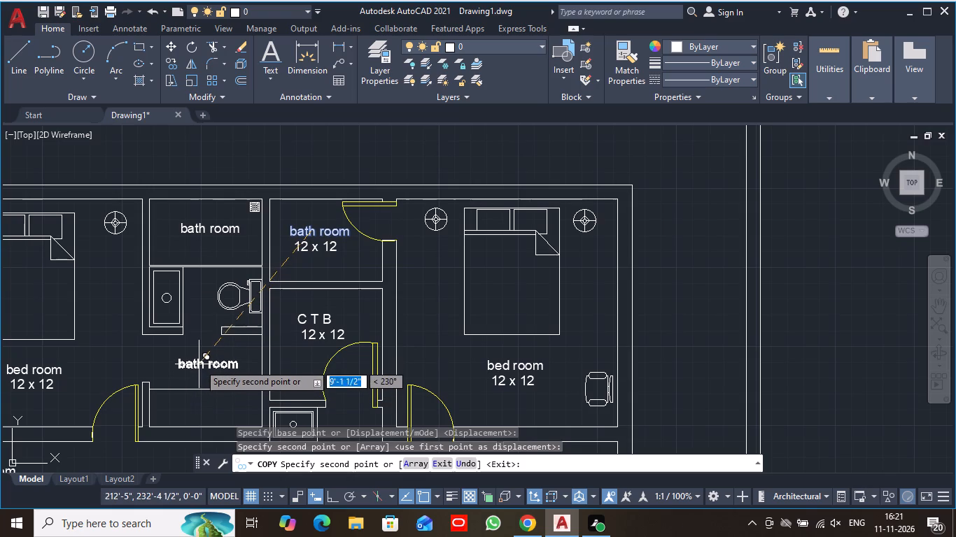
click(198, 361)
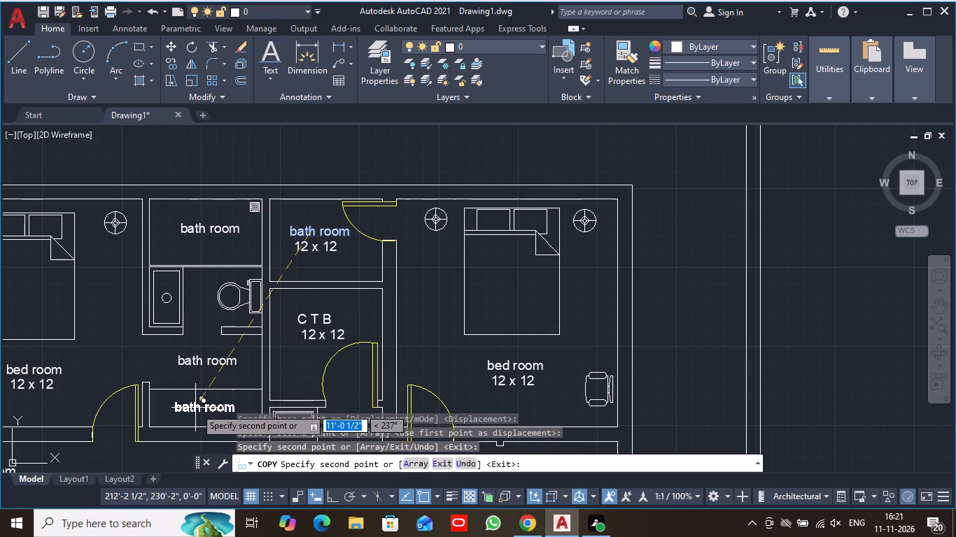
click(197, 408)
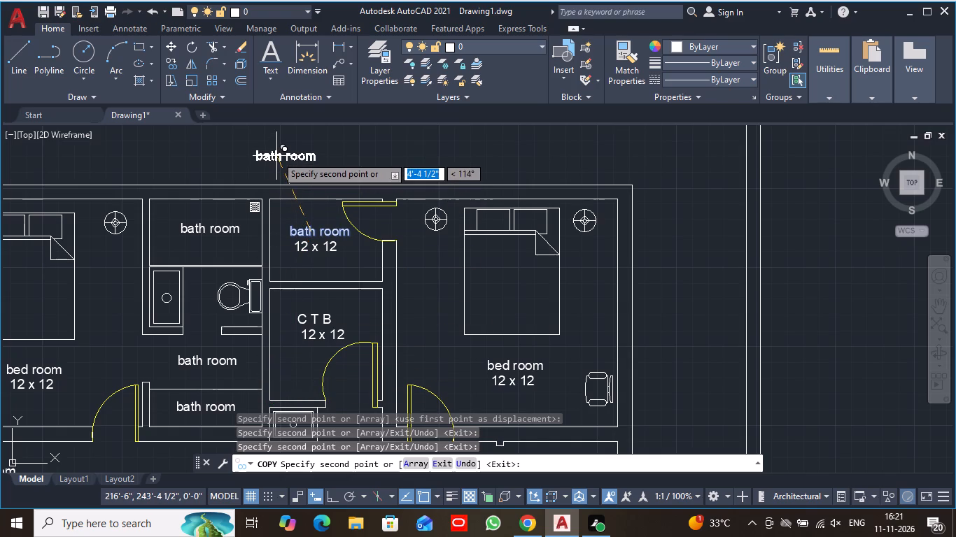
key(Escape)
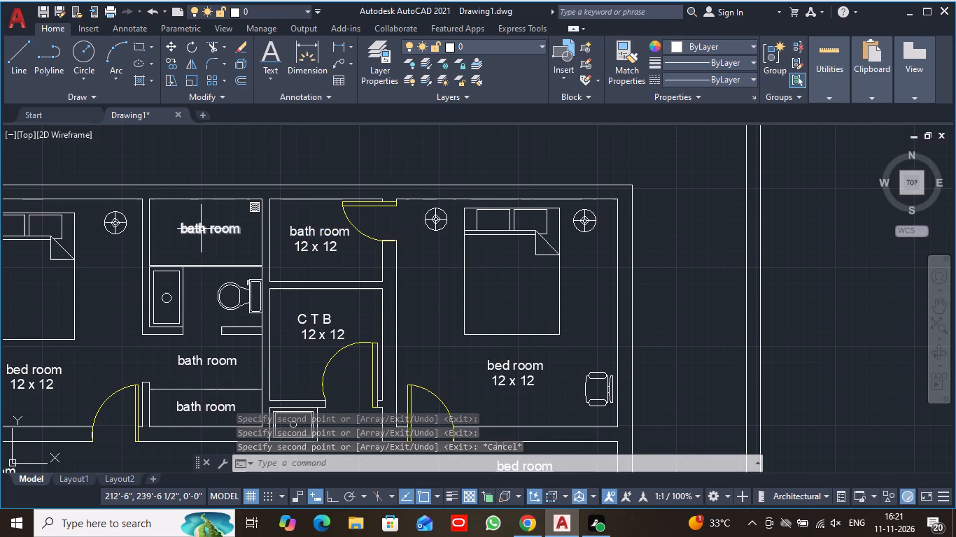
Change the copied bath room text in the compartment above the toilet to shower.
double_click(201, 229)
text(shower)
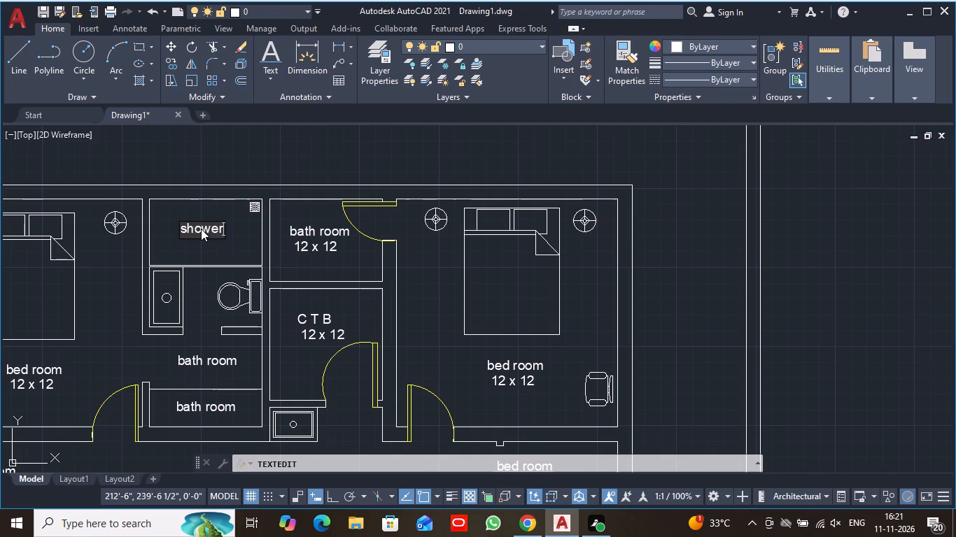
click(252, 164)
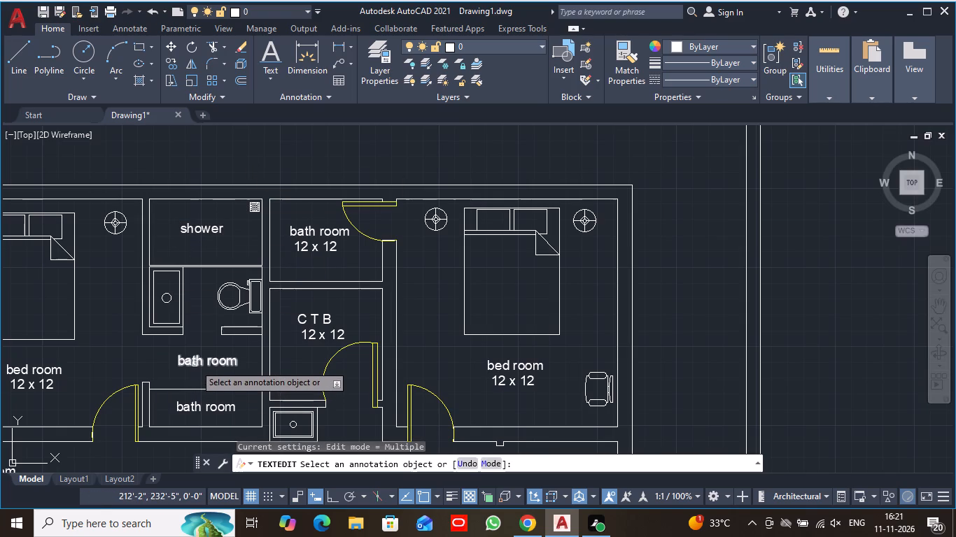
Change the copied bath room text in the narrow compartment below the bath room to dressing.
double_click(199, 409)
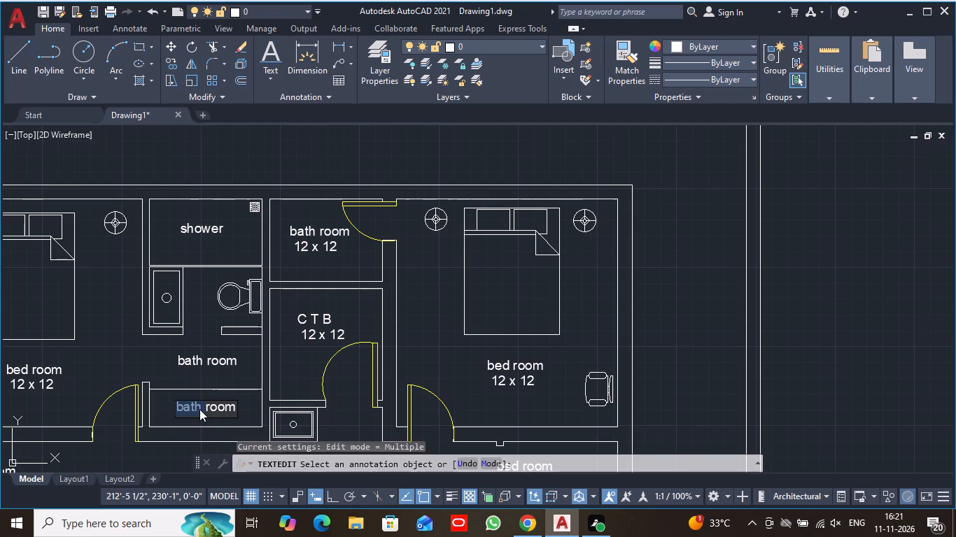
text(dressing)
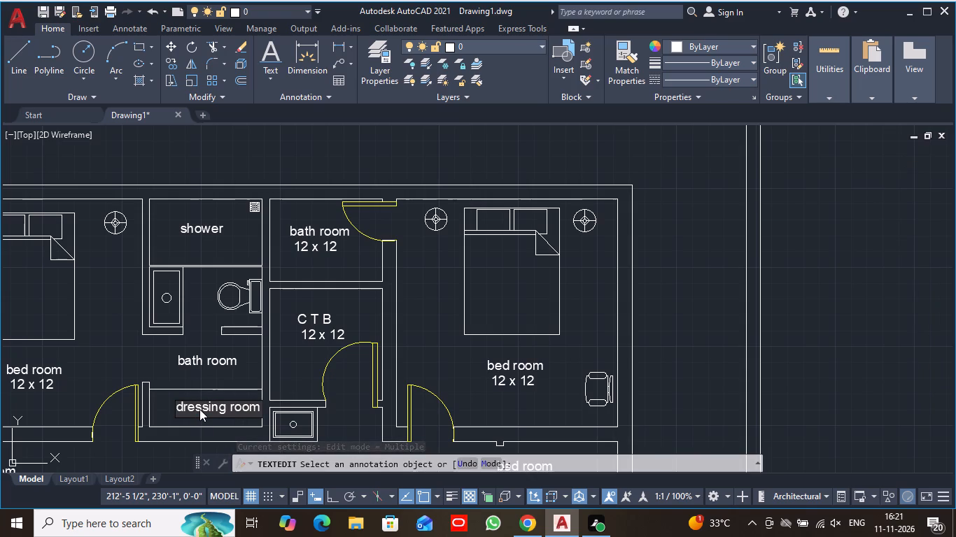
click(259, 407)
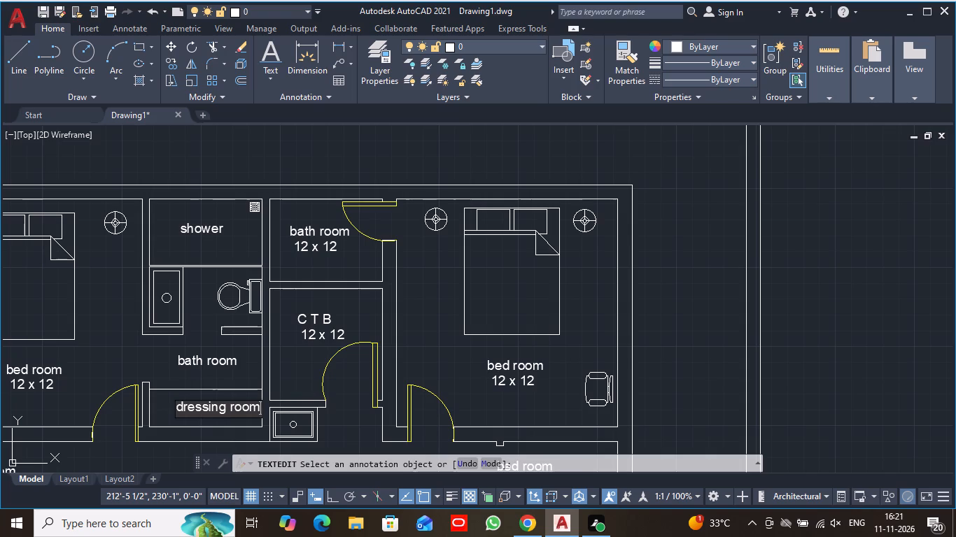
key(BackSpace)
key(BackSpace)
key(BackSpace)
key(BackSpace)
click(174, 377)
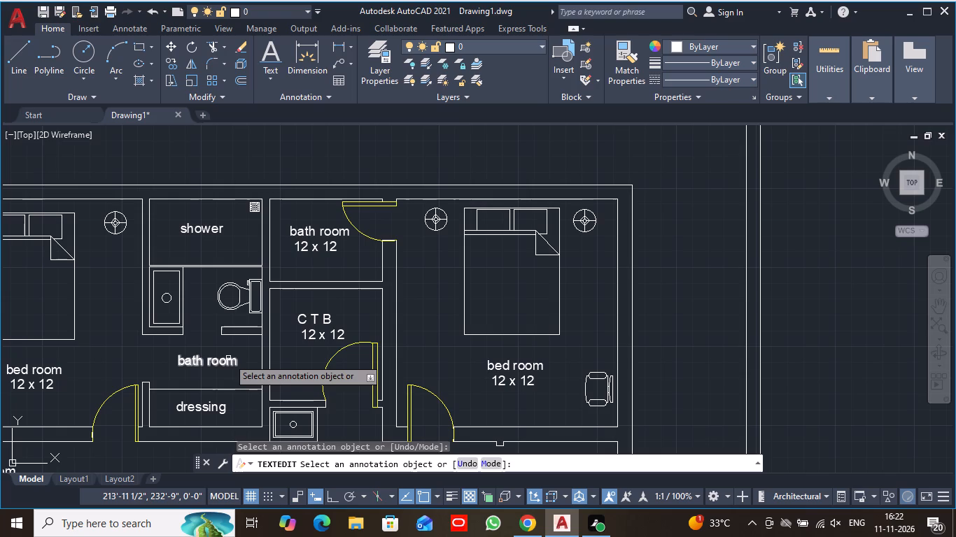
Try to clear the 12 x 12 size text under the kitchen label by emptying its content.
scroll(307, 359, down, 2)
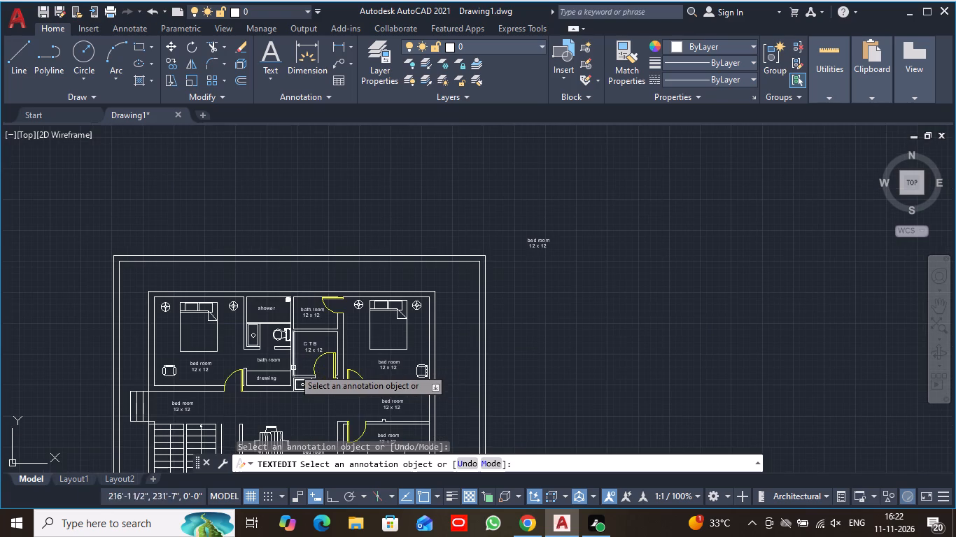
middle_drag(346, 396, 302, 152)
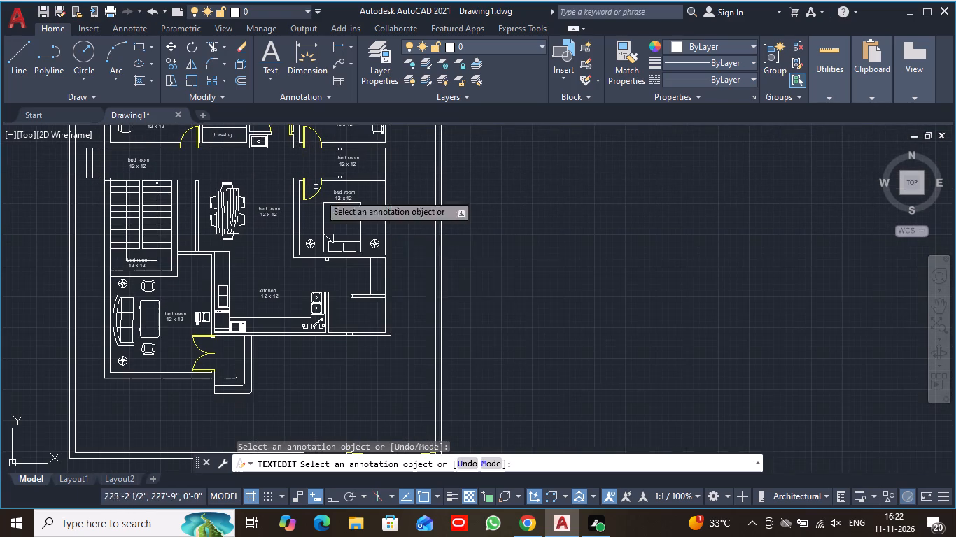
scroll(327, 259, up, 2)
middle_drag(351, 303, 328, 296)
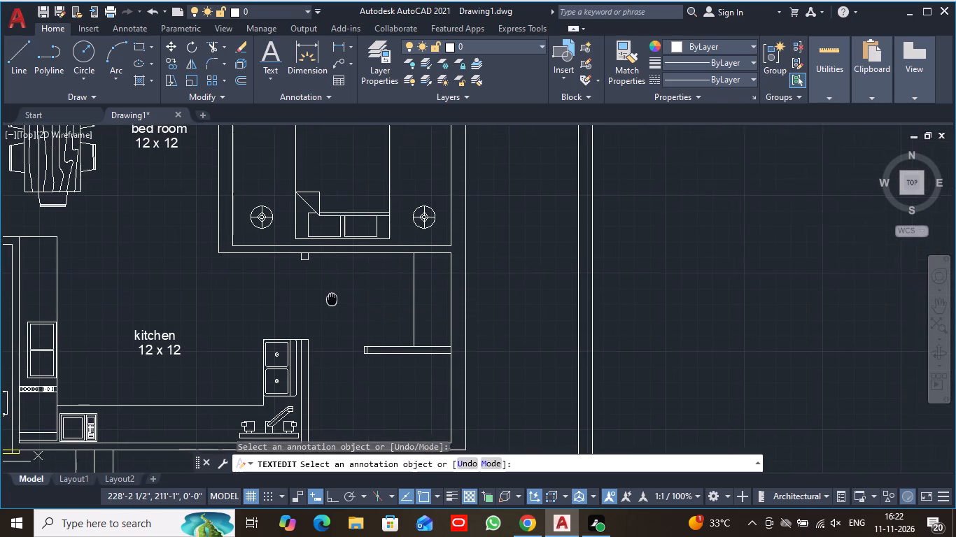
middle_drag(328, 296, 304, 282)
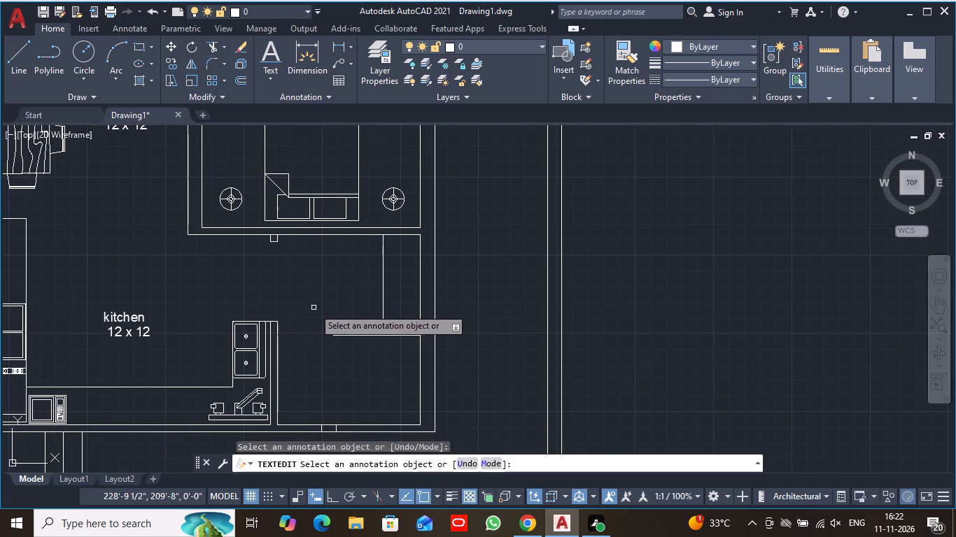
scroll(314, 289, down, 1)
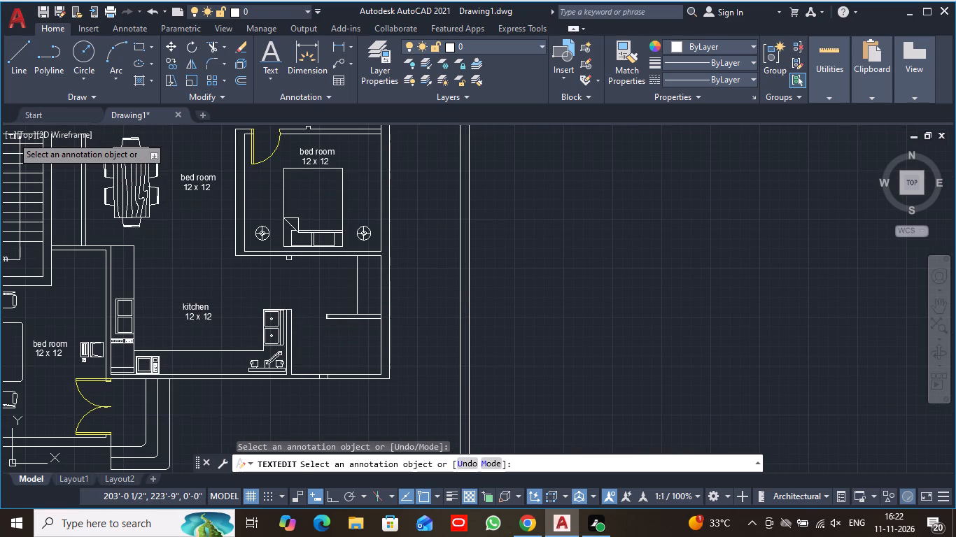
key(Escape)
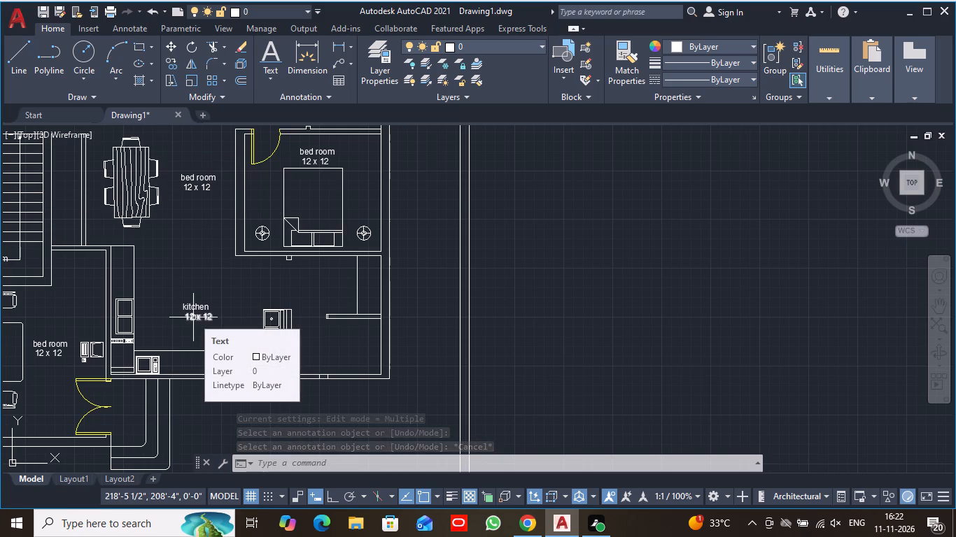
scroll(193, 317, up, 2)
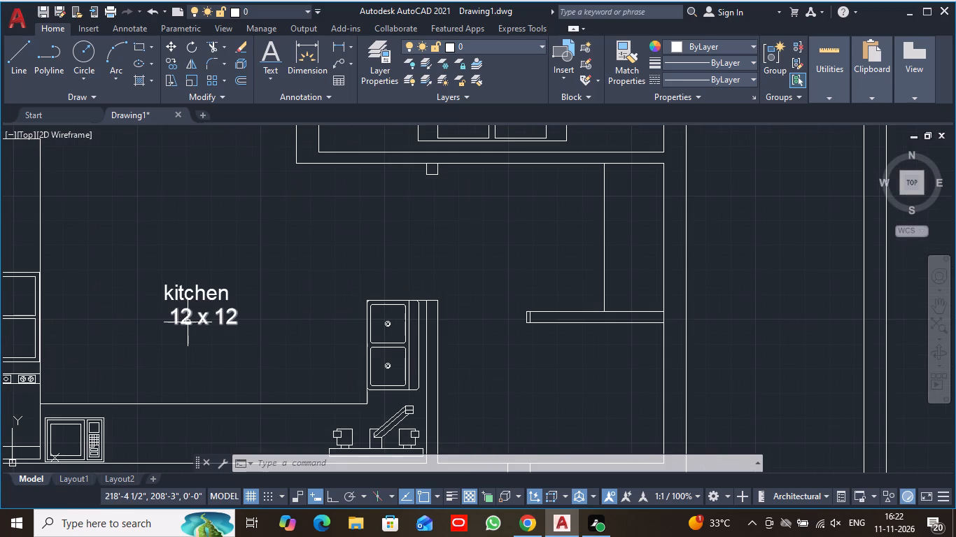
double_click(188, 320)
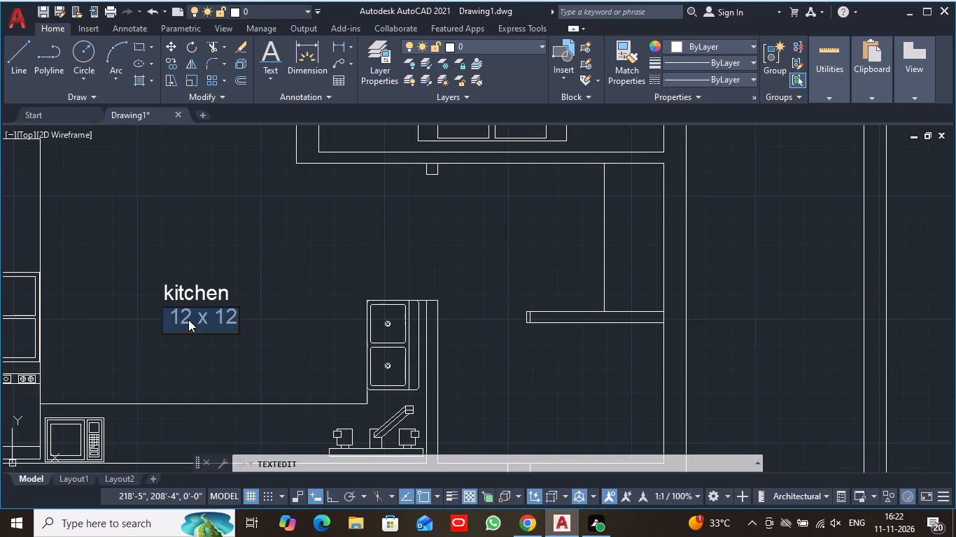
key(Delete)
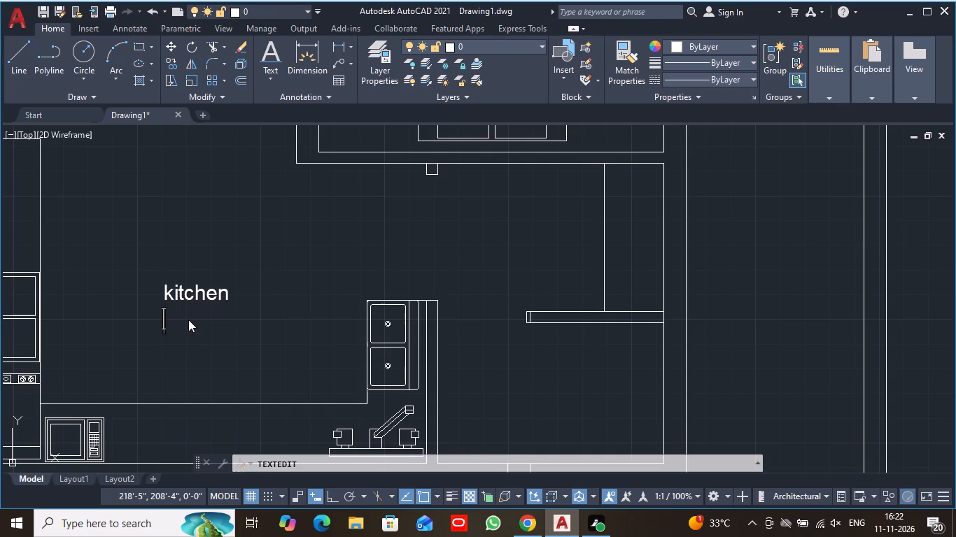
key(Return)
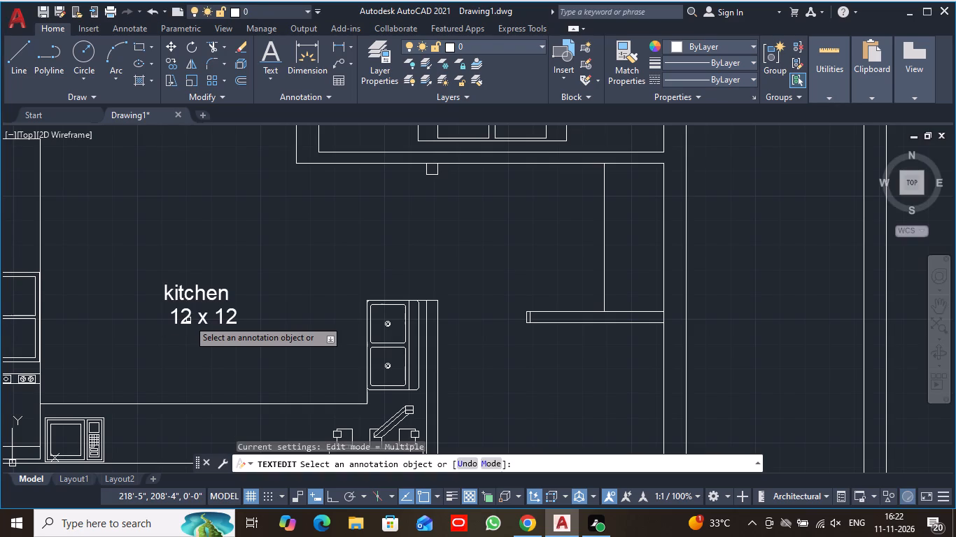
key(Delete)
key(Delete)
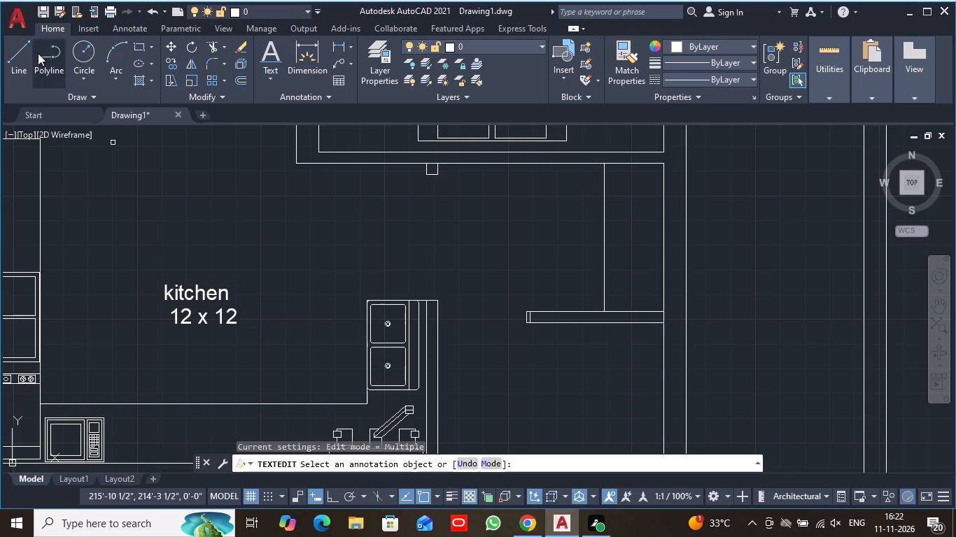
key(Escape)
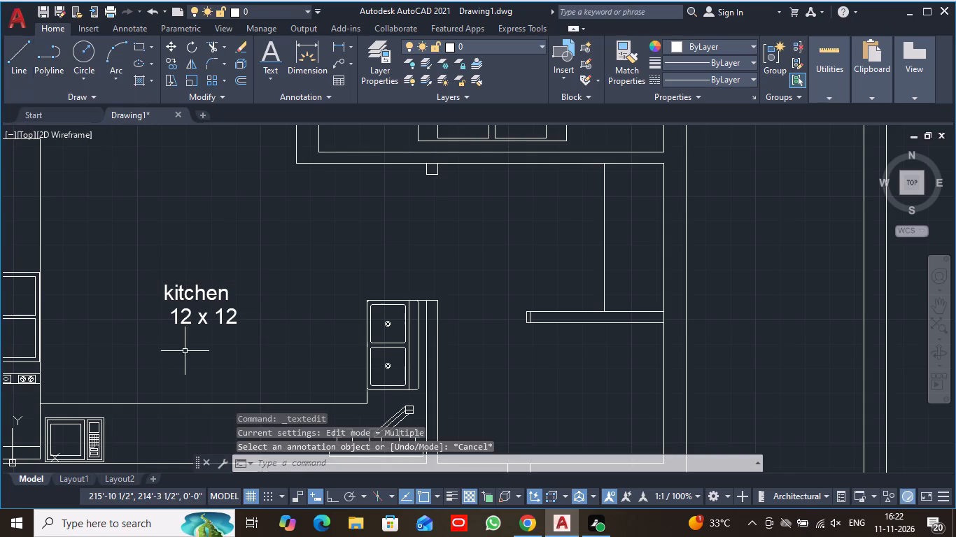
Erase the 12 x 12 size text under the kitchen label.
click(163, 309)
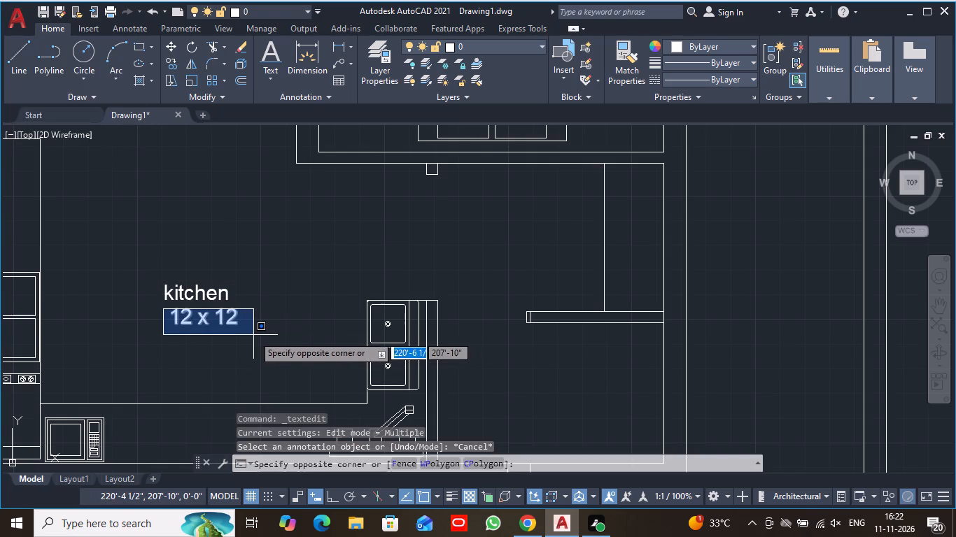
click(255, 334)
key(Delete)
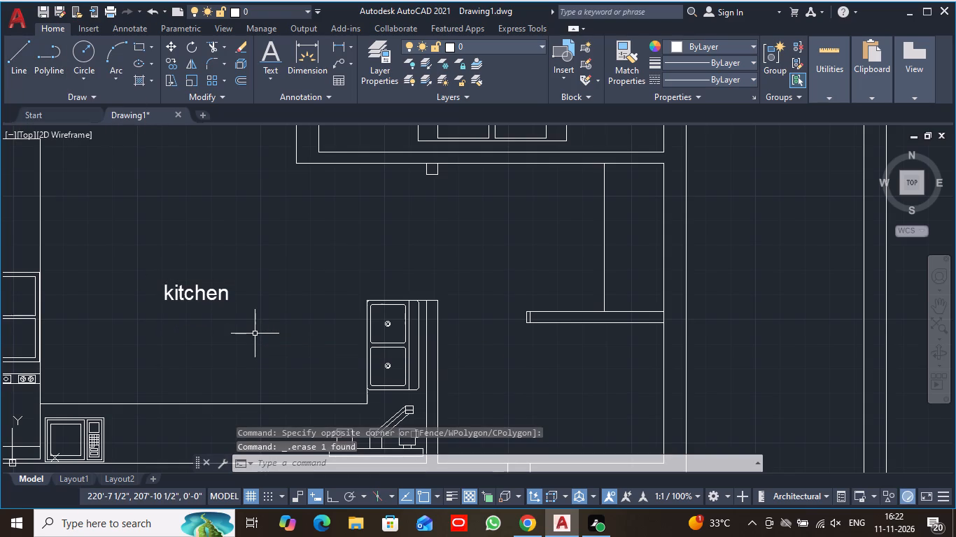
Copy the kitchen text into the spaces above and below the short partition wall east of the kitchen sink.
scroll(255, 334, down, 1)
middle_drag(346, 287, 323, 296)
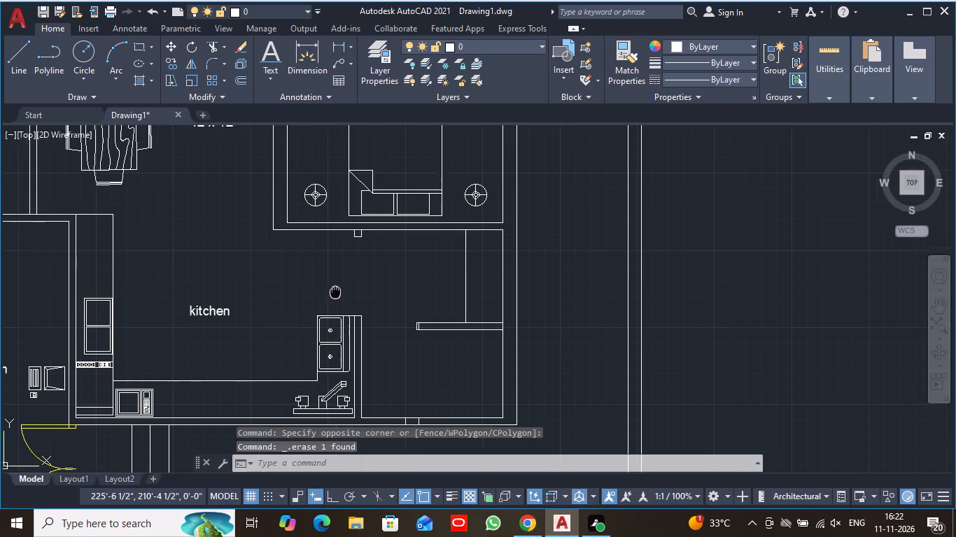
middle_drag(323, 296, 272, 299)
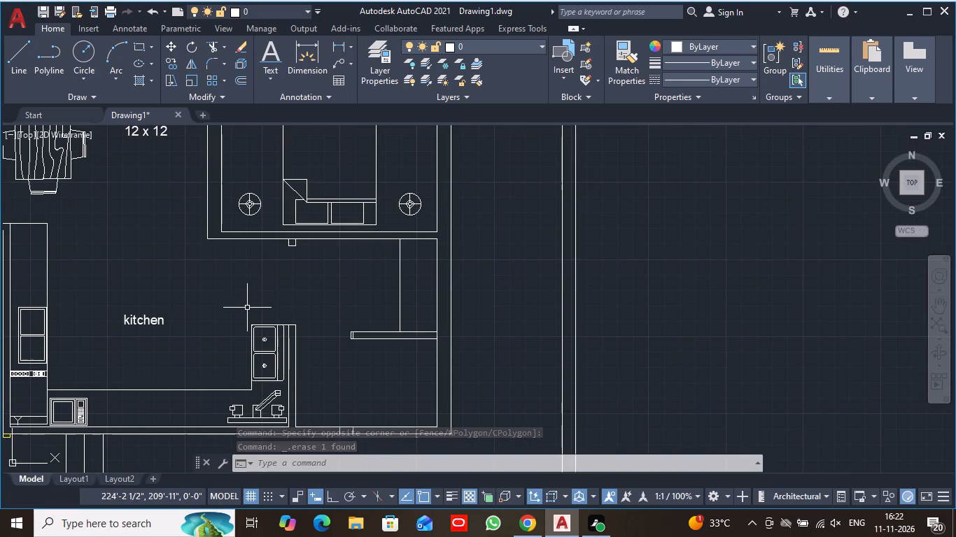
click(171, 65)
click(111, 302)
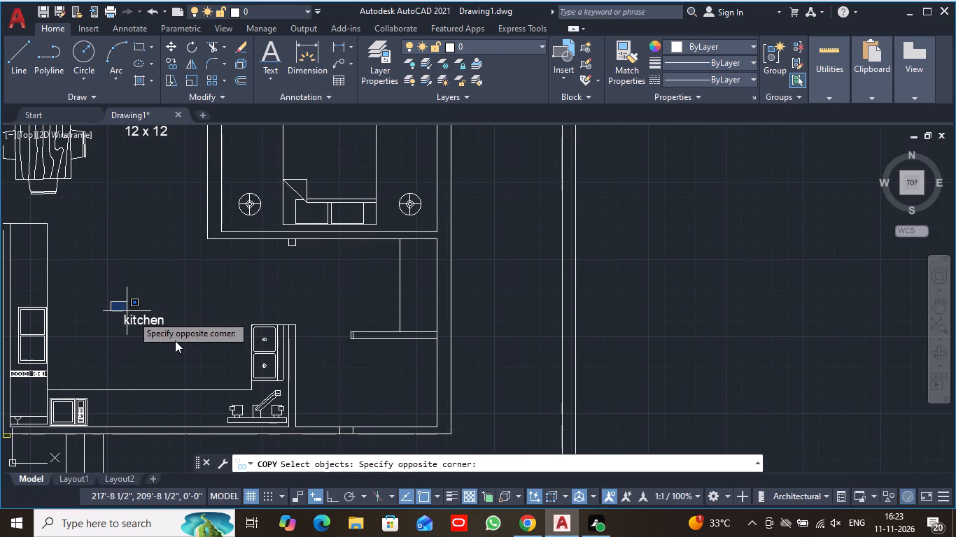
click(183, 341)
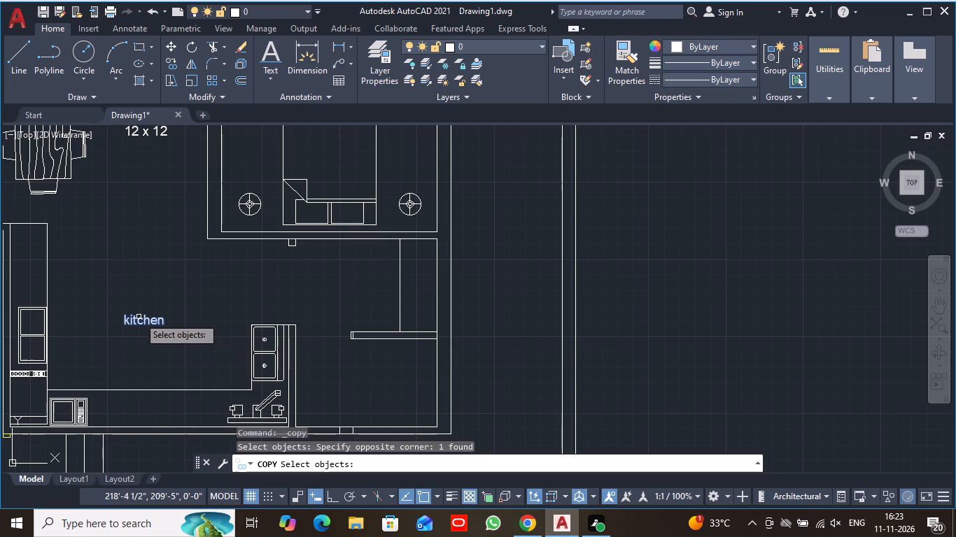
key(space)
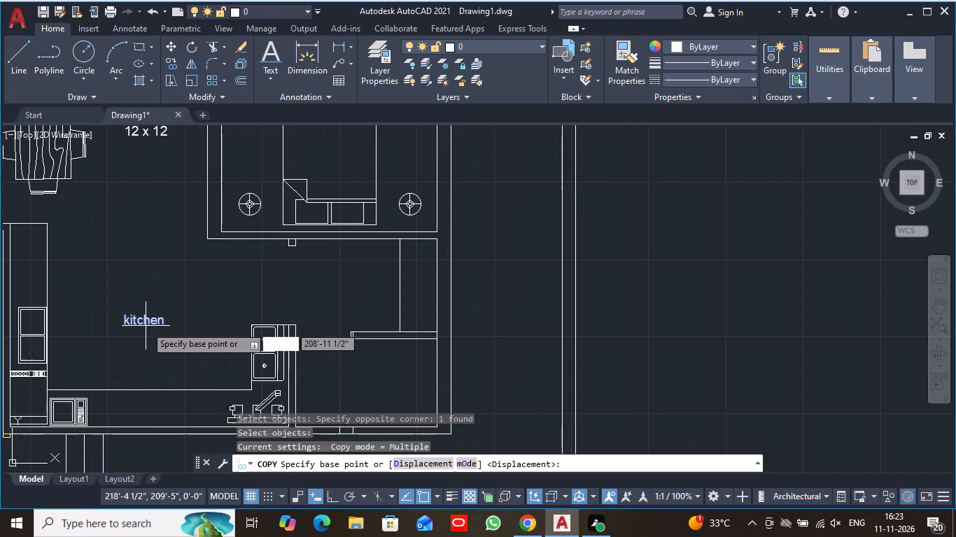
click(149, 322)
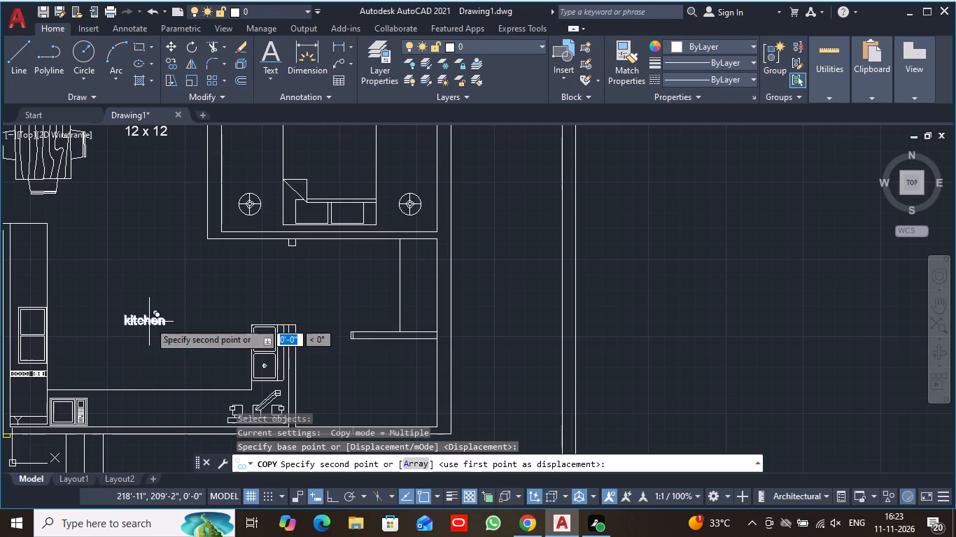
click(365, 282)
middle_drag(384, 390, 347, 220)
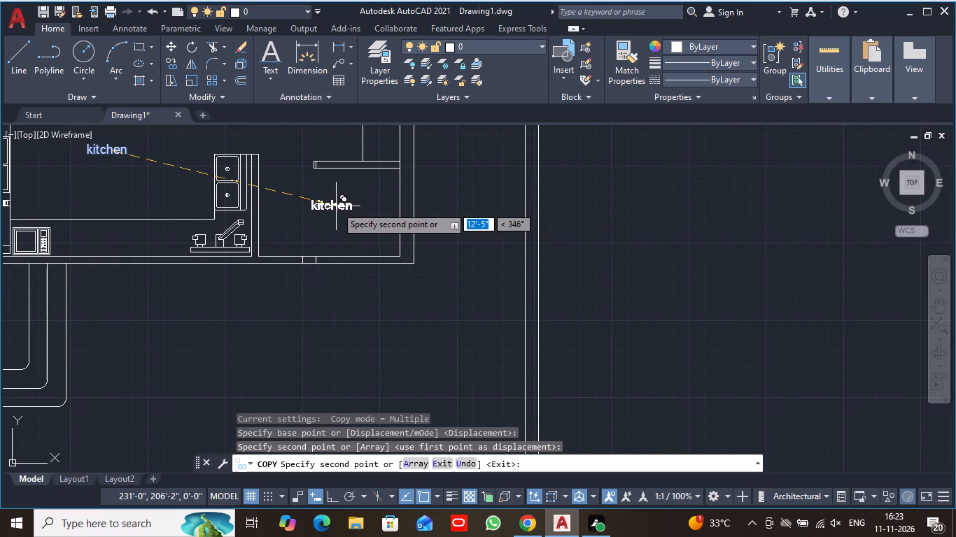
click(337, 210)
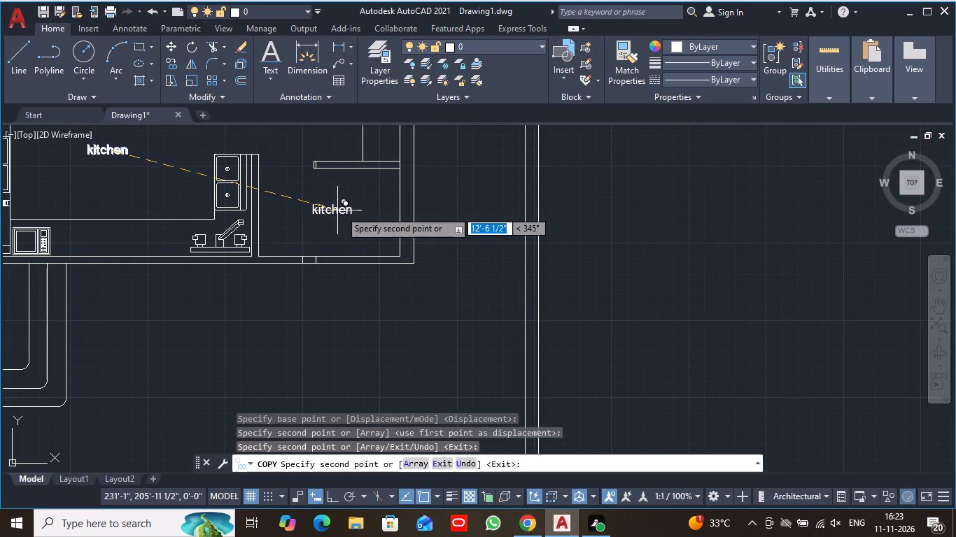
middle_drag(185, 348, 213, 344)
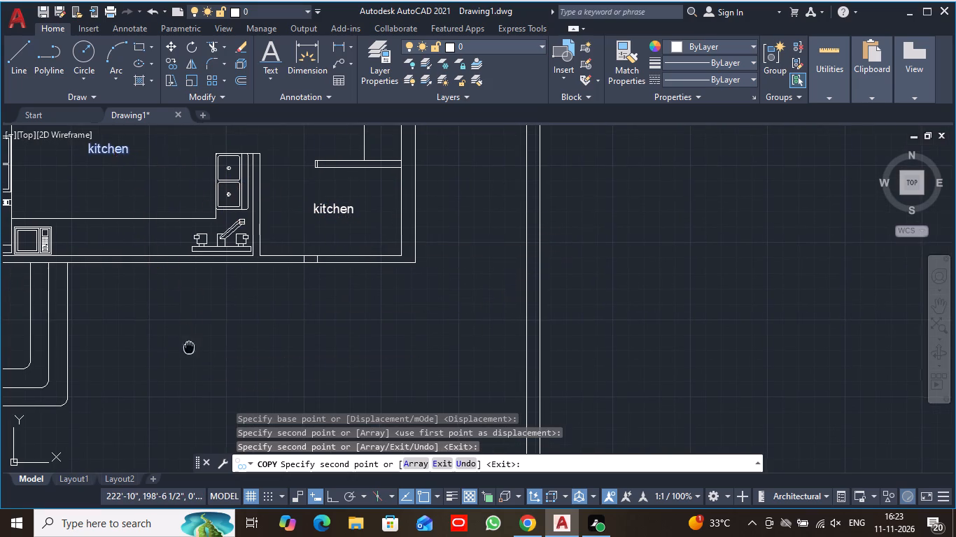
middle_drag(213, 344, 495, 334)
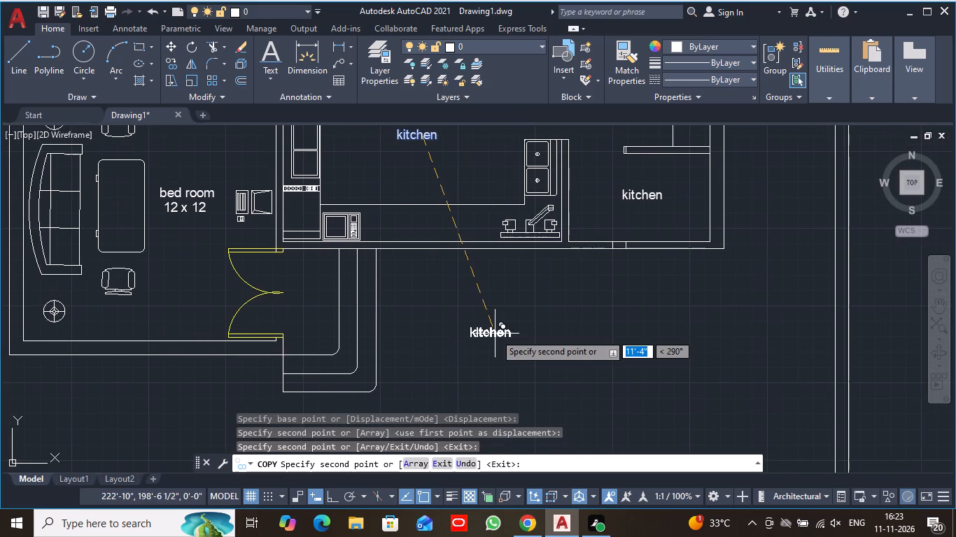
key(Escape)
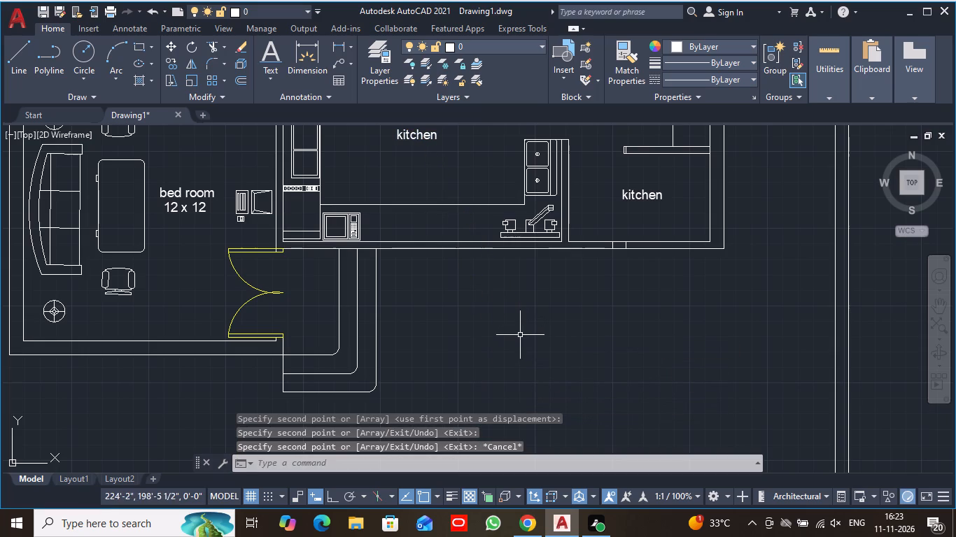
Change the copied kitchen text above the short partition wall to w kitchen.
middle_drag(586, 327, 409, 380)
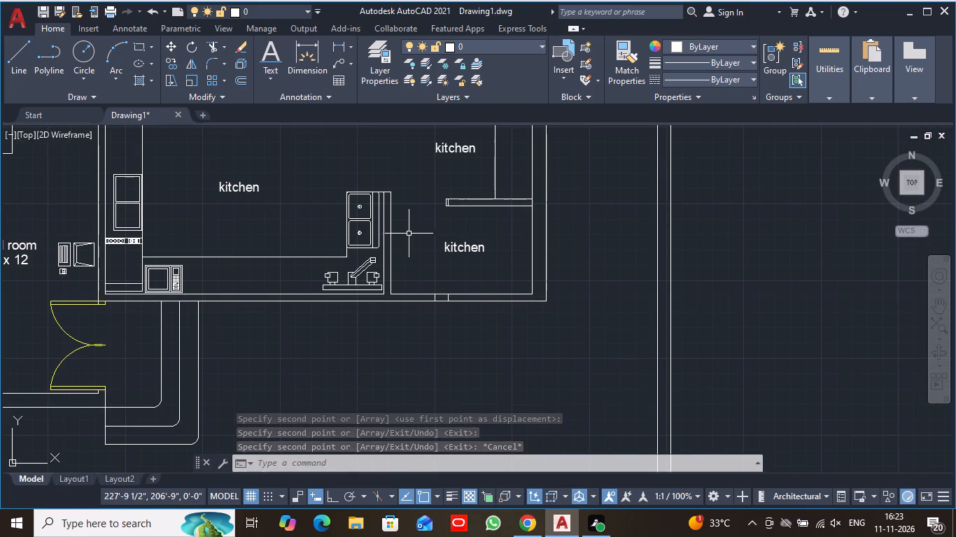
middle_drag(409, 234, 400, 268)
double_click(449, 182)
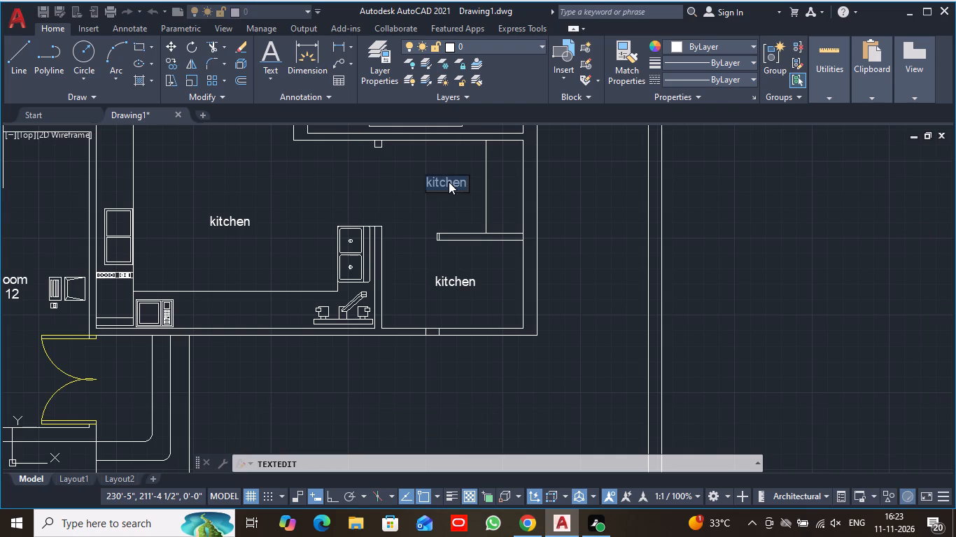
key(w)
key(space)
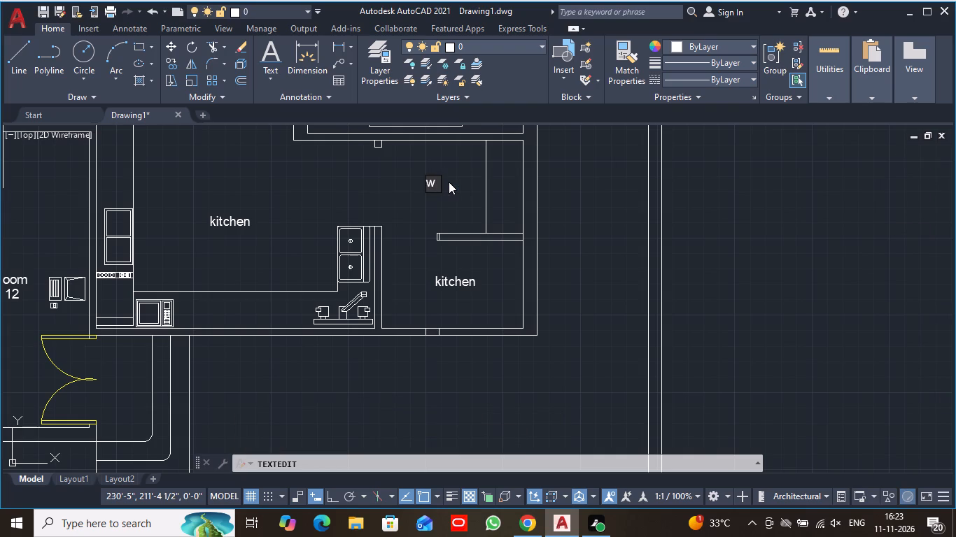
text(kitchen)
click(433, 204)
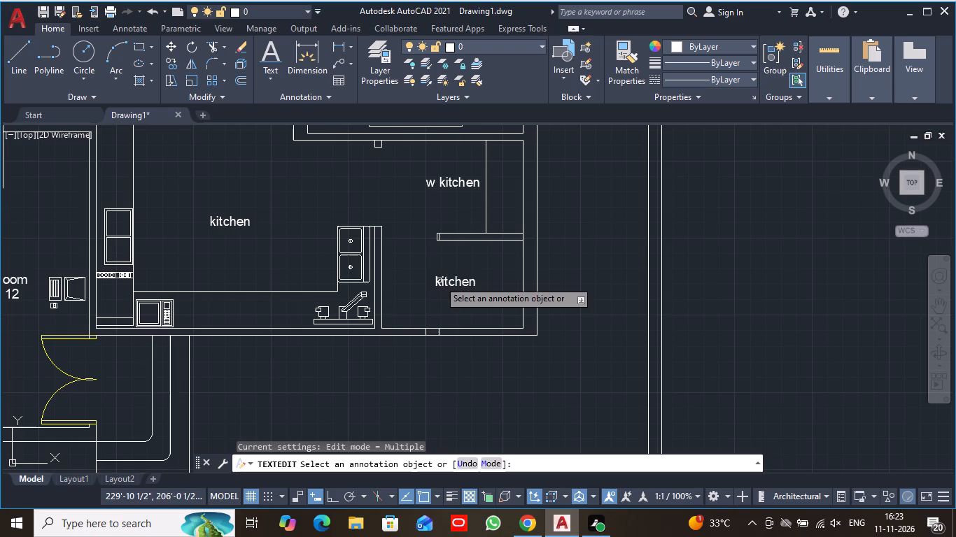
Change the copied kitchen text below the short partition wall to STORE.
key(Escape)
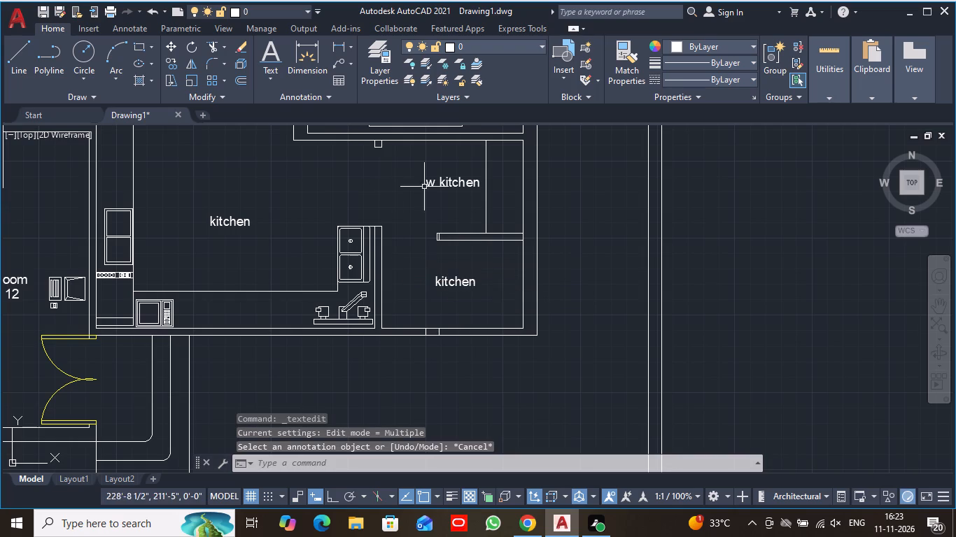
double_click(450, 280)
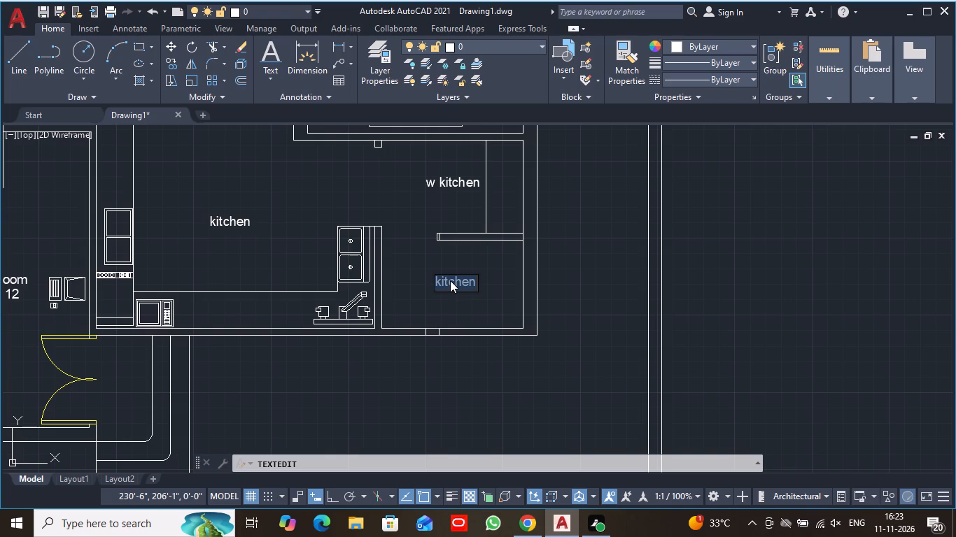
text(STORE)
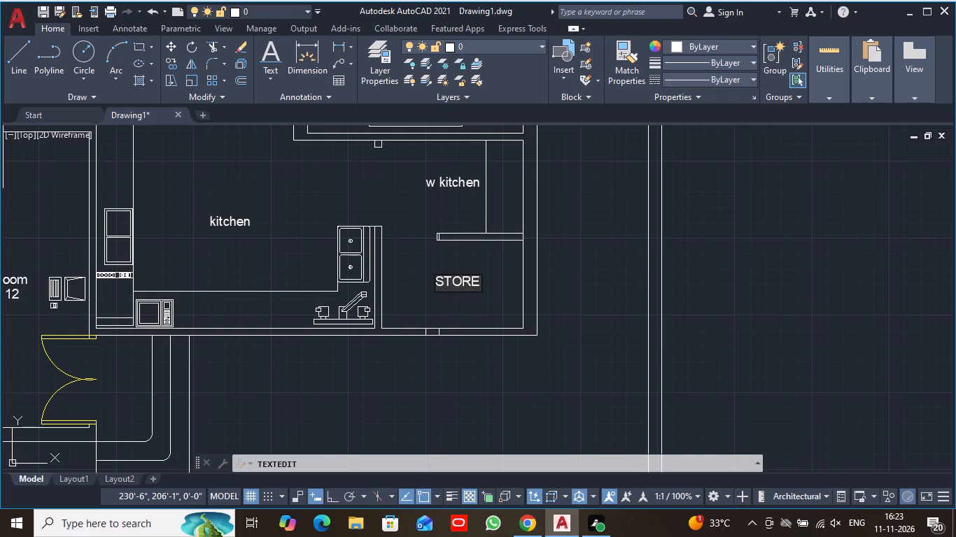
click(457, 299)
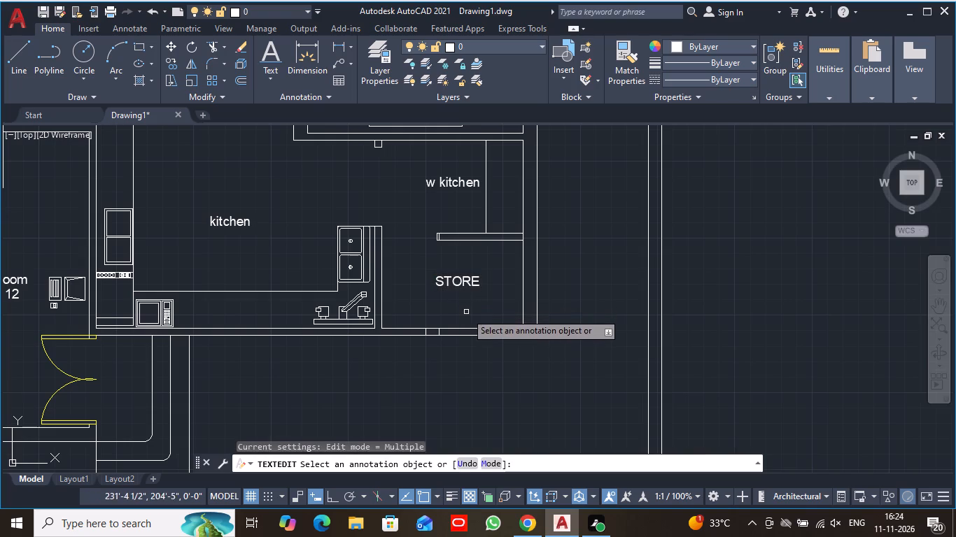
key(Escape)
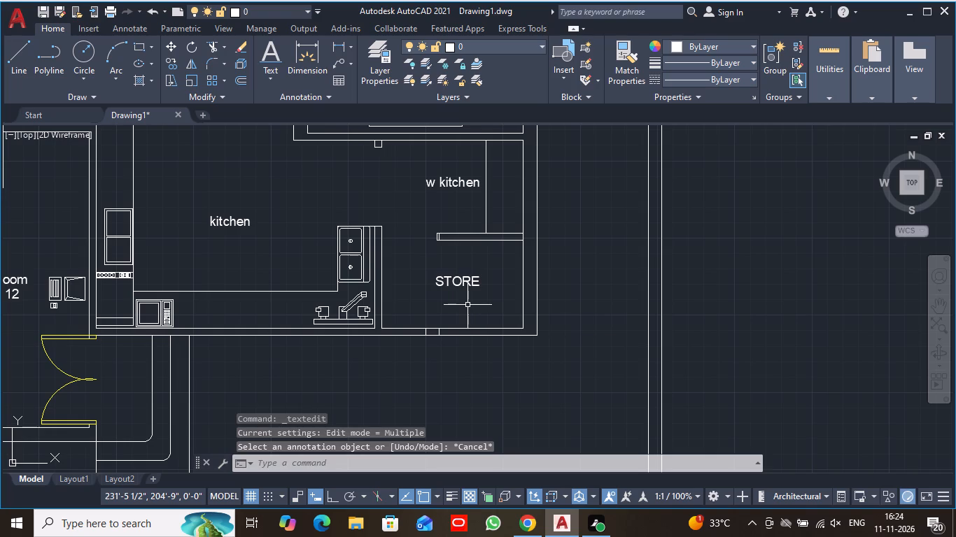
Copy the kitchen's double-bowl sink onto the counter along the east wall of the w kitchen.
scroll(395, 222, down, 1)
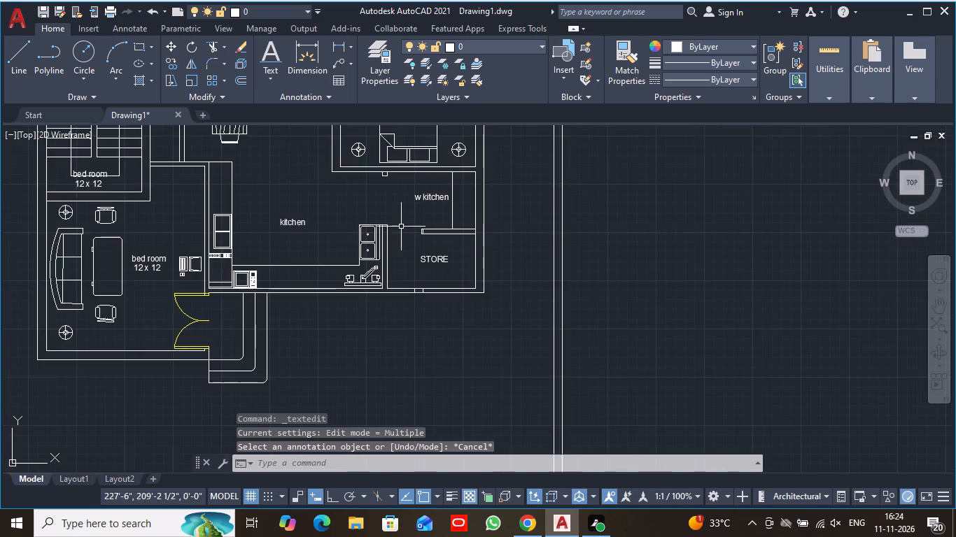
scroll(405, 231, down, 1)
scroll(414, 258, up, 1)
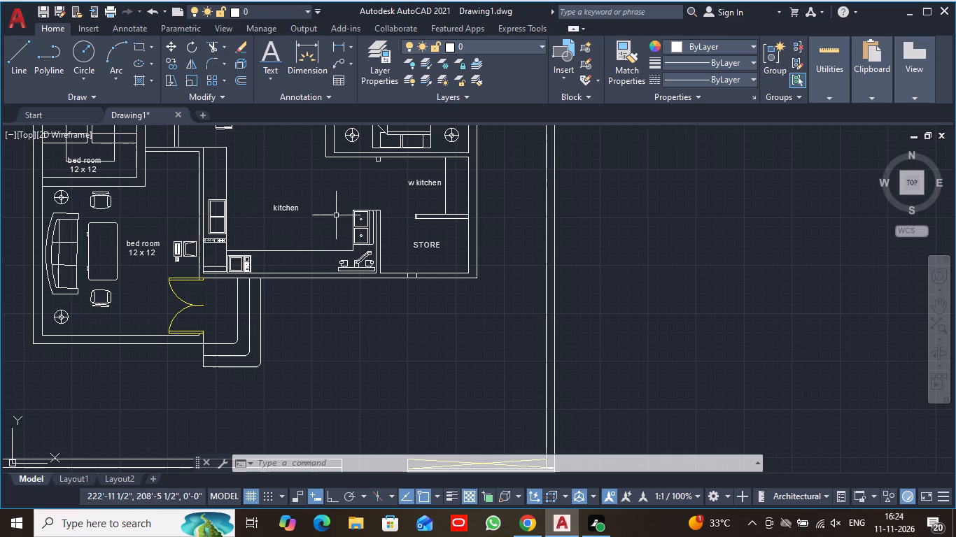
click(367, 236)
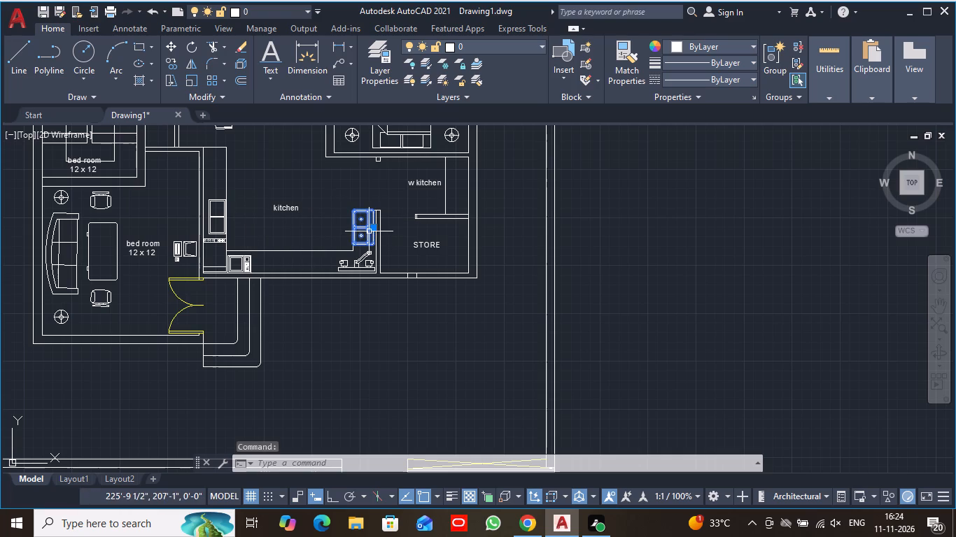
click(167, 59)
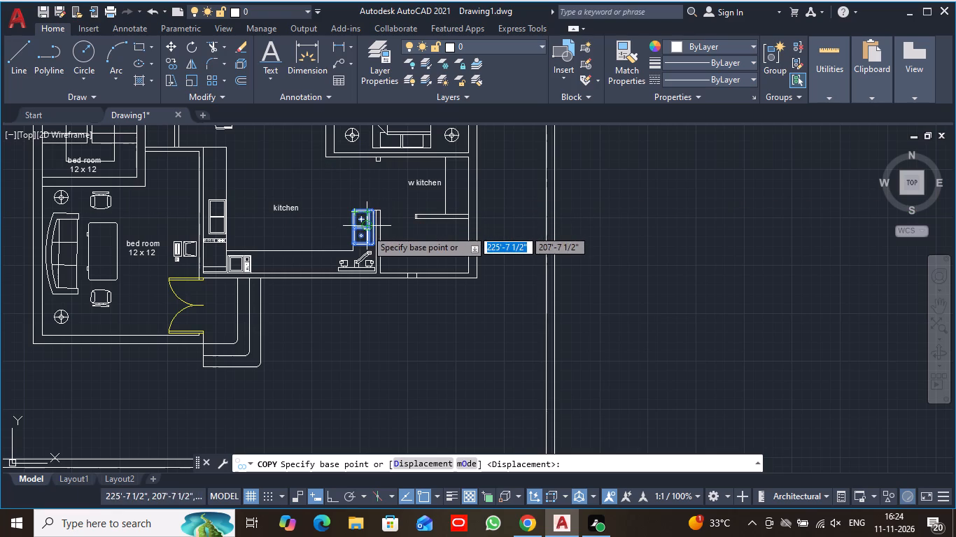
click(366, 229)
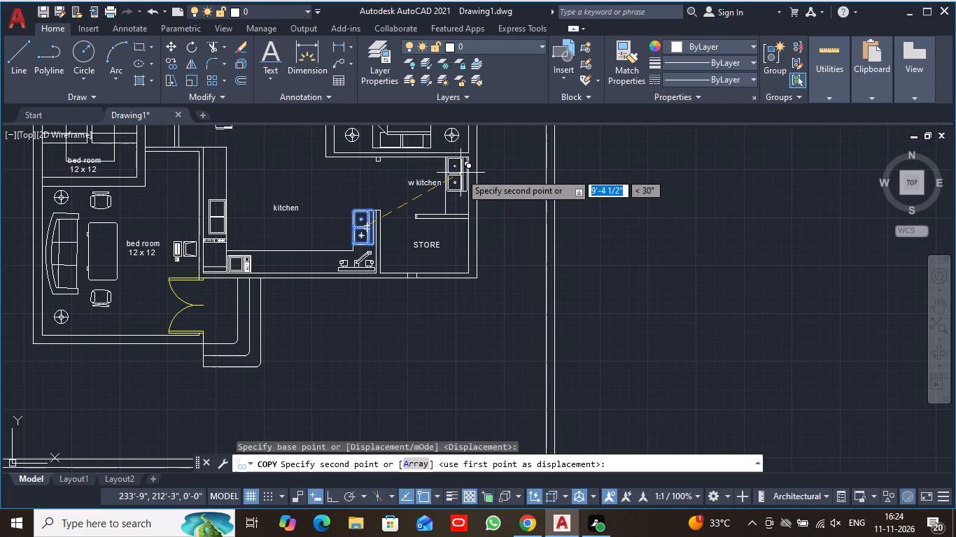
click(461, 173)
key(Escape)
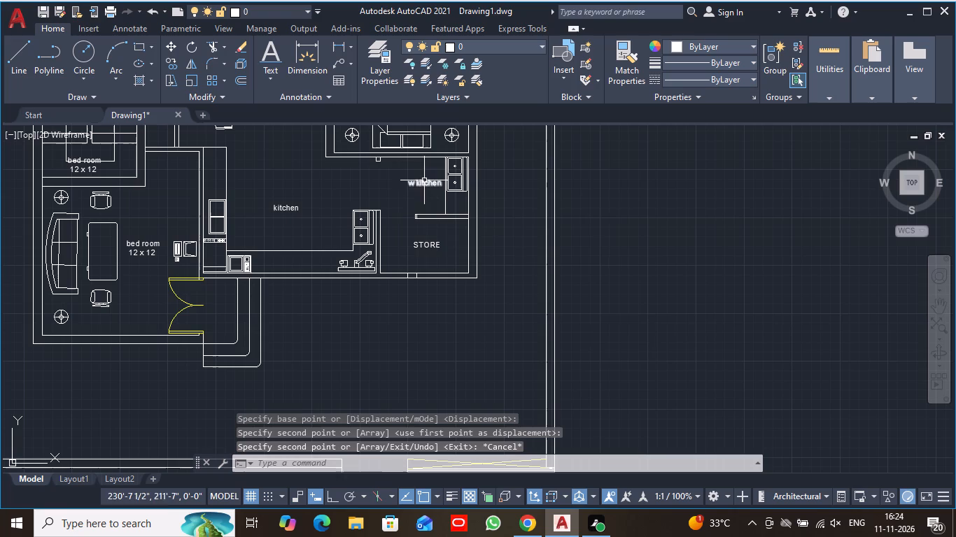
Rewrite the w kitchen label in capitals as W KITCHEN.
double_click(430, 185)
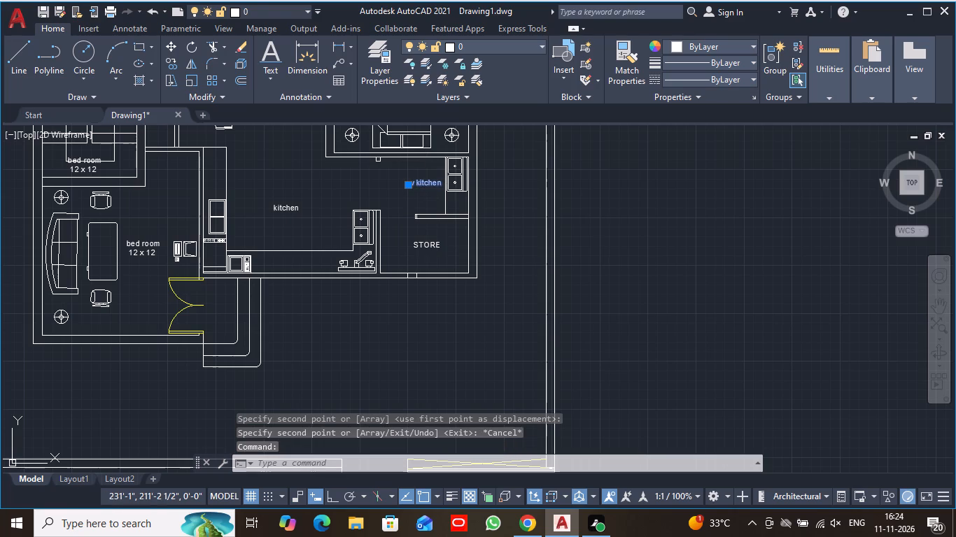
text(W)
key(space)
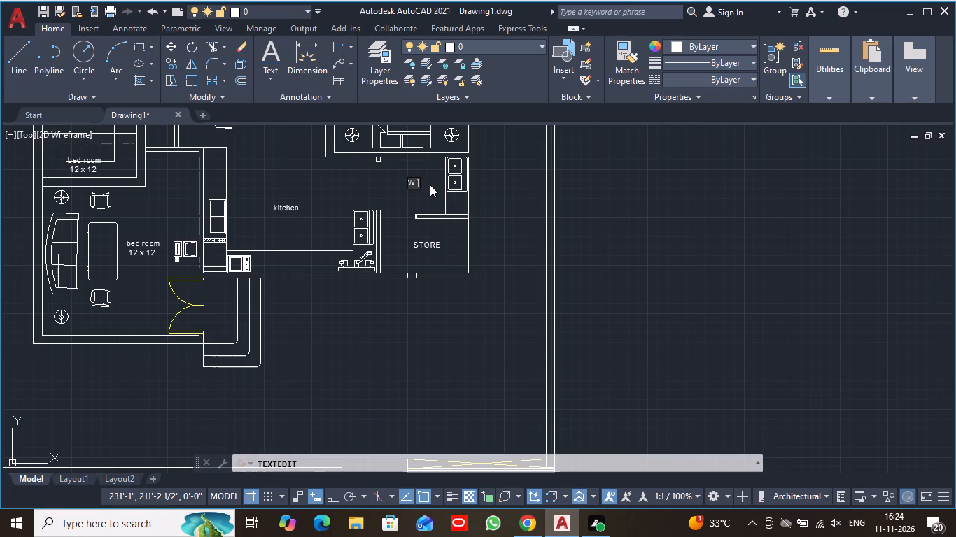
text(KITCHEN)
drag(428, 184, 394, 184)
key(Return)
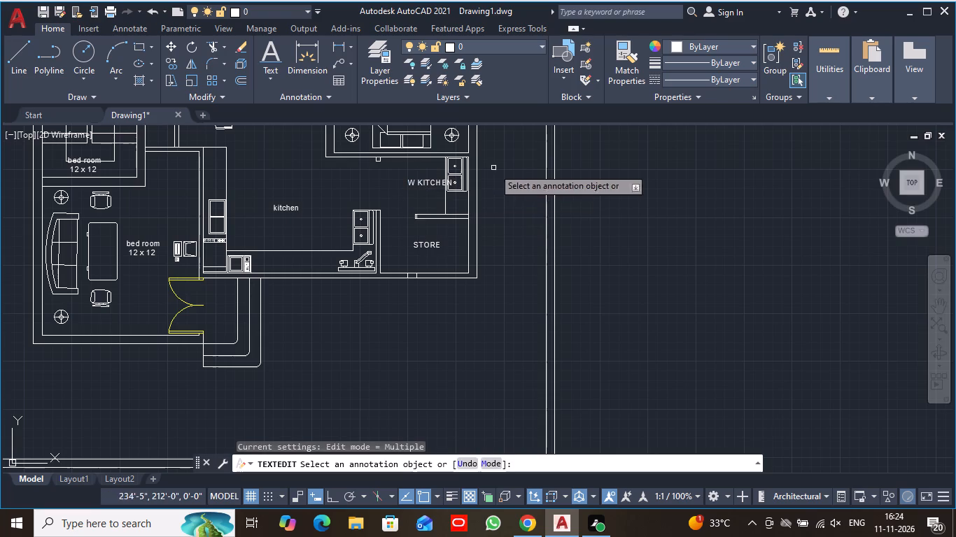
key(Escape)
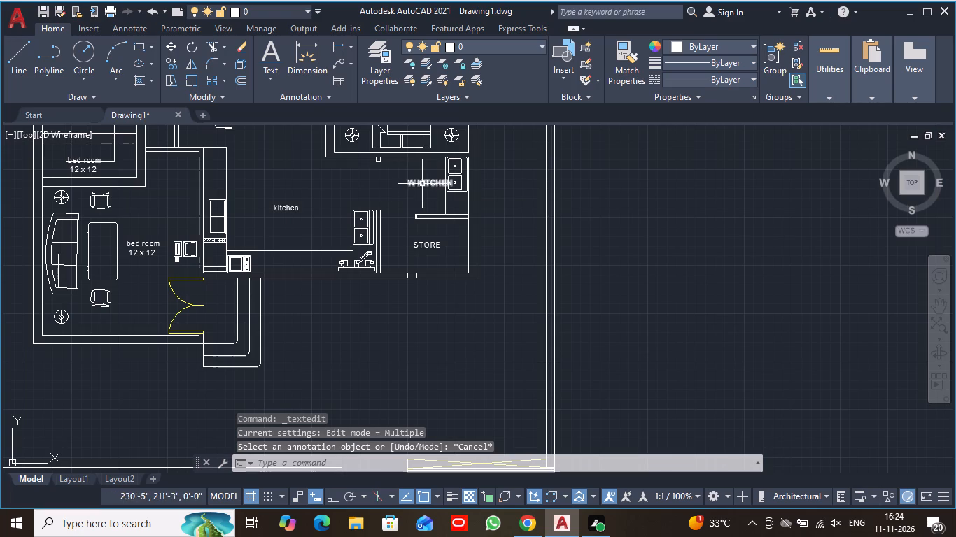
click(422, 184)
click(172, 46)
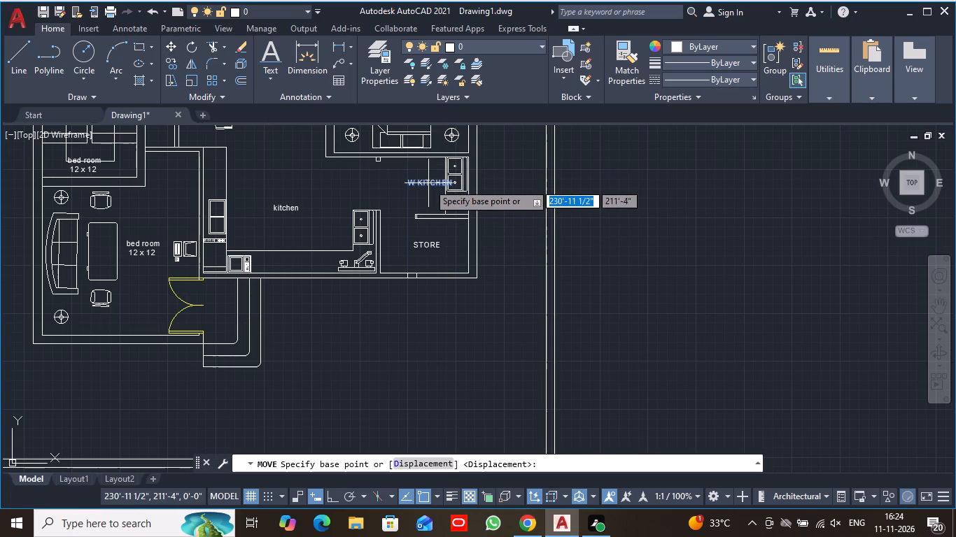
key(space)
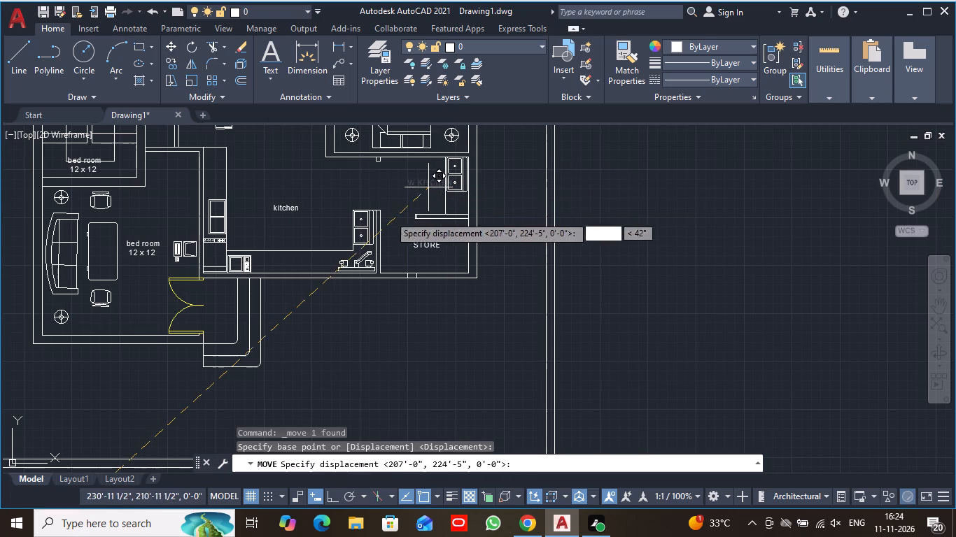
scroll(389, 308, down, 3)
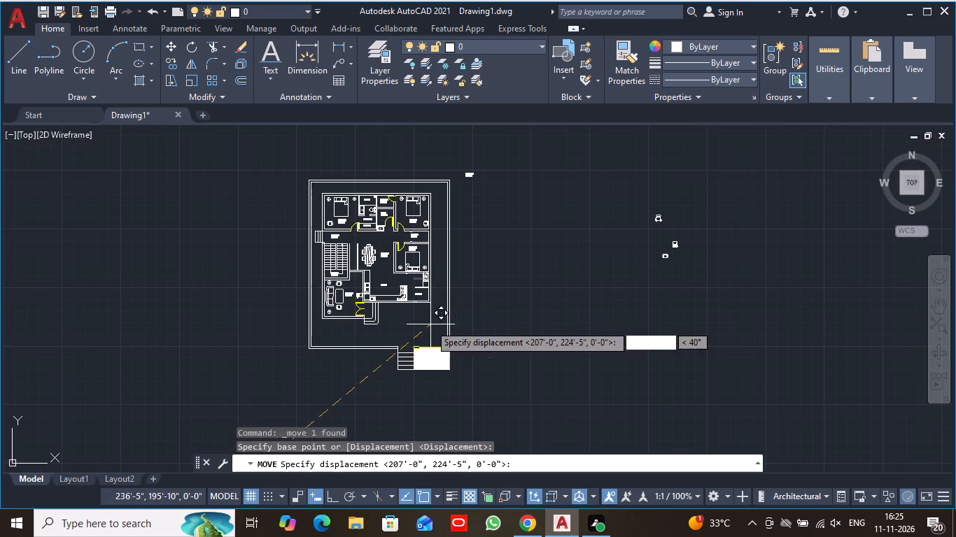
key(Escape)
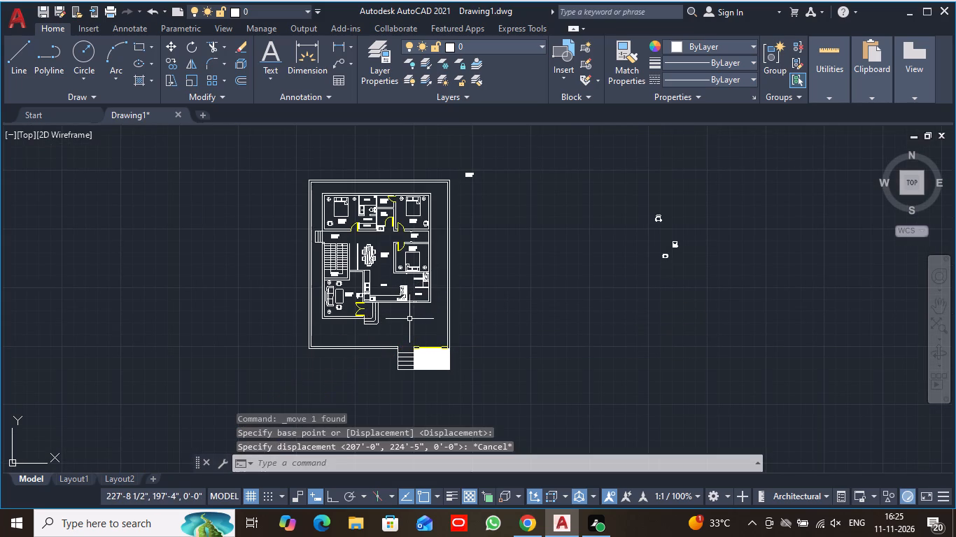
Move the W KITCHEN text straight west so it clears the copied sink and counter.
scroll(435, 306, up, 4)
middle_drag(432, 253, 428, 314)
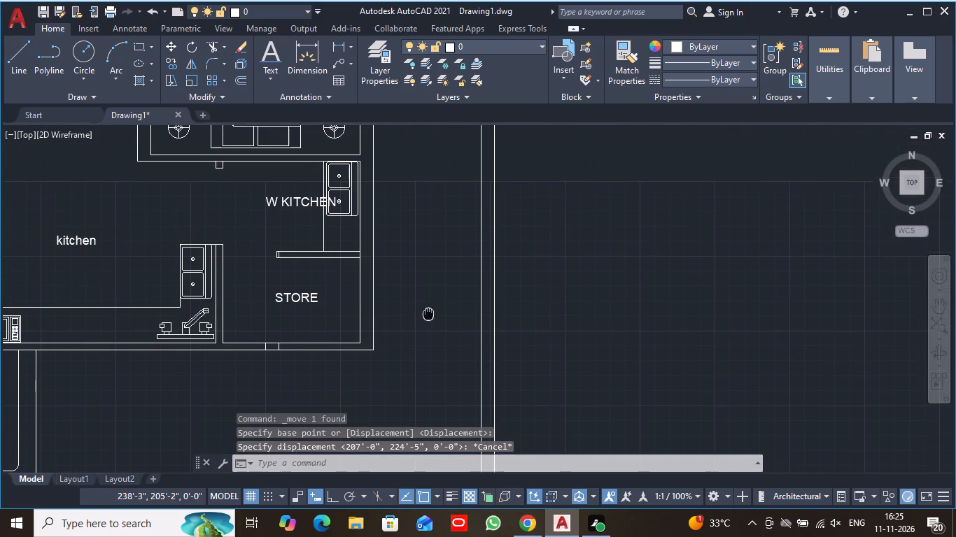
click(169, 45)
click(251, 184)
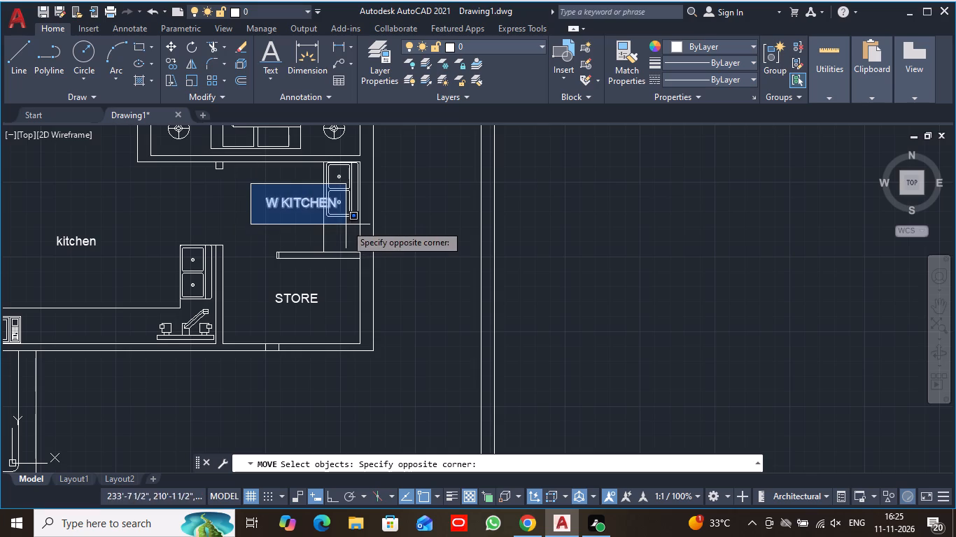
click(344, 224)
key(space)
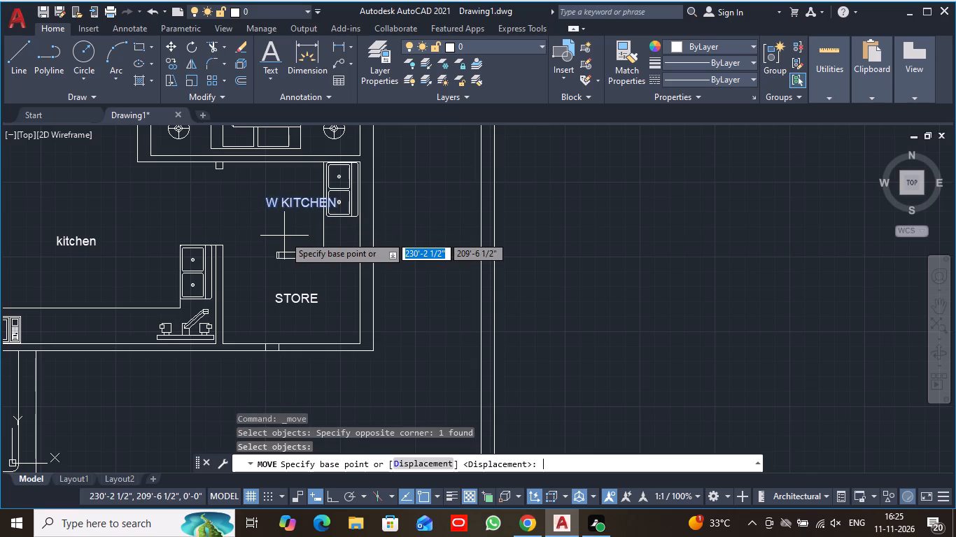
drag(297, 206, 269, 206)
click(269, 206)
Change the bed room text in the room with the sofa and entrance double door to LIVING.
scroll(400, 231, down, 1)
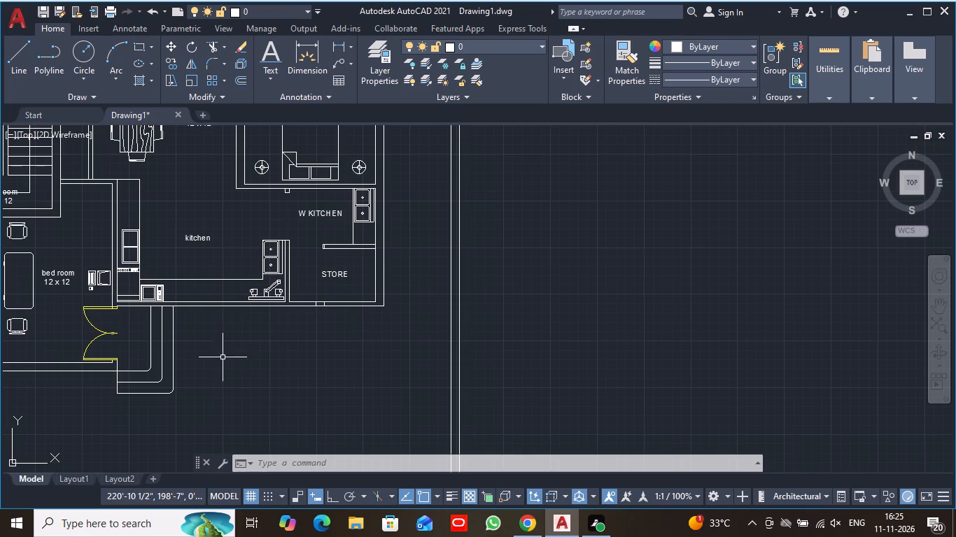
middle_drag(223, 358, 485, 360)
scroll(348, 323, up, 2)
middle_drag(292, 299, 281, 349)
double_click(260, 254)
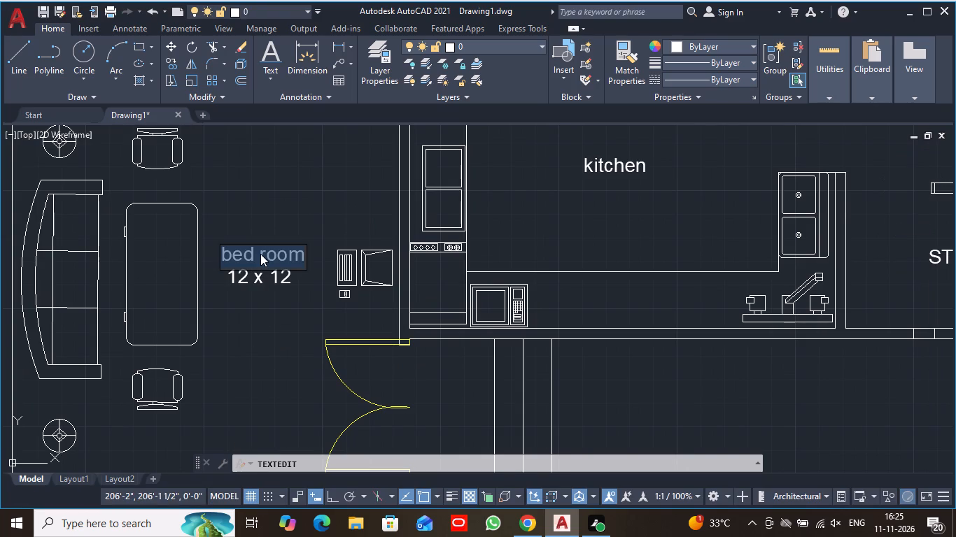
text(LIVING)
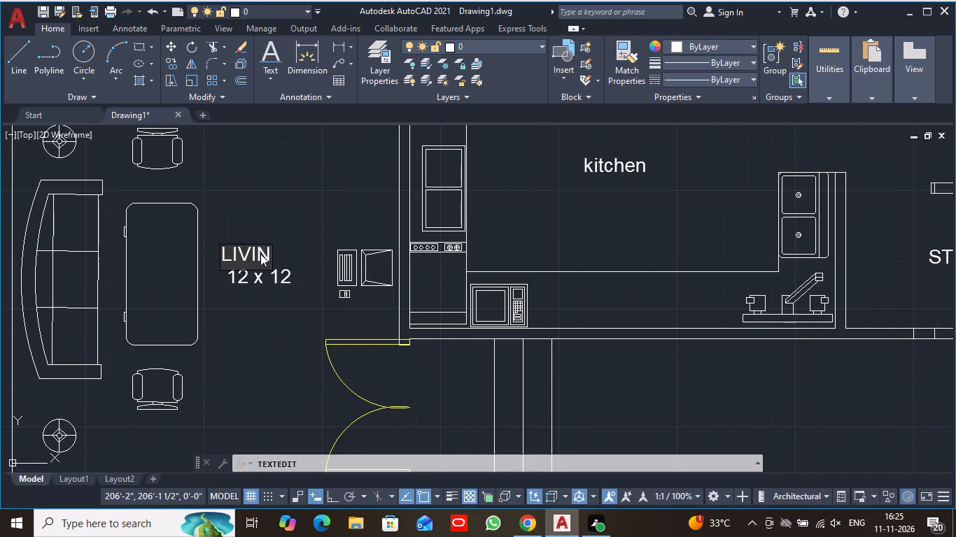
key(space)
key(Return)
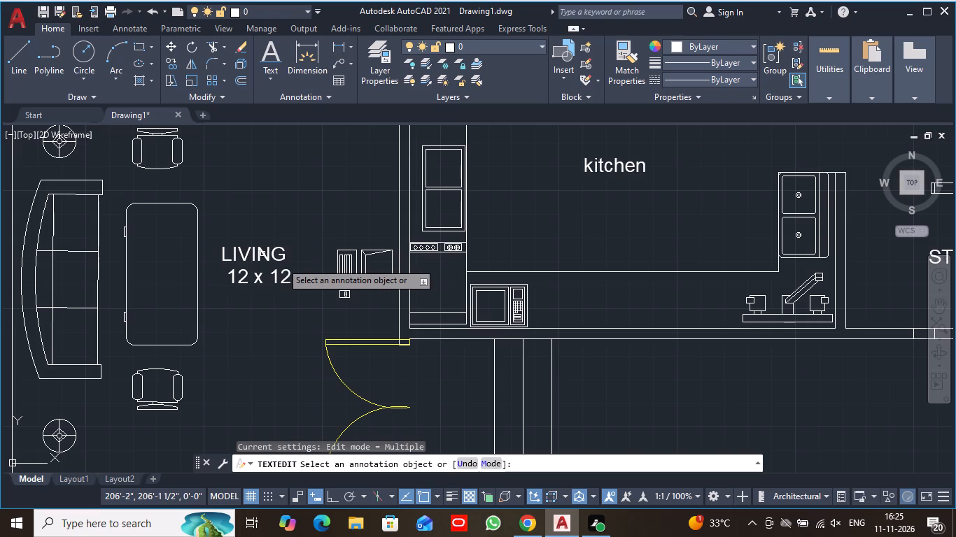
Replace the 12 x 12 size text under the LIVING label with ROOM.
click(259, 279)
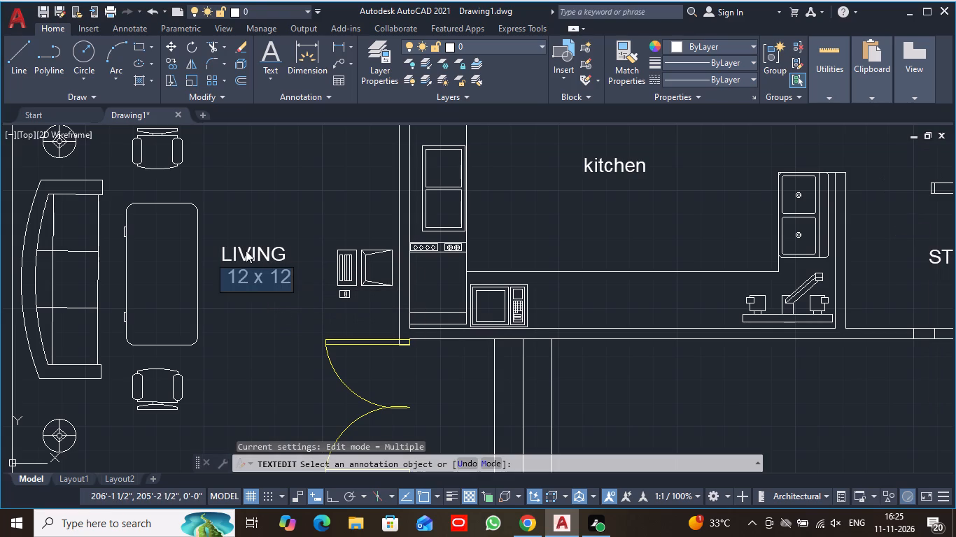
key(Delete)
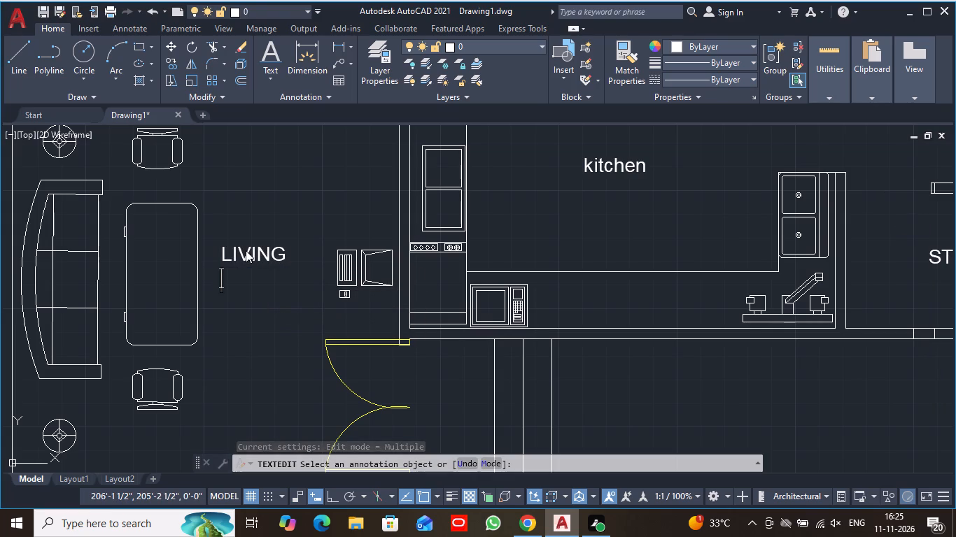
key(r)
text(OOM)
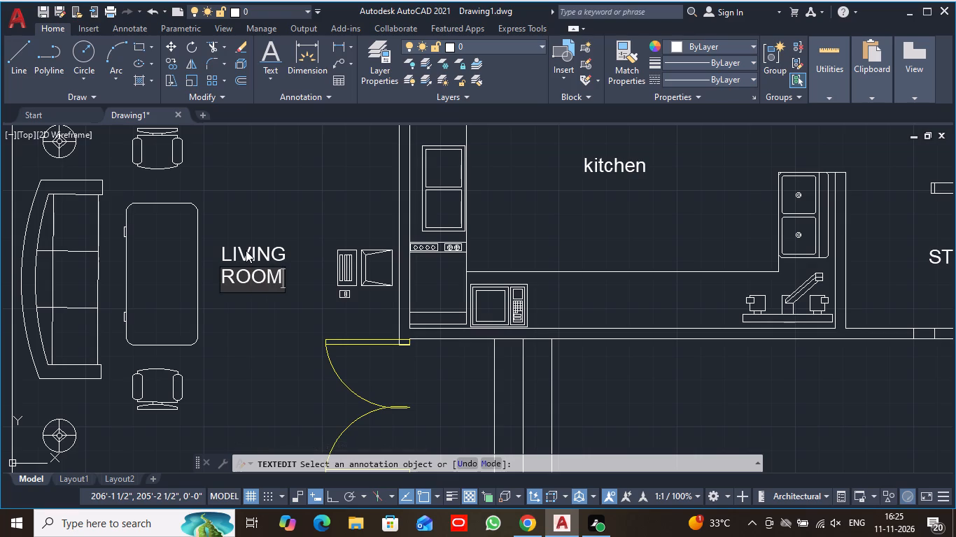
click(273, 329)
scroll(288, 325, down, 1)
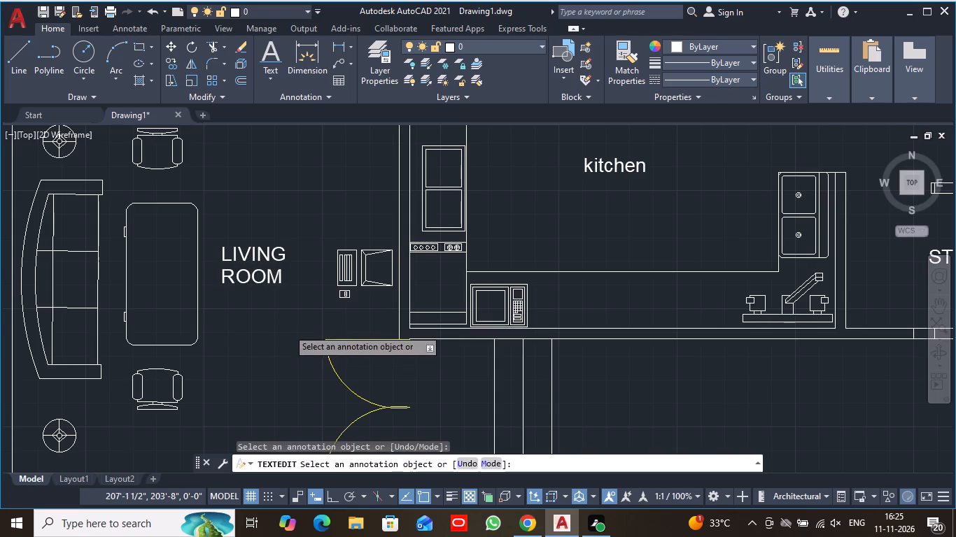
middle_drag(477, 254, 442, 212)
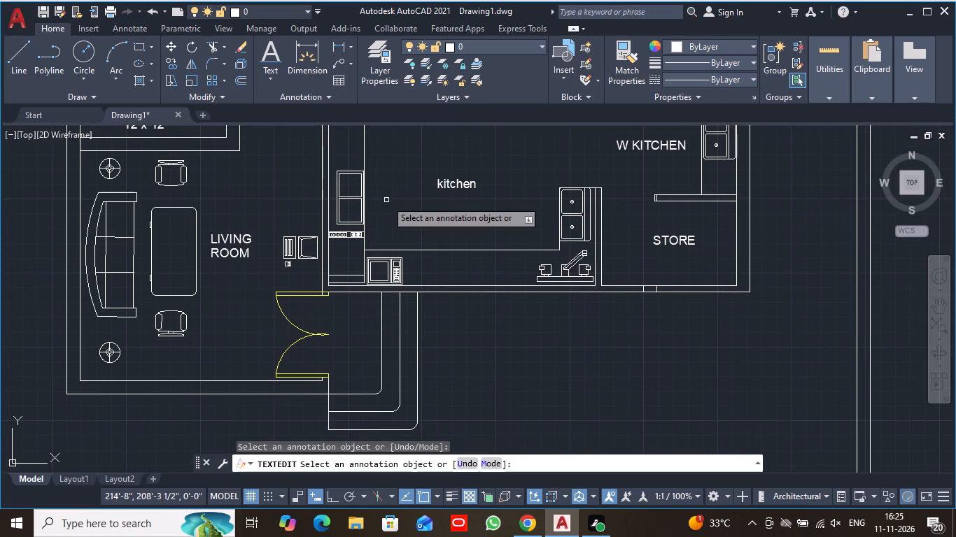
key(Escape)
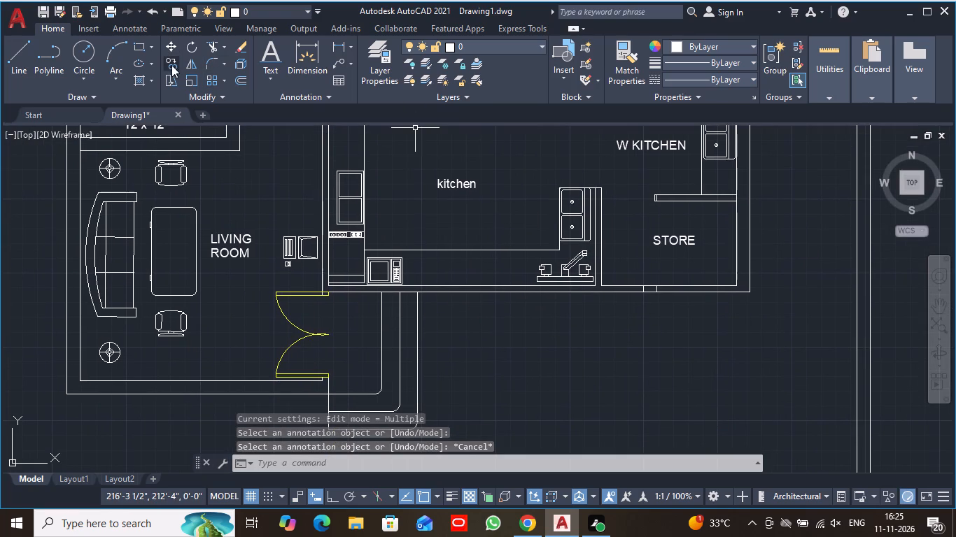
Copy the kitchen label onto the entrance porch just east of the living room's double door.
click(171, 65)
click(429, 168)
click(491, 199)
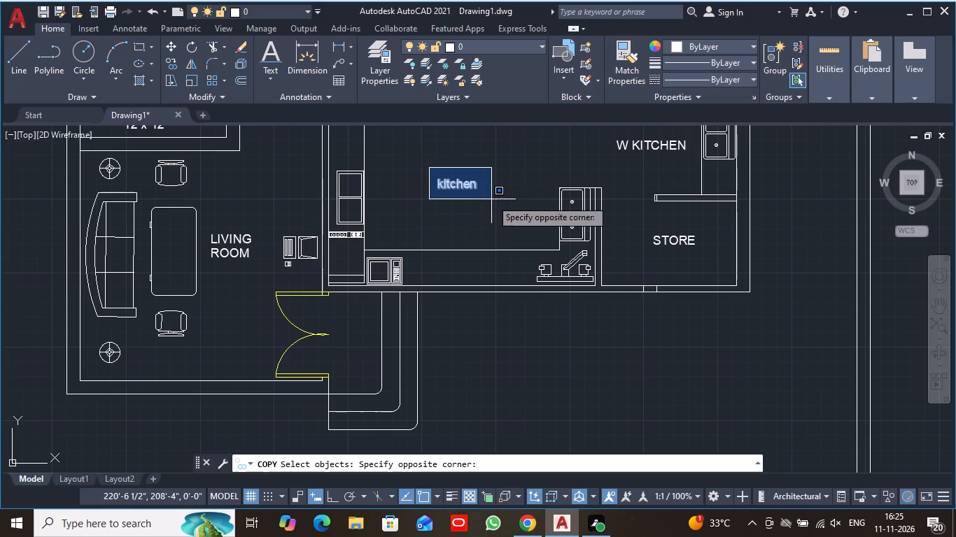
key(space)
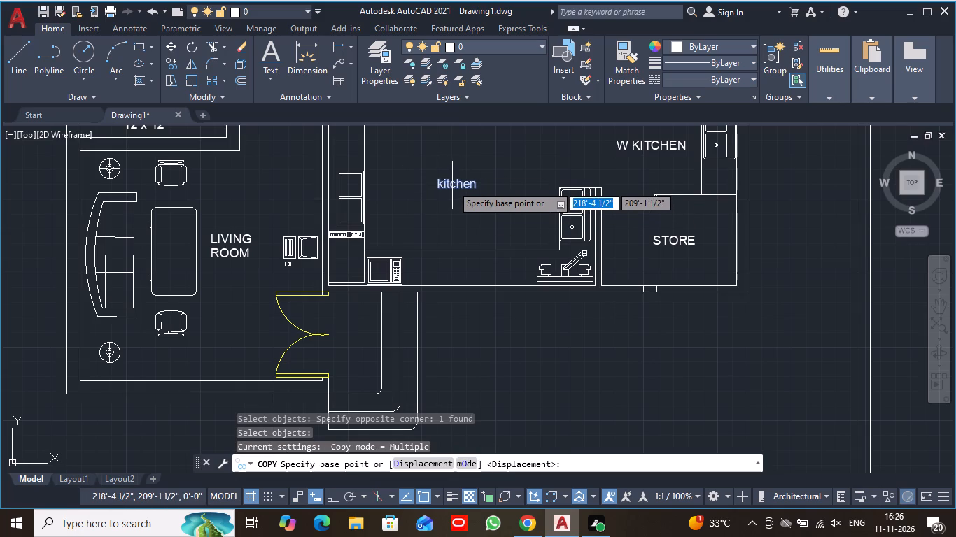
click(453, 185)
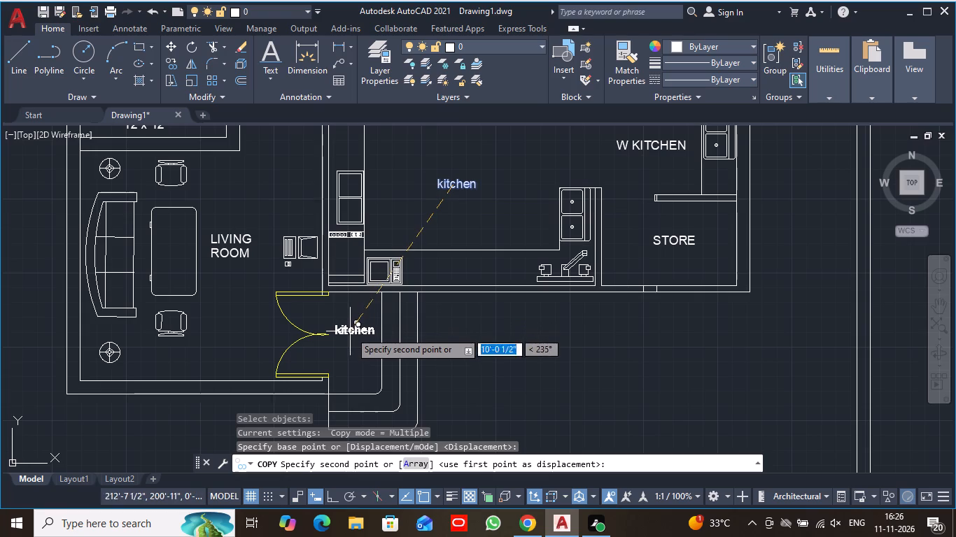
click(354, 335)
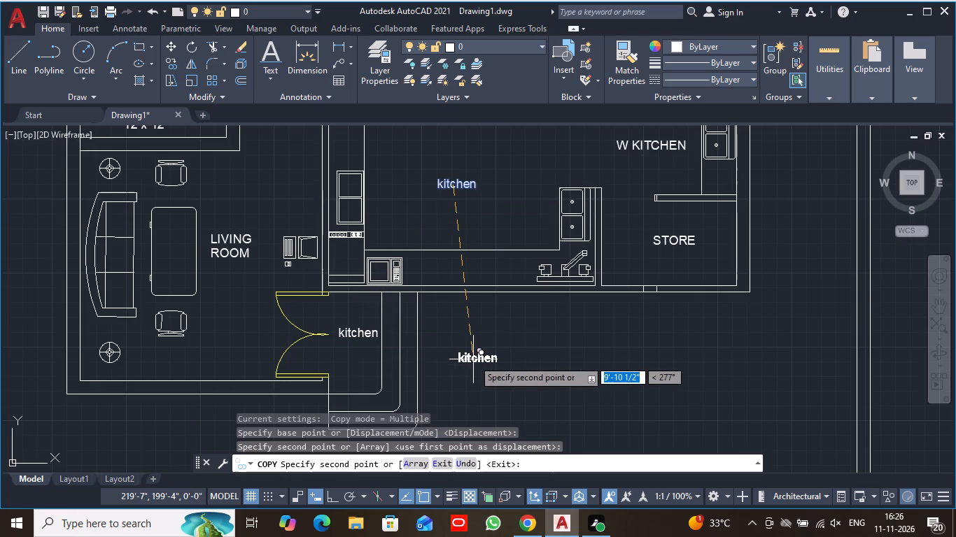
key(Escape)
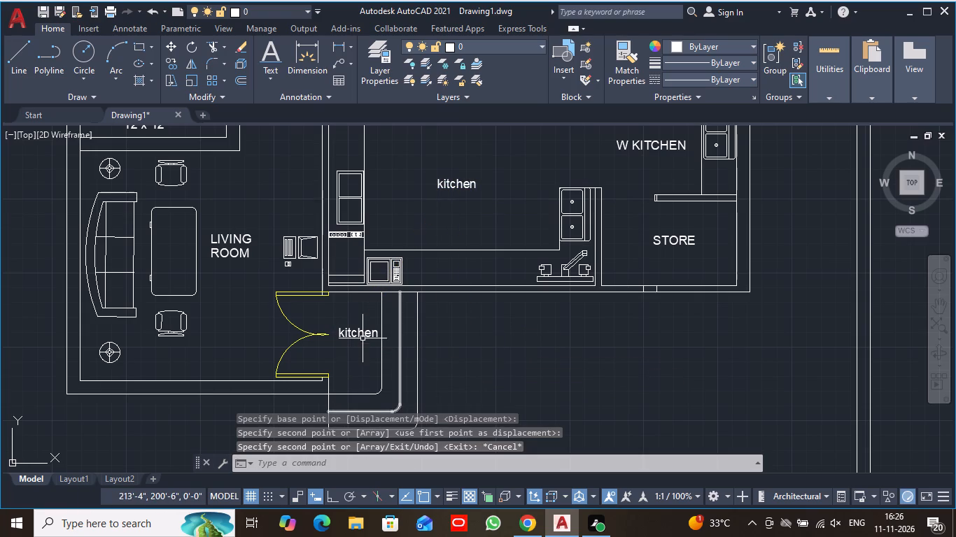
Change the copied kitchen text at the double door to M ENTRANCE.
double_click(360, 334)
text(M ENTRANCE)
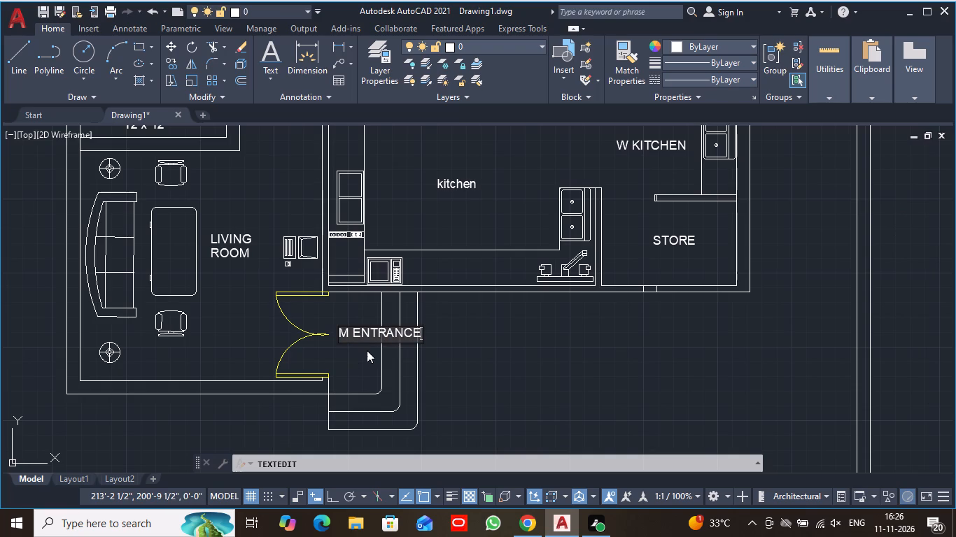
click(360, 355)
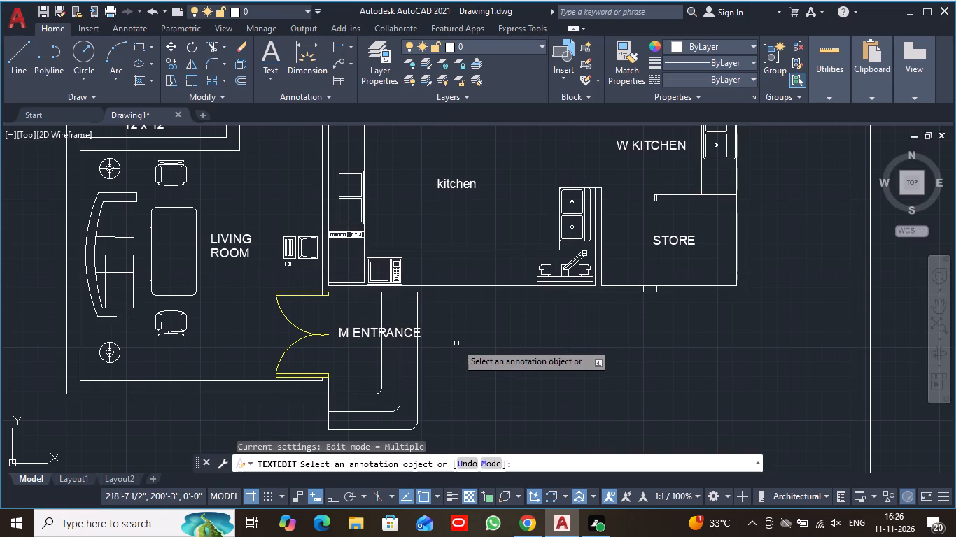
key(Escape)
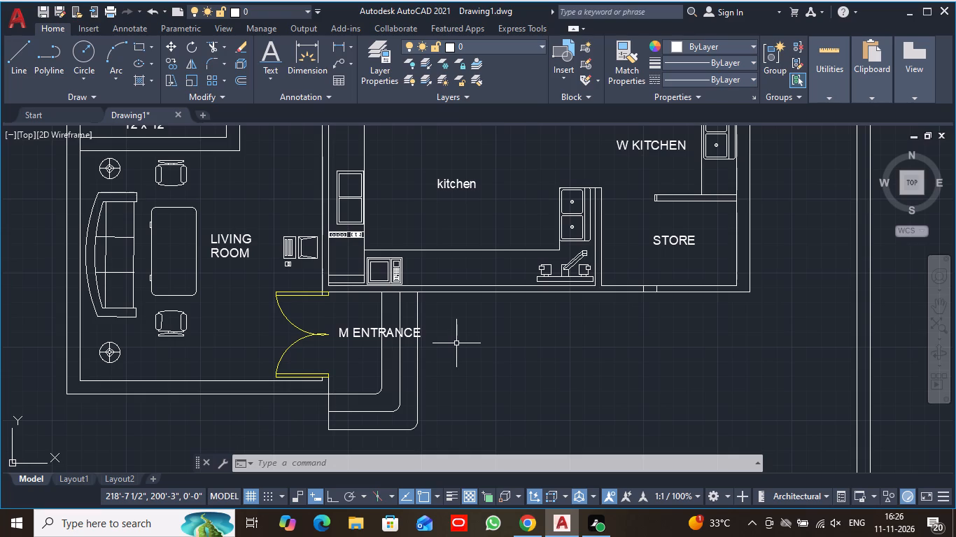
Delete the 12 x 12 size texts under the northwest bed room label and the C T B label.
scroll(532, 264, down, 2)
middle_drag(505, 219, 505, 218)
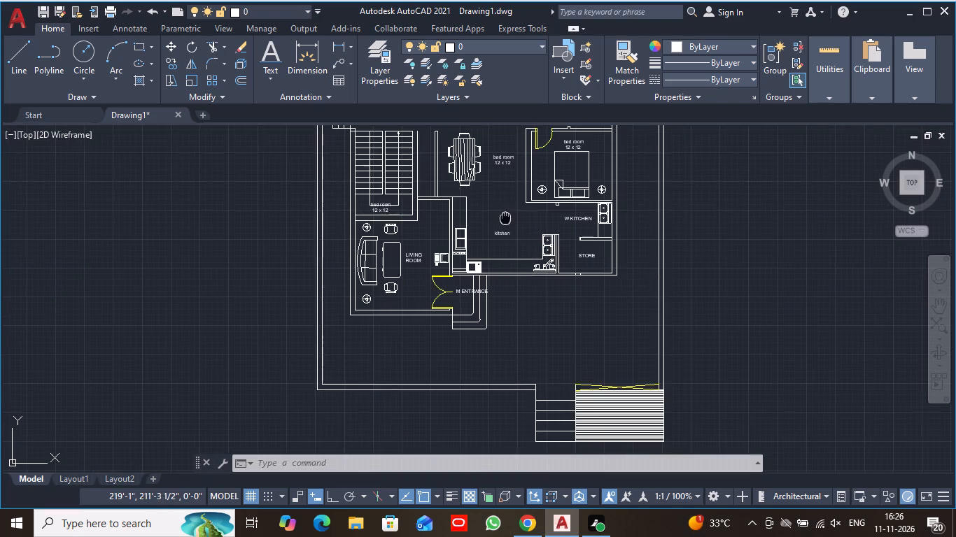
middle_drag(505, 218, 405, 387)
scroll(518, 322, up, 3)
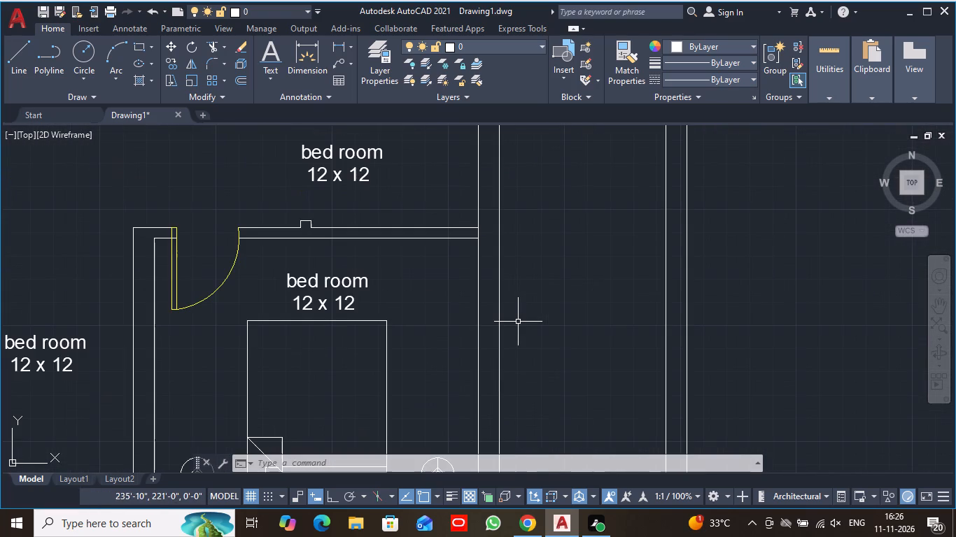
scroll(472, 327, down, 2)
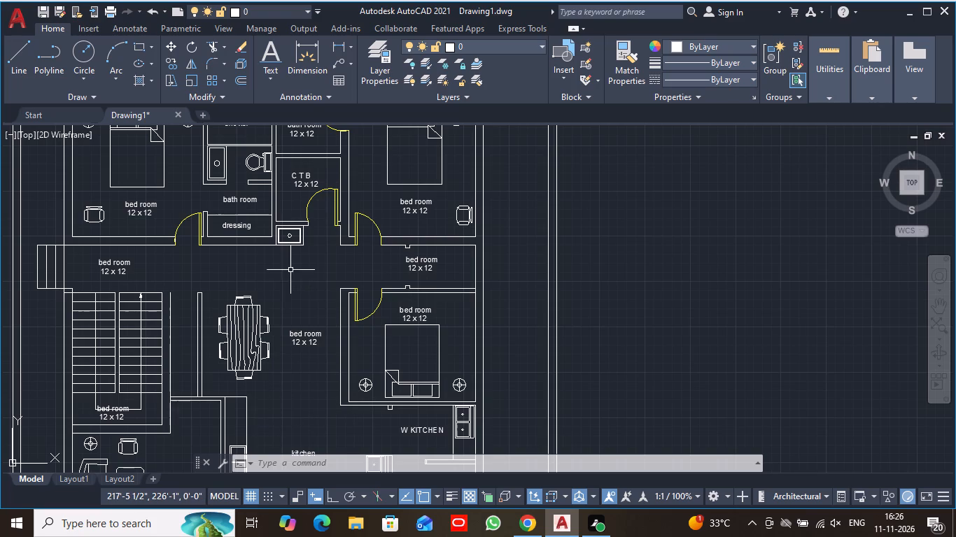
middle_drag(290, 270, 300, 325)
scroll(301, 321, up, 1)
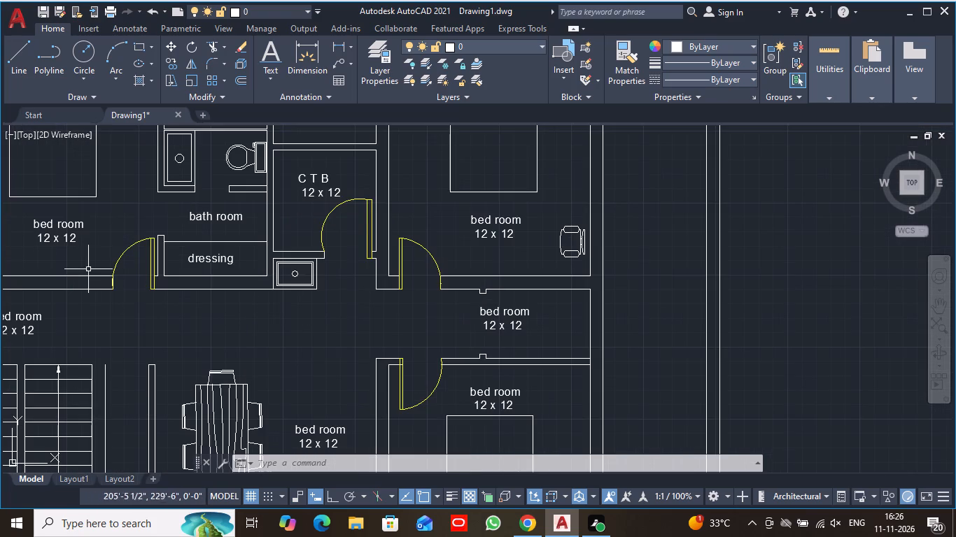
click(50, 241)
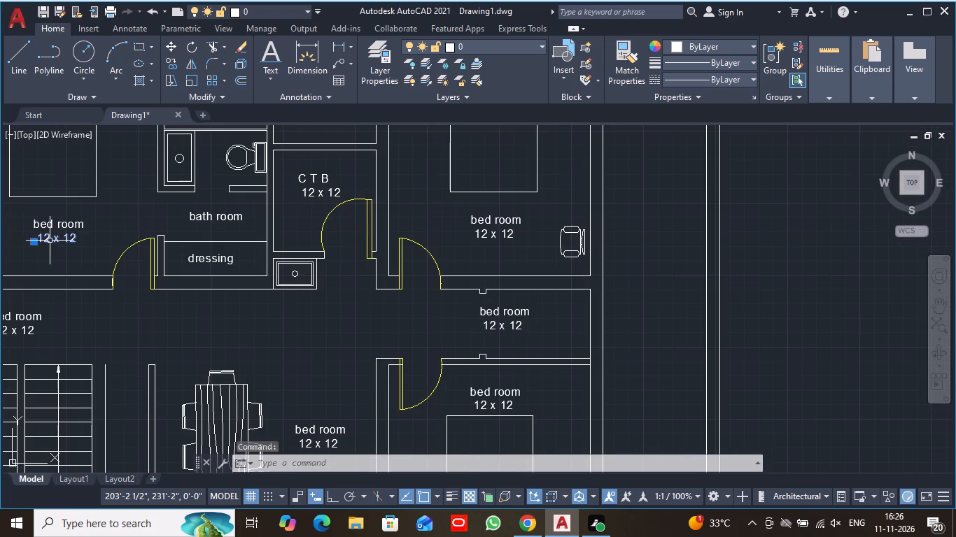
key(Delete)
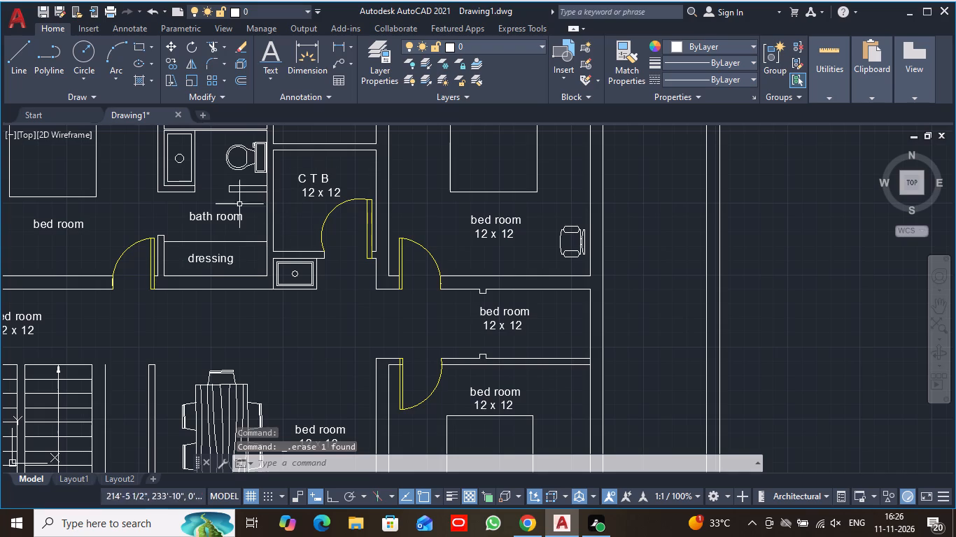
click(324, 195)
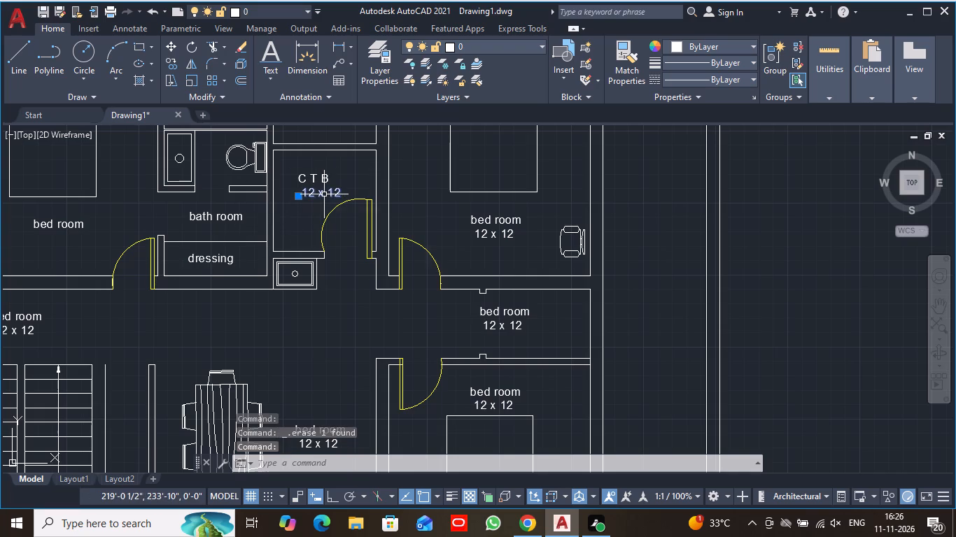
key(Delete)
Delete the 12 x 12 size texts under the bath room label north of C T B and the northeast bed room label.
middle_drag(324, 194, 306, 330)
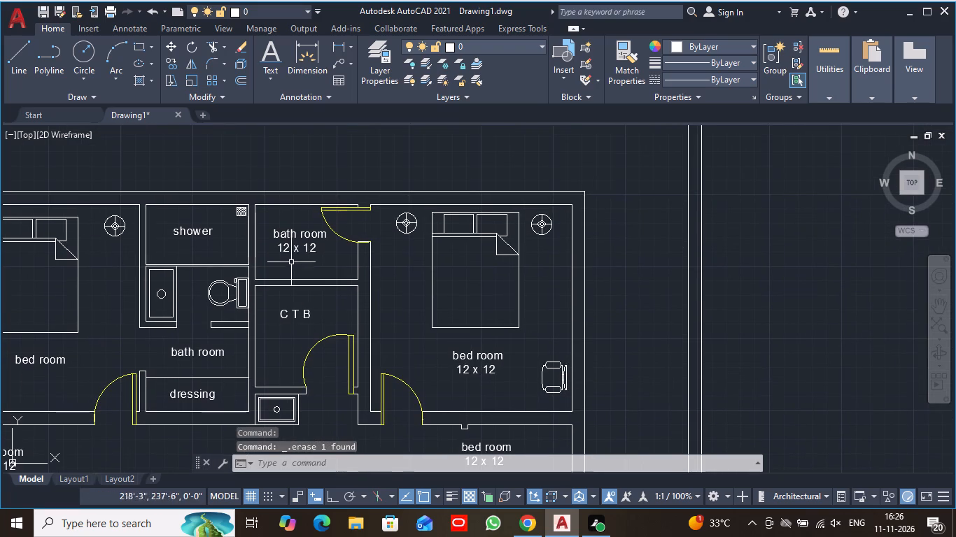
click(298, 250)
key(Delete)
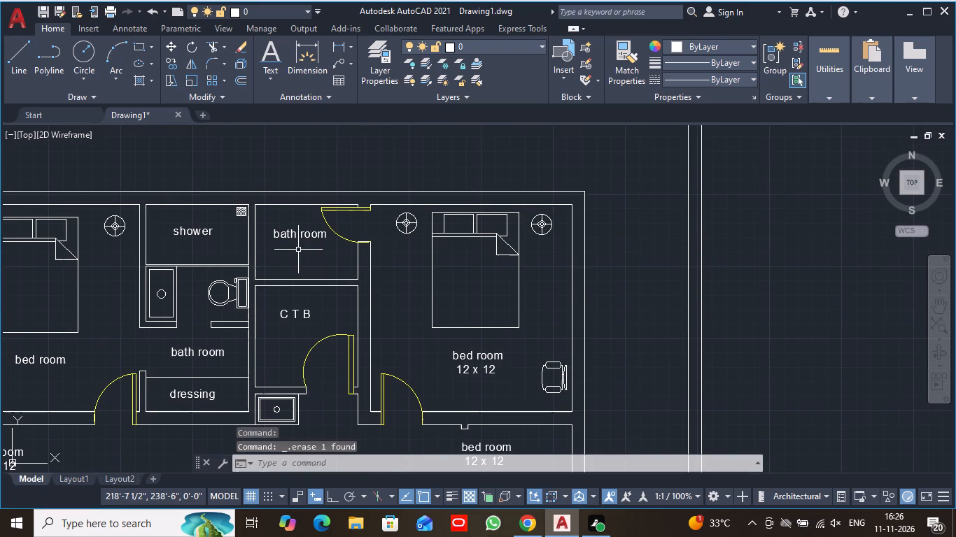
click(476, 368)
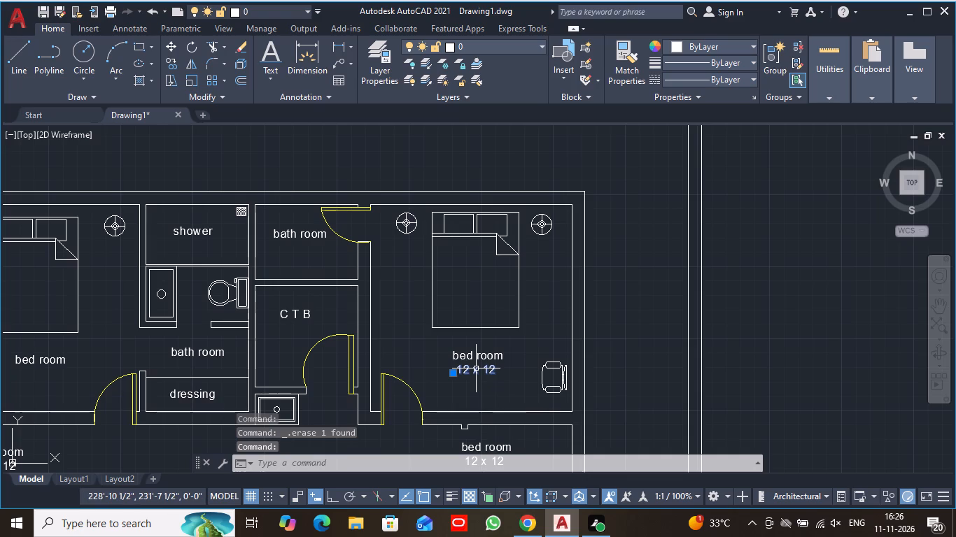
key(Delete)
Delete the 12 x 12 size texts under the bed room labels between the two east bedrooms and just north of the stairs.
scroll(476, 368, down, 2)
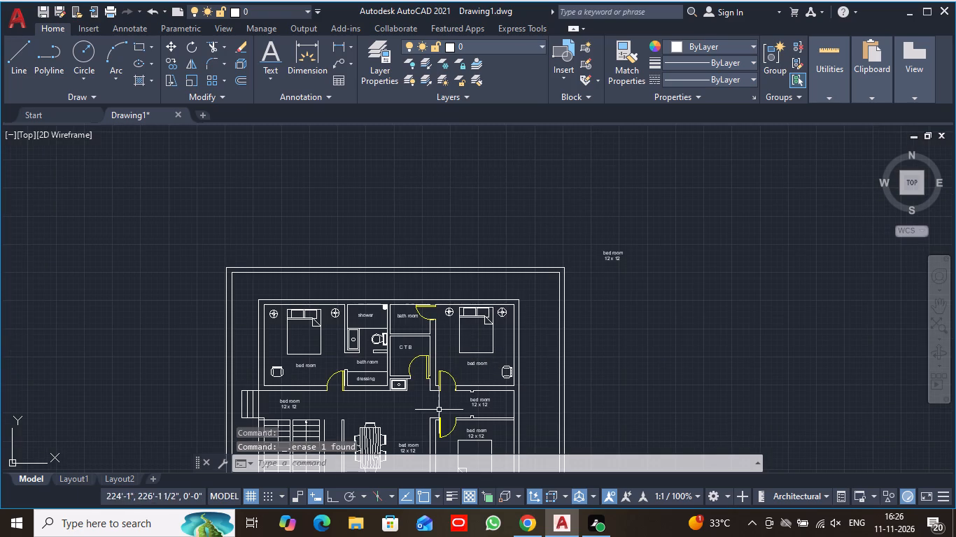
middle_drag(439, 410, 355, 222)
scroll(405, 206, up, 4)
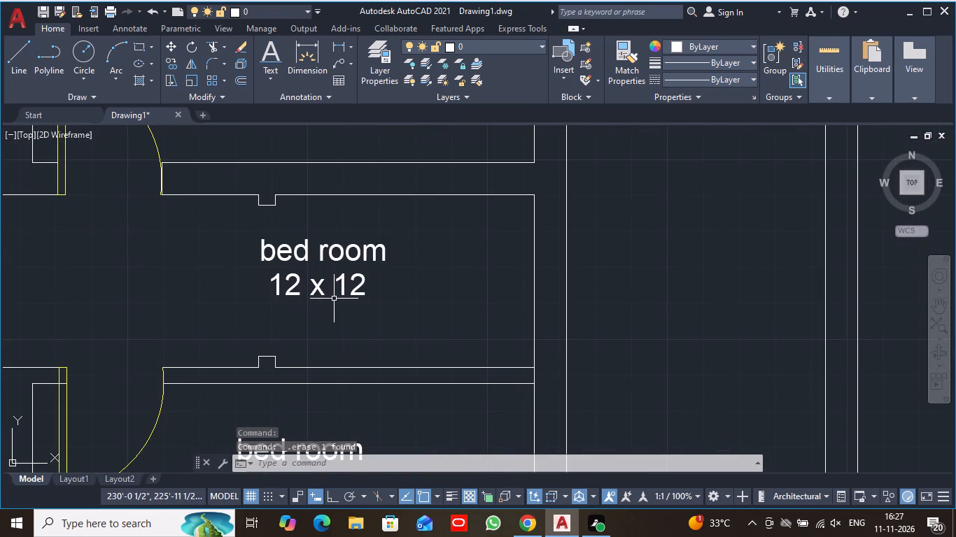
click(318, 285)
key(Delete)
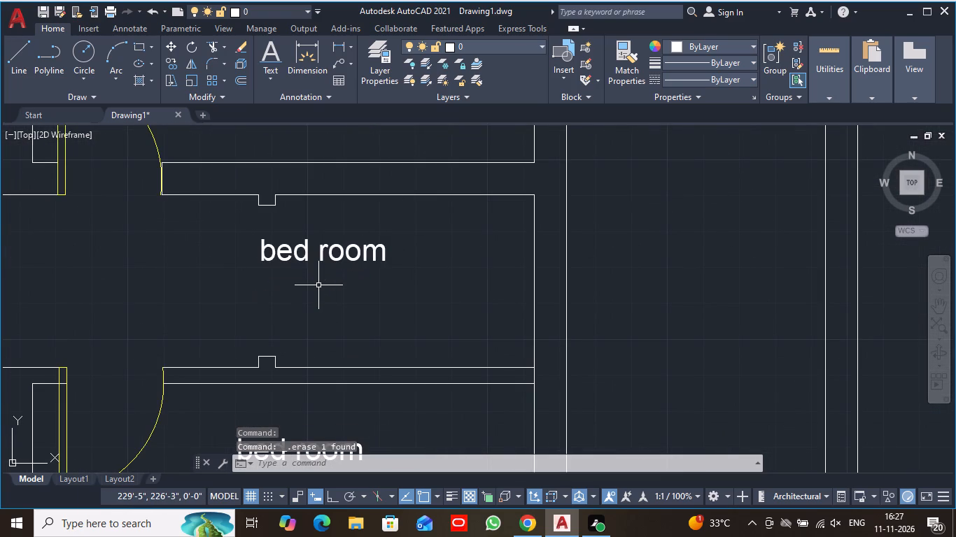
scroll(318, 285, down, 4)
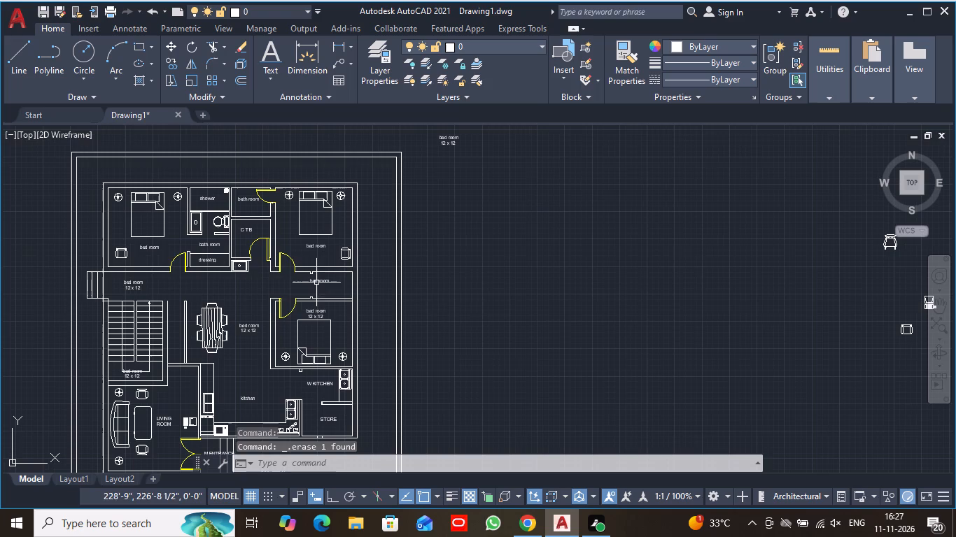
scroll(135, 291, up, 5)
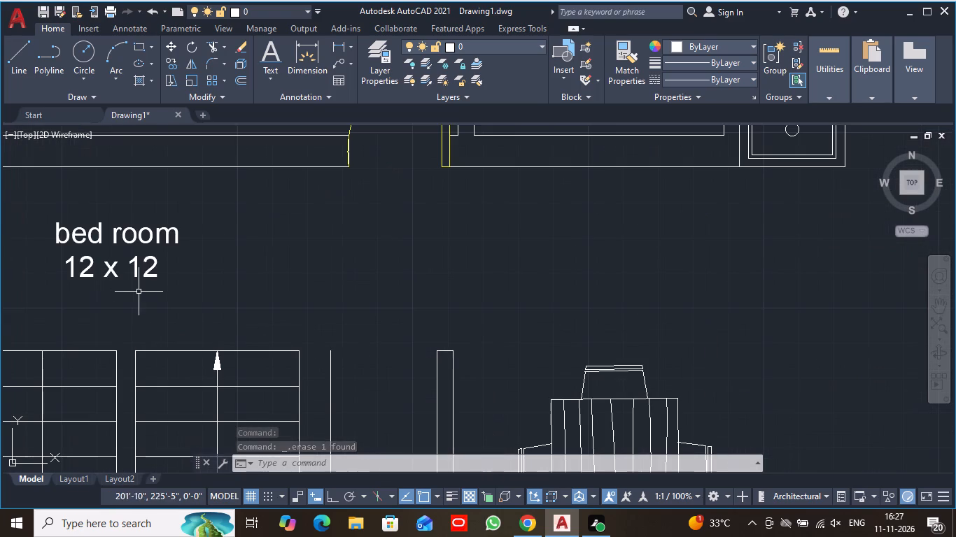
click(109, 271)
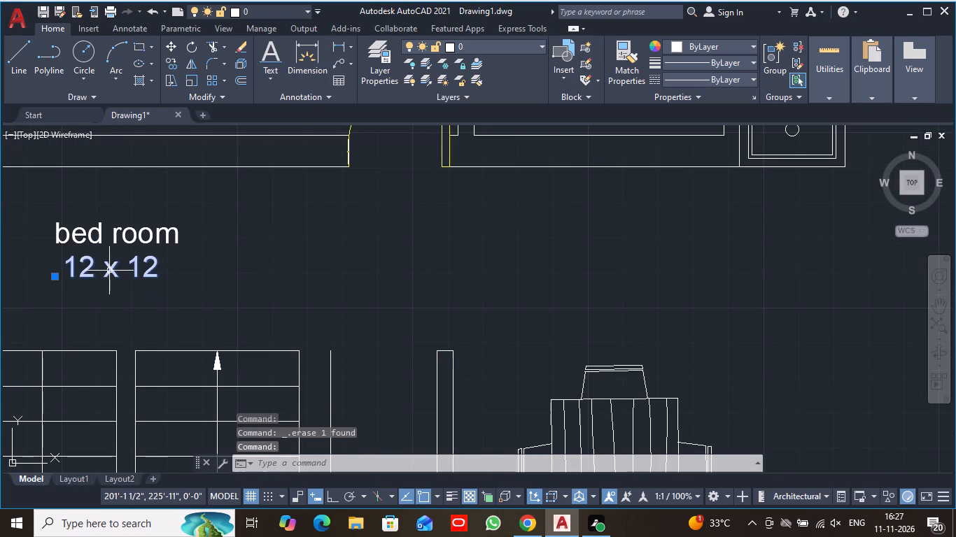
key(Delete)
Delete the 12 x 12 size text under the bed room label at the south end of the staircase.
scroll(110, 270, down, 4)
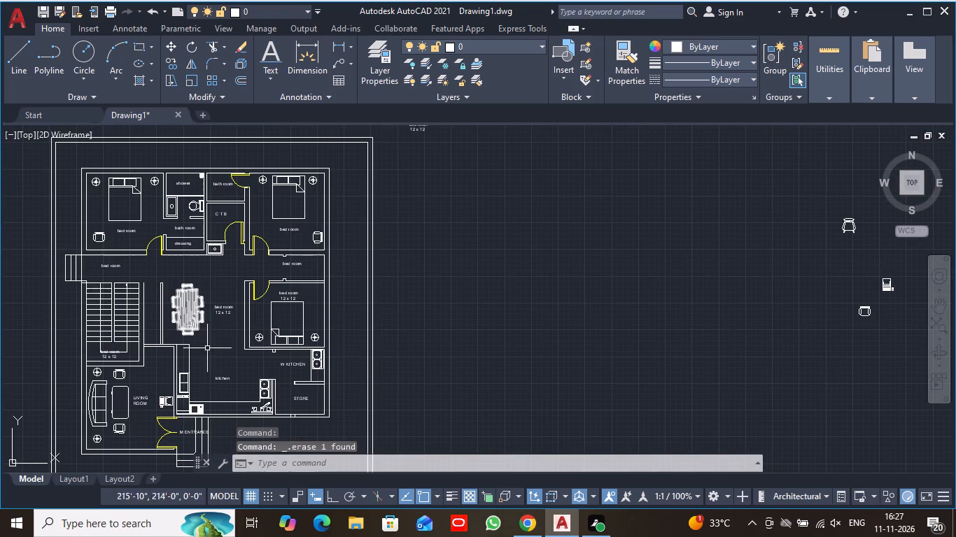
scroll(86, 368, up, 5)
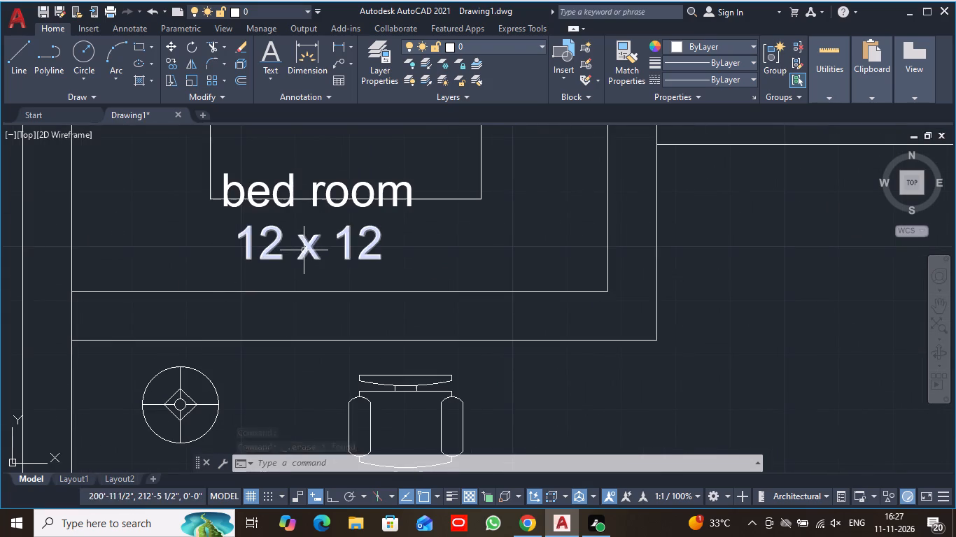
click(306, 250)
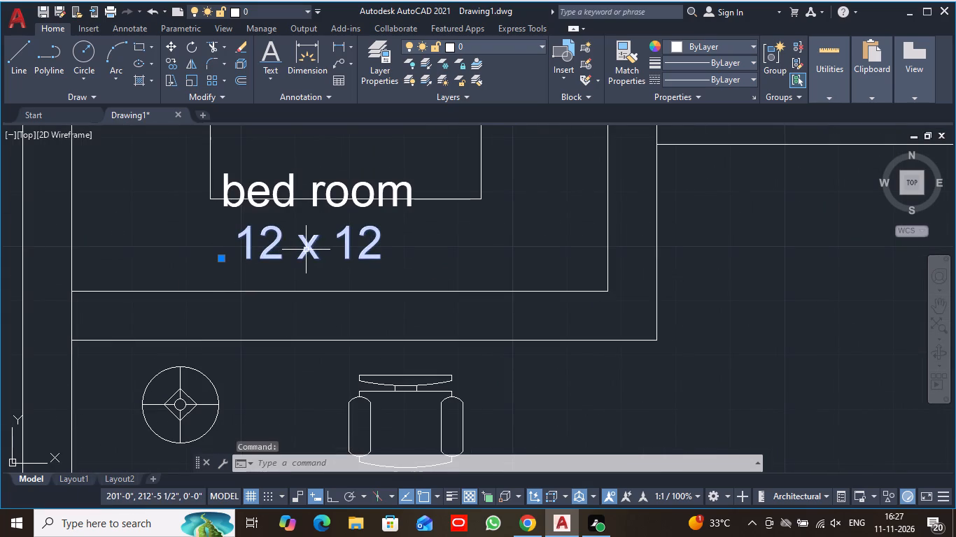
key(Delete)
Delete the 12 x 12 size texts under the bed room labels beside the dining table and in the bedroom north of W KITCHEN.
scroll(306, 250, down, 2)
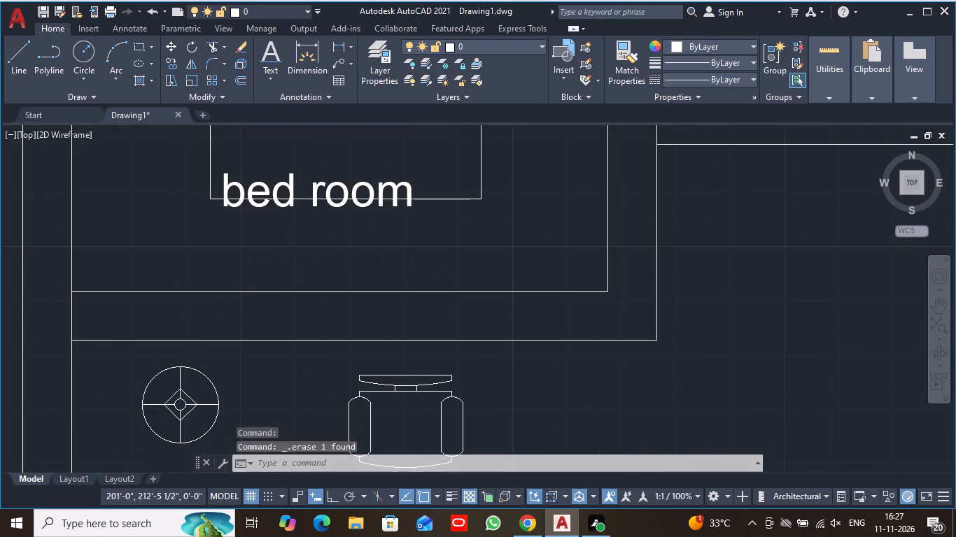
scroll(509, 310, down, 1)
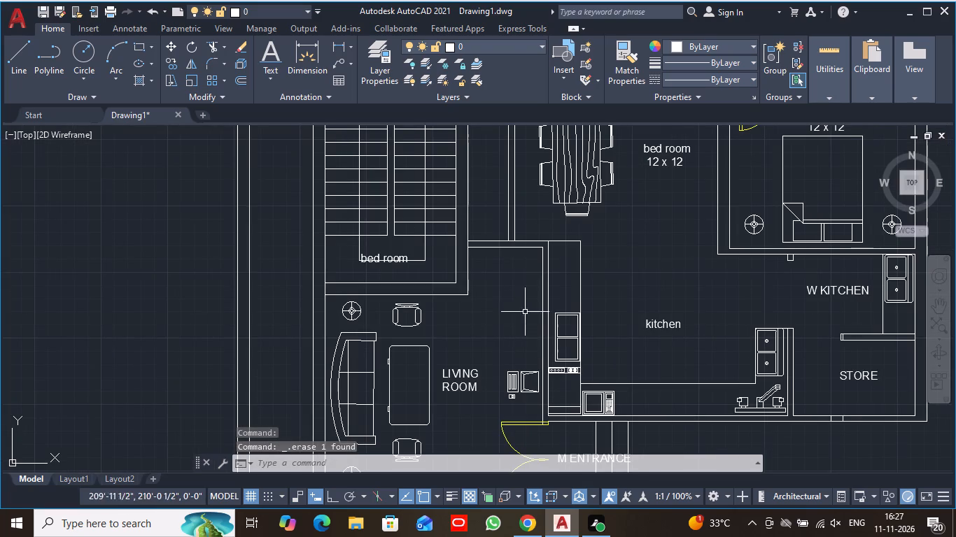
middle_drag(519, 311, 220, 375)
middle_drag(363, 250, 335, 328)
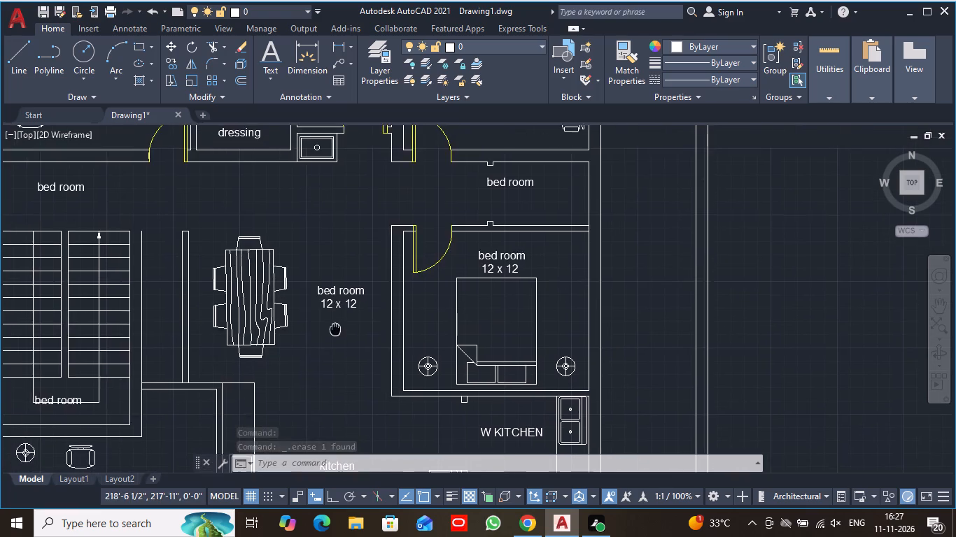
scroll(334, 320, up, 2)
click(337, 280)
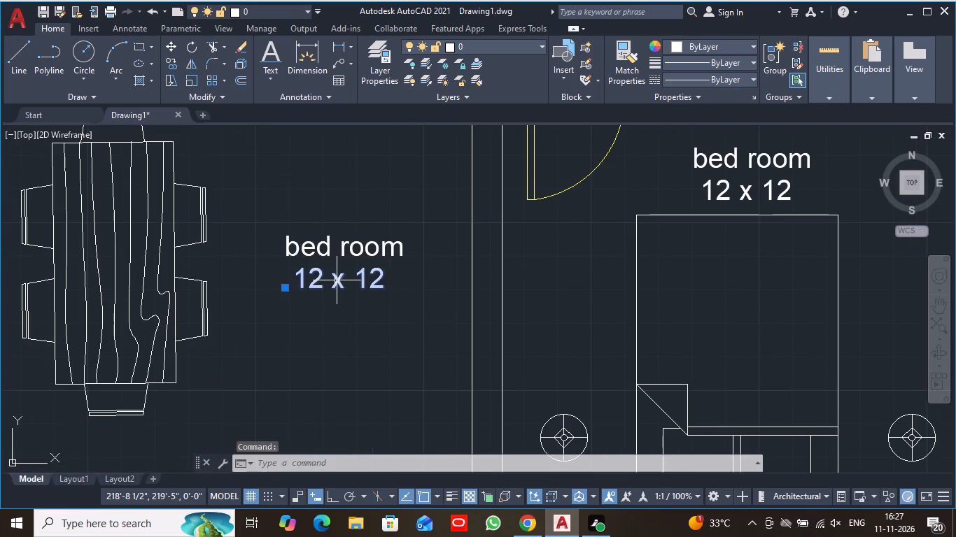
key(Delete)
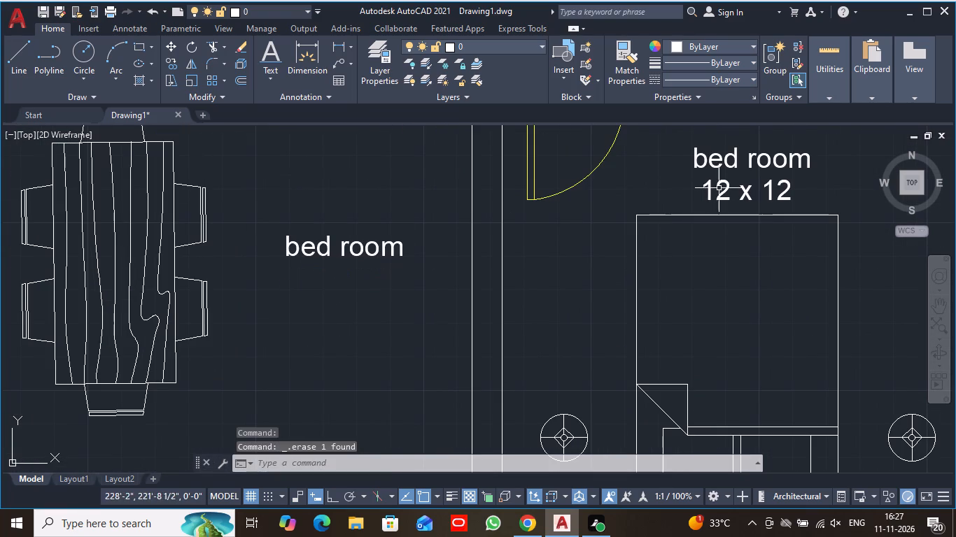
click(723, 193)
key(Delete)
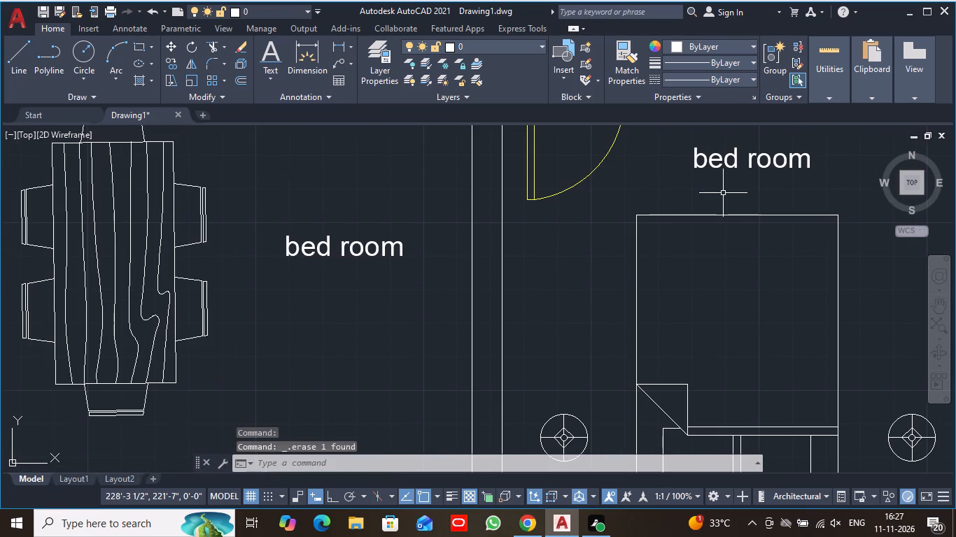
scroll(723, 193, down, 3)
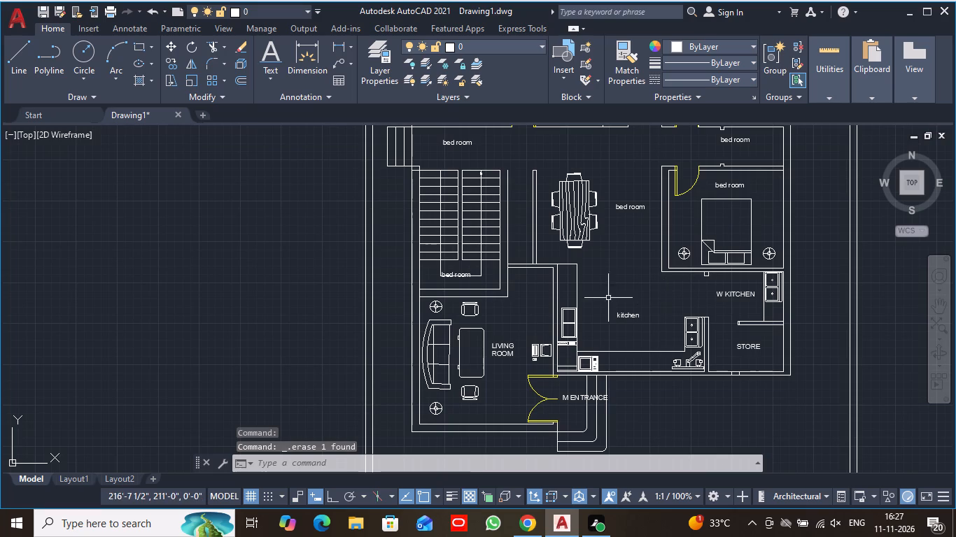
middle_drag(631, 299, 411, 357)
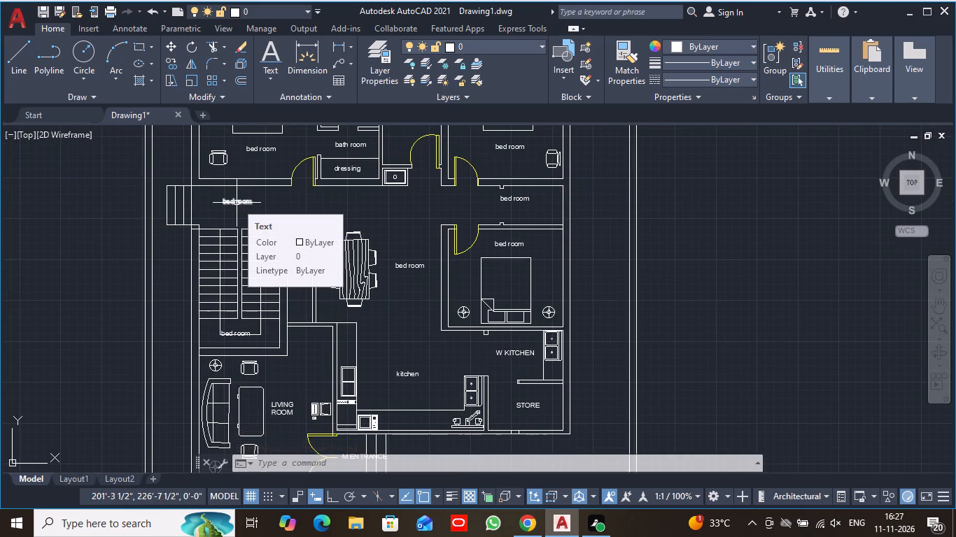
Change the bed room label in the passage north of the staircase to ENTRANCE.
double_click(237, 203)
text(ENTRANCE)
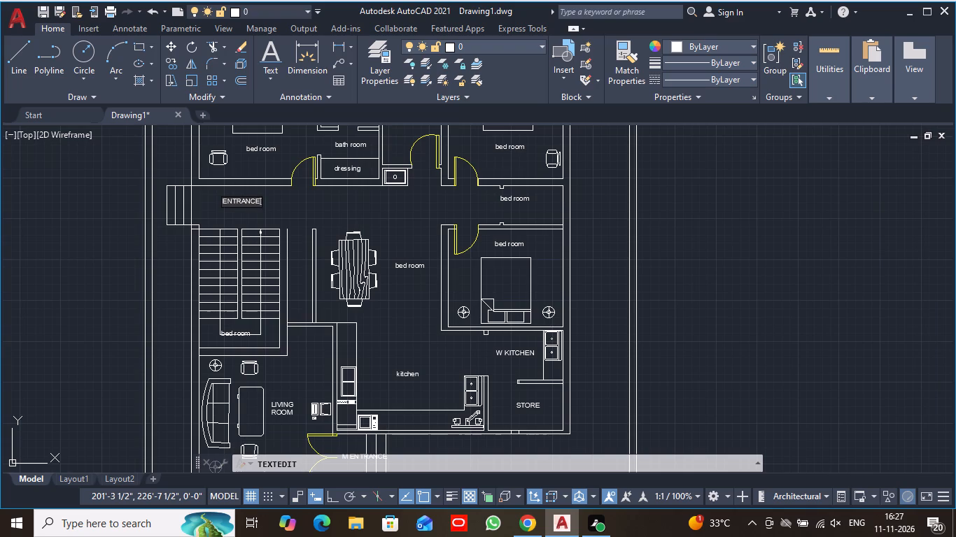
click(274, 213)
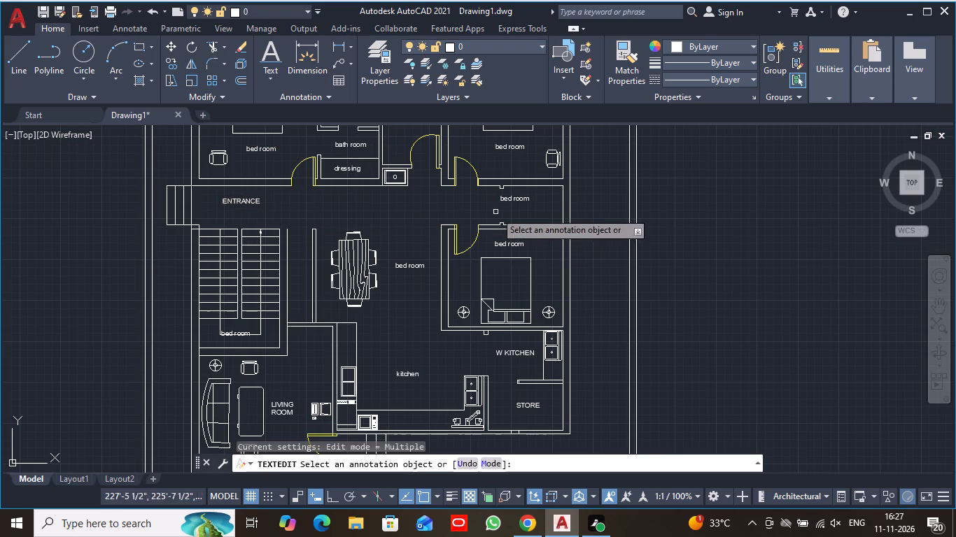
key(Escape)
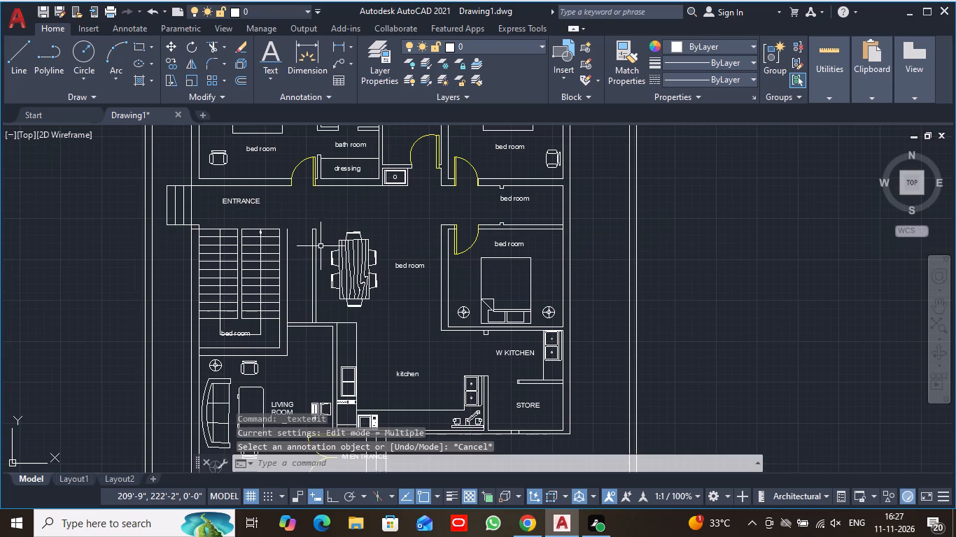
Change the bed room label in the small space between the two east bedrooms to POOJA.
middle_drag(432, 232, 260, 270)
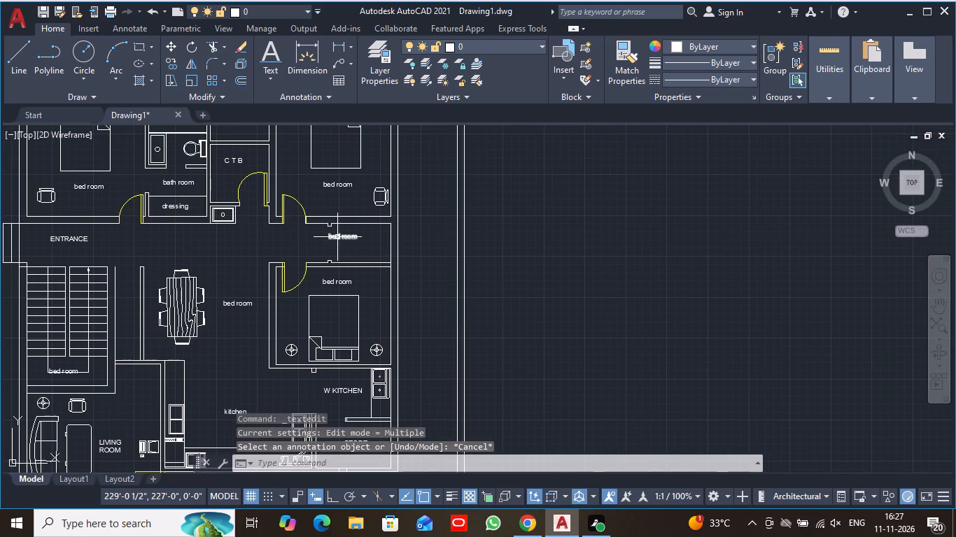
double_click(337, 237)
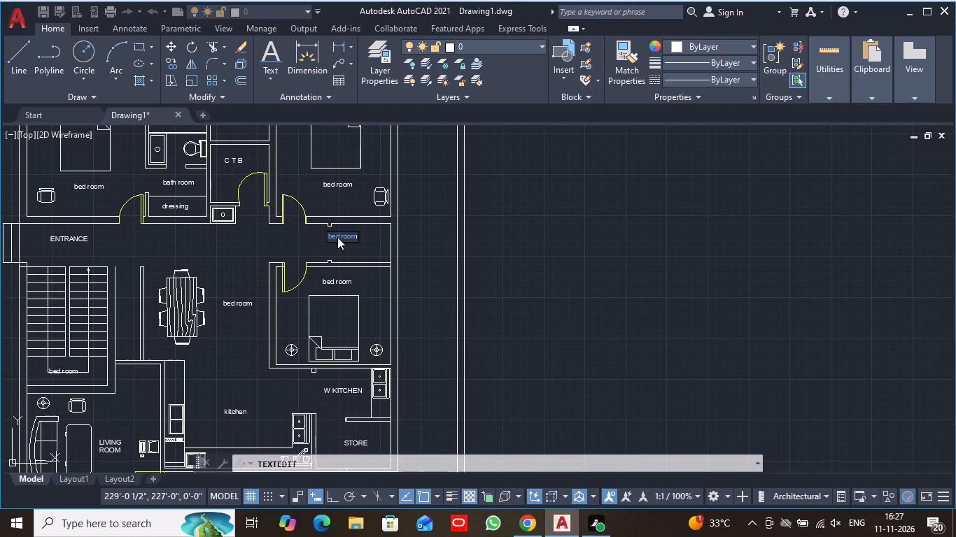
text(POOJA)
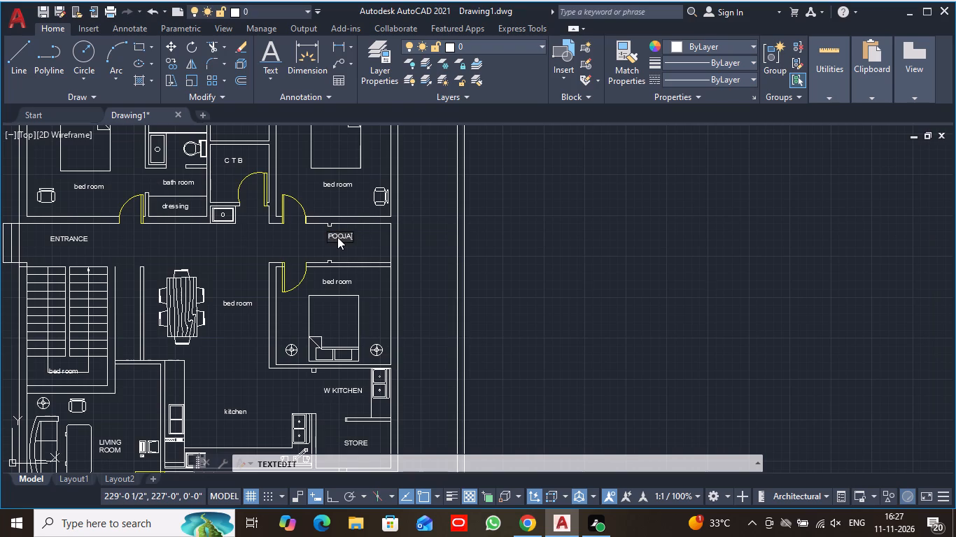
click(278, 240)
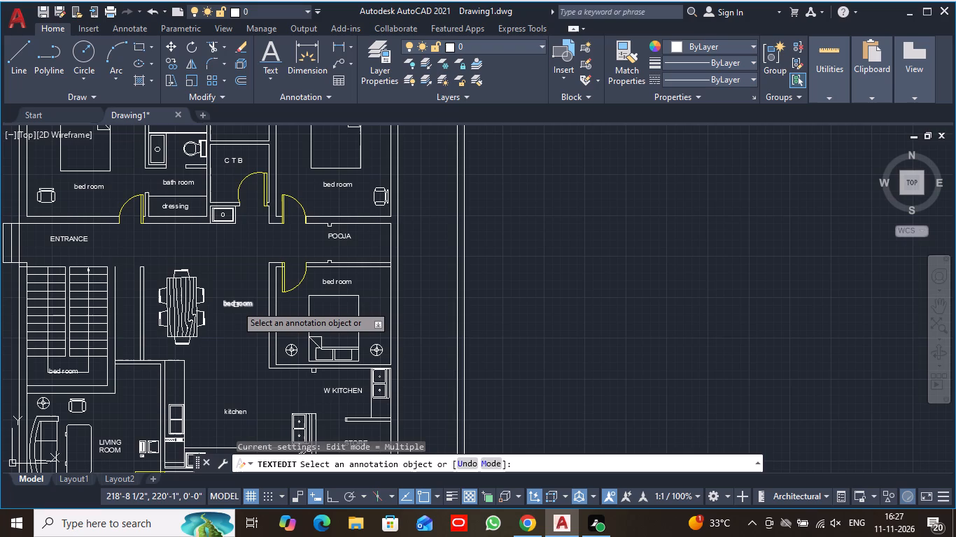
Leave text editing and examine the whole floor plan, from the front gate and steps up to the northeast bedroom's walls.
middle_drag(203, 362, 384, 289)
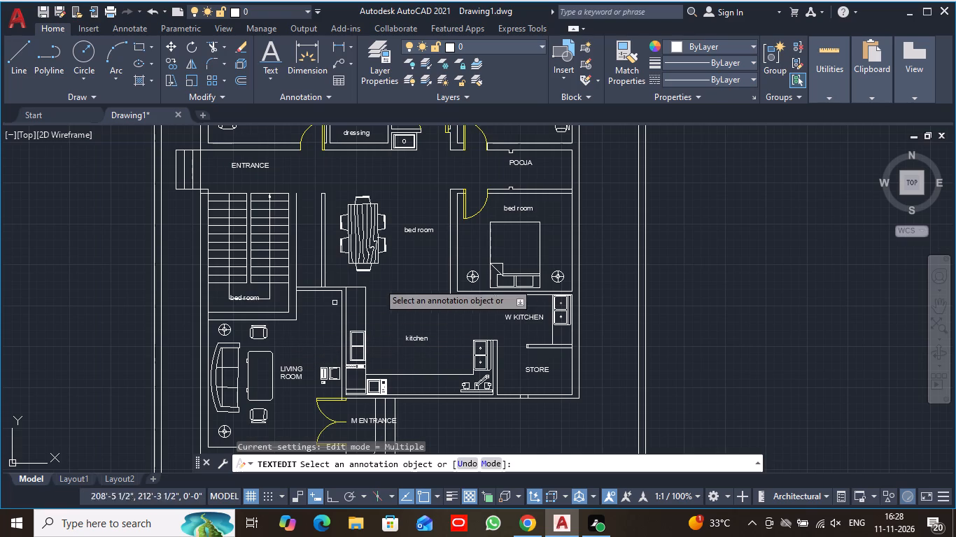
scroll(386, 271, down, 1)
middle_drag(383, 275, 369, 326)
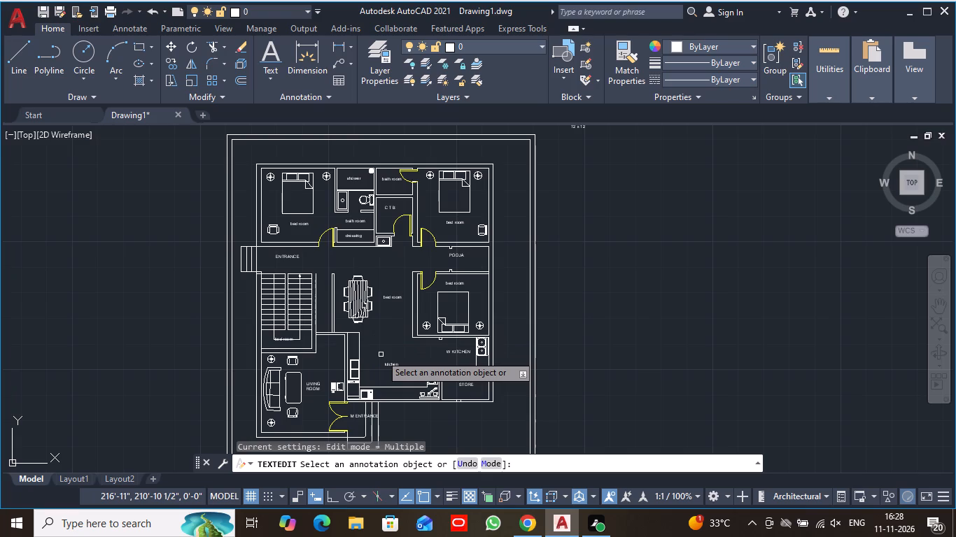
scroll(405, 359, down, 1)
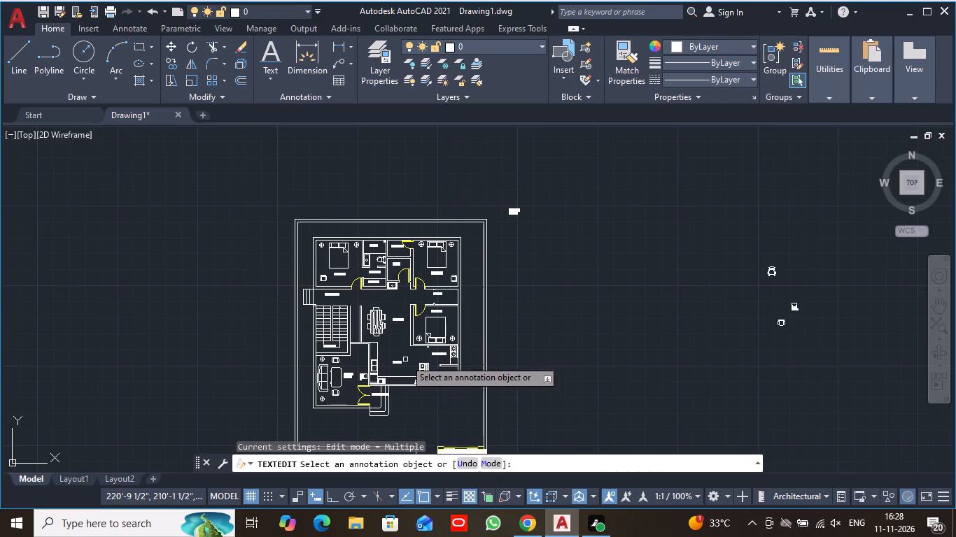
scroll(476, 344, up, 1)
middle_drag(529, 327, 534, 234)
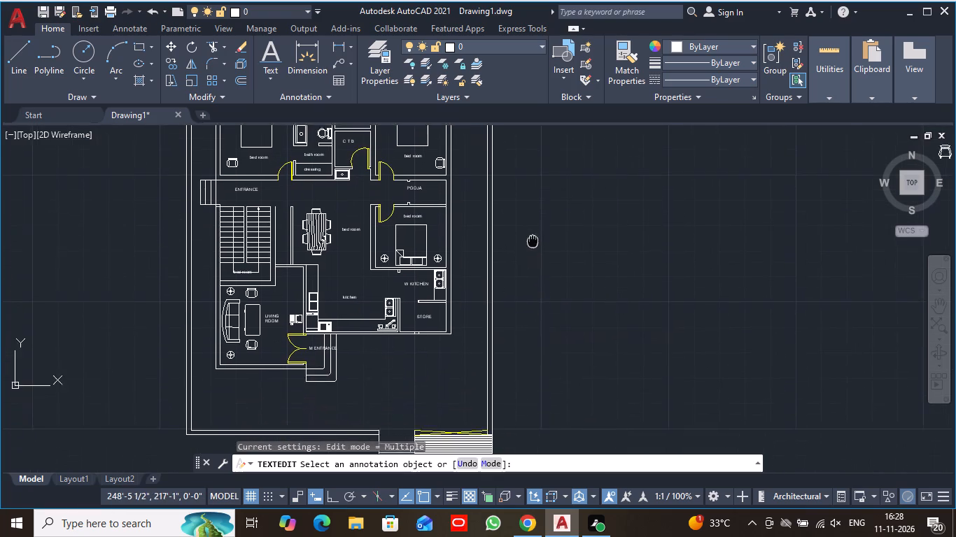
middle_drag(534, 234, 535, 226)
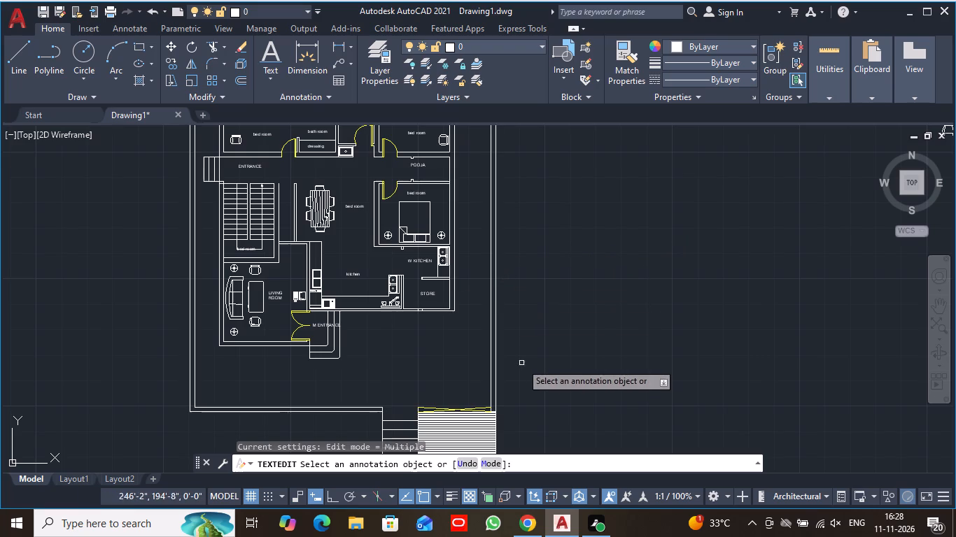
middle_drag(527, 360, 527, 248)
key(Escape)
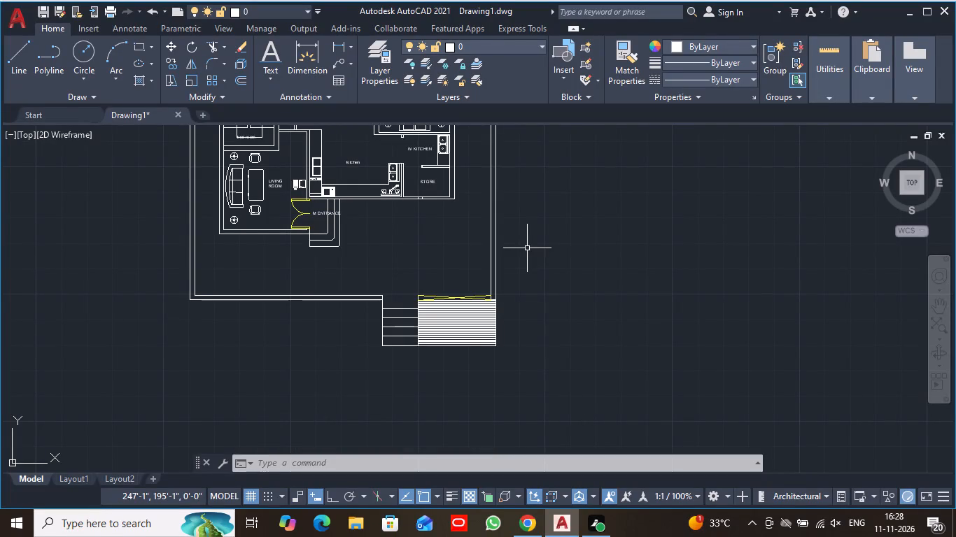
middle_drag(453, 236, 453, 258)
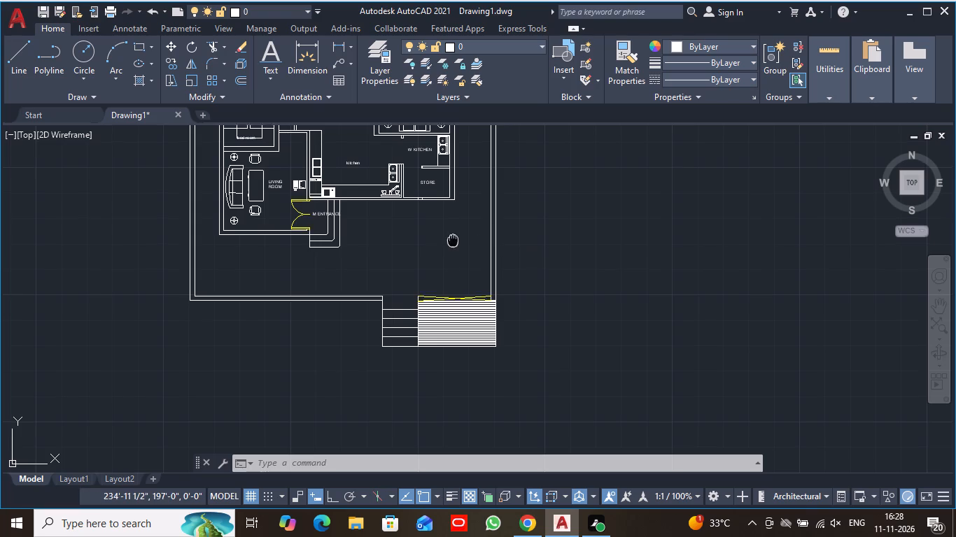
middle_drag(453, 258, 451, 441)
scroll(507, 164, up, 1)
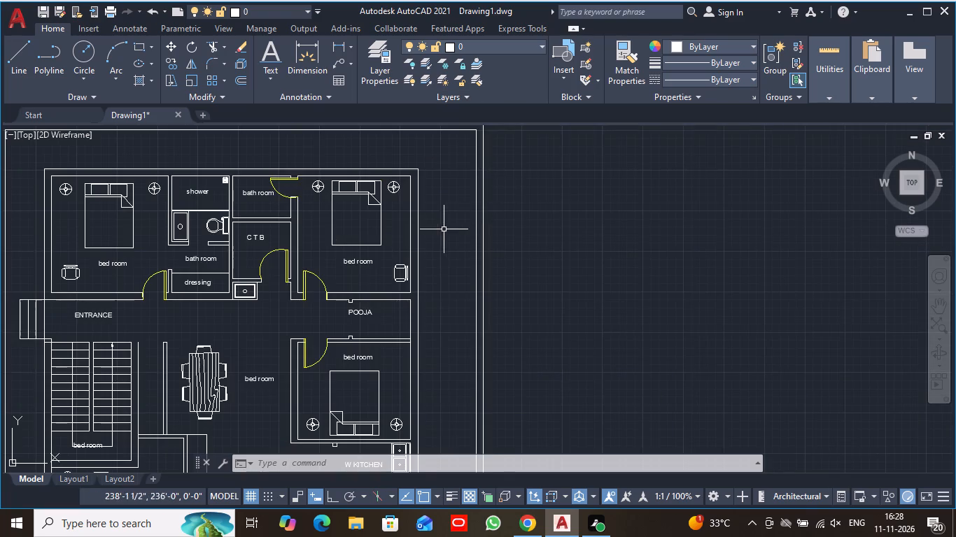
scroll(444, 229, up, 2)
middle_drag(433, 201, 433, 221)
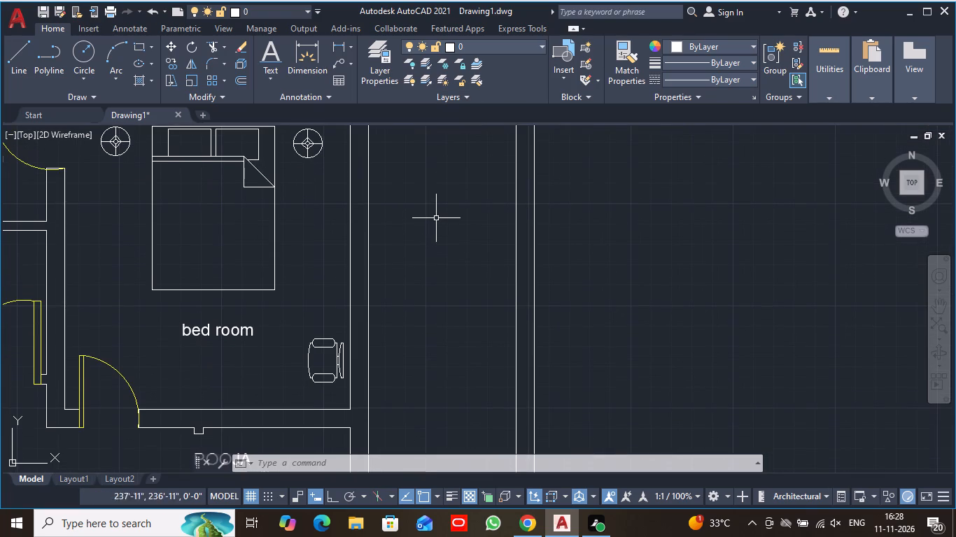
middle_drag(401, 202, 444, 249)
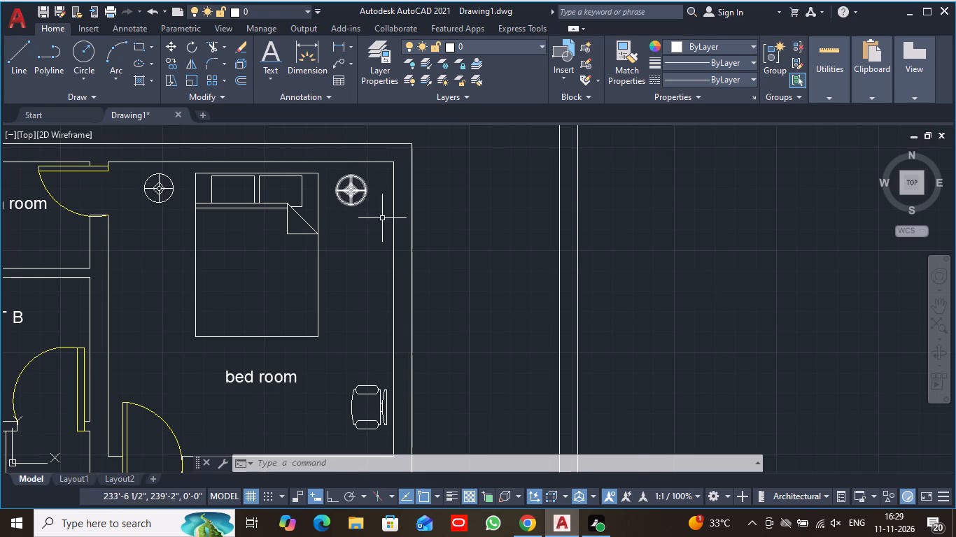
scroll(420, 243, up, 1)
scroll(422, 241, down, 1)
middle_drag(439, 239, 396, 217)
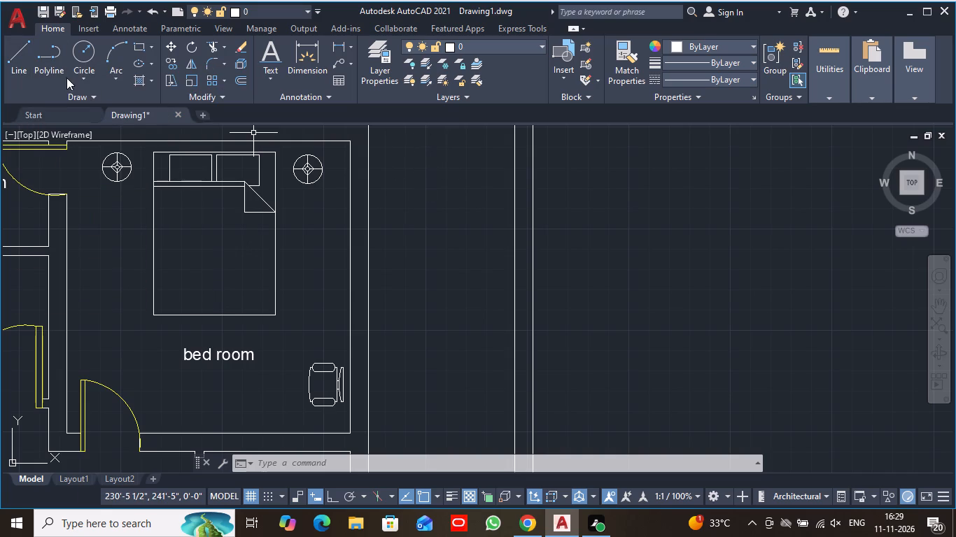
Browse DesignCenter from the Home - Space Planner blocks up to the sample drawing folders, and close it.
click(18, 55)
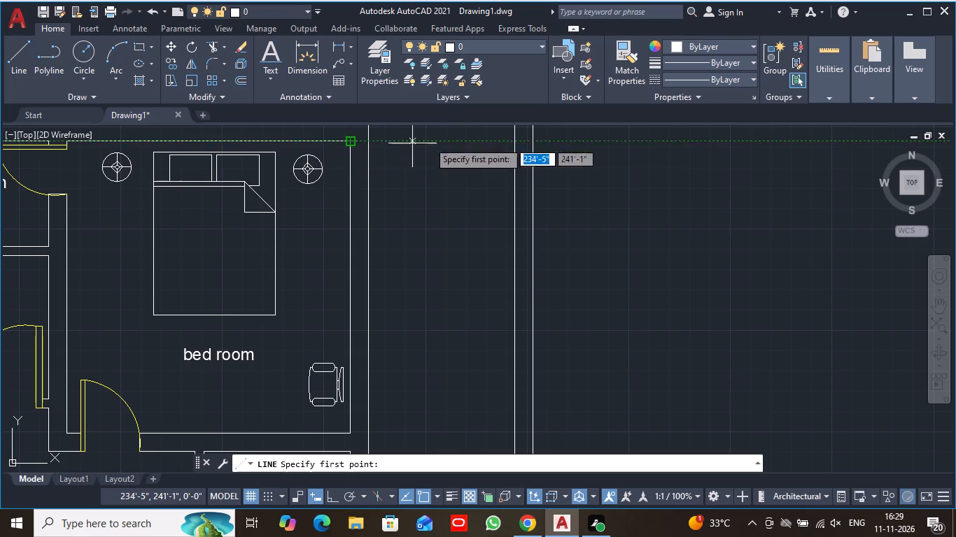
key(Escape)
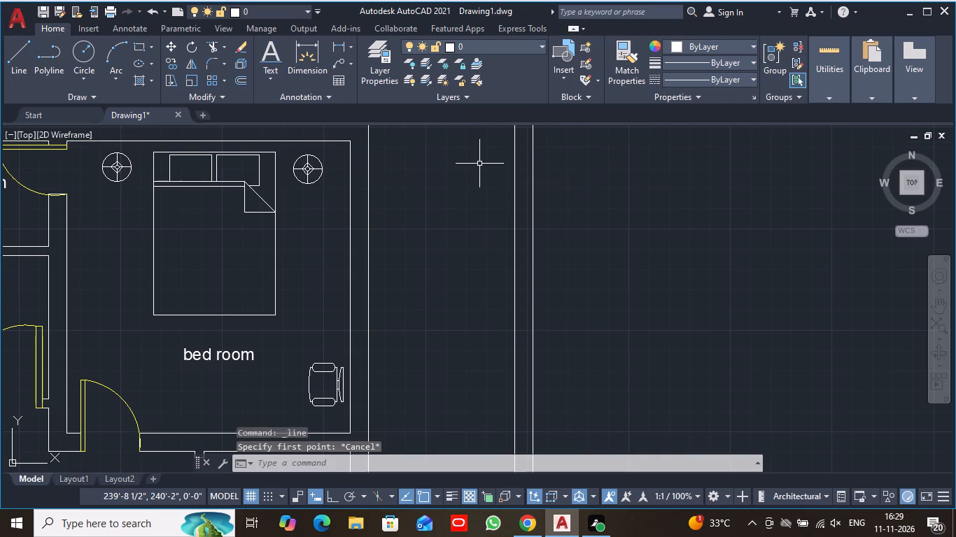
text(ADC)
key(space)
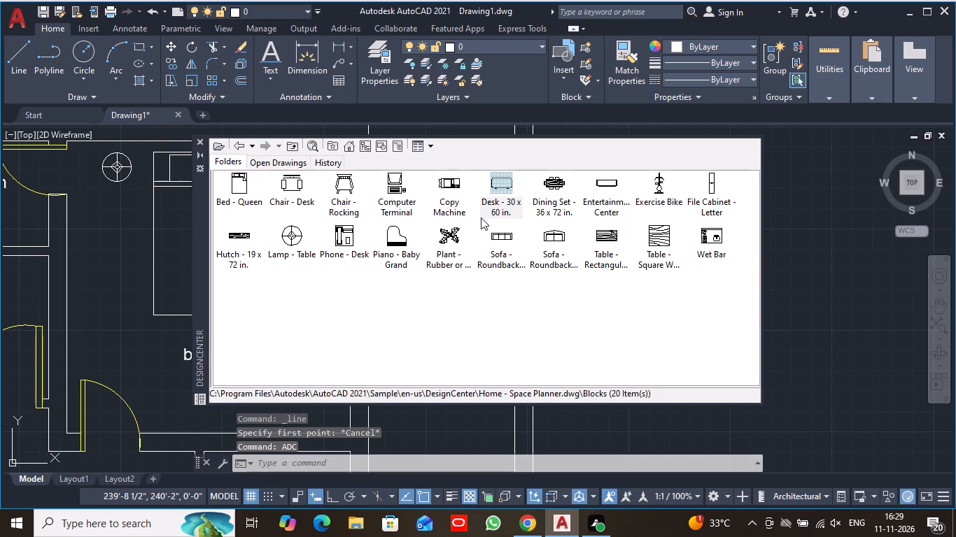
click(239, 145)
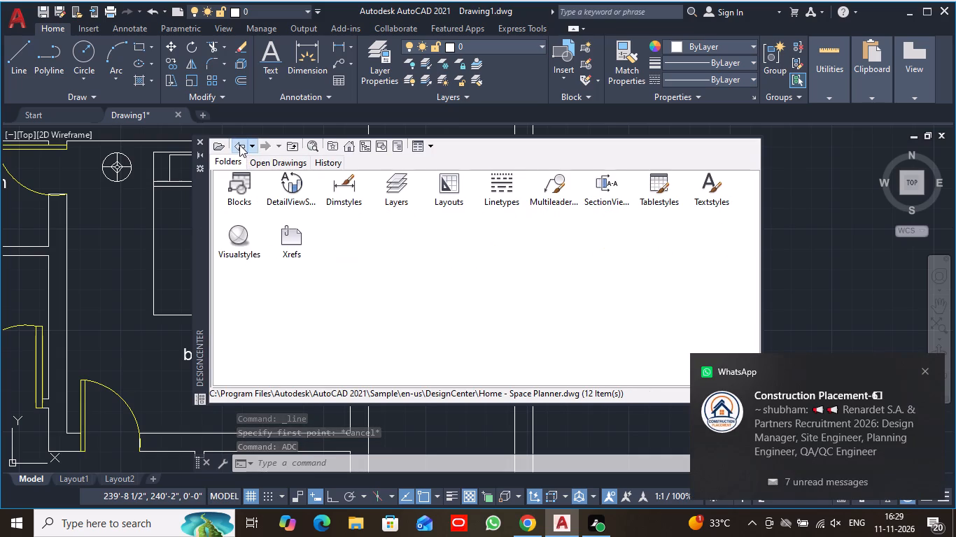
click(239, 145)
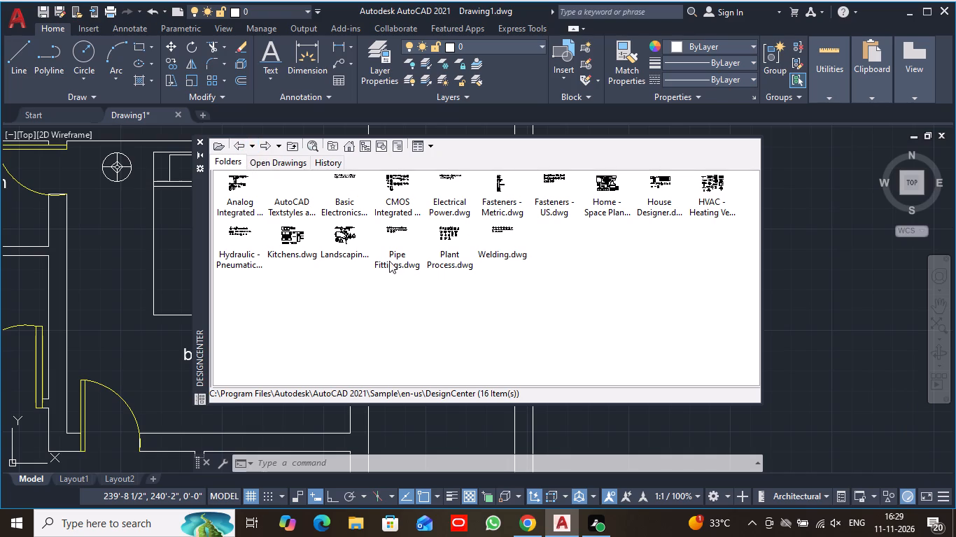
click(237, 143)
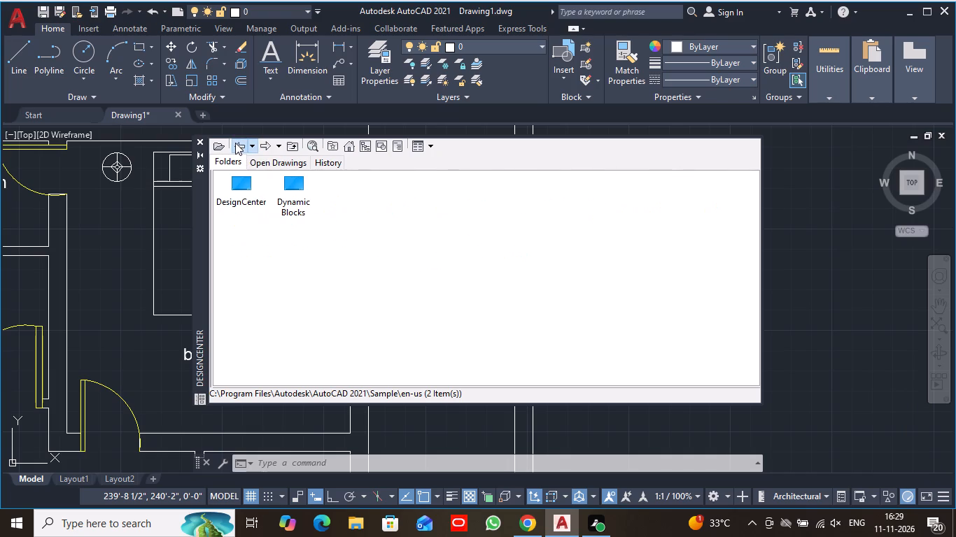
click(197, 139)
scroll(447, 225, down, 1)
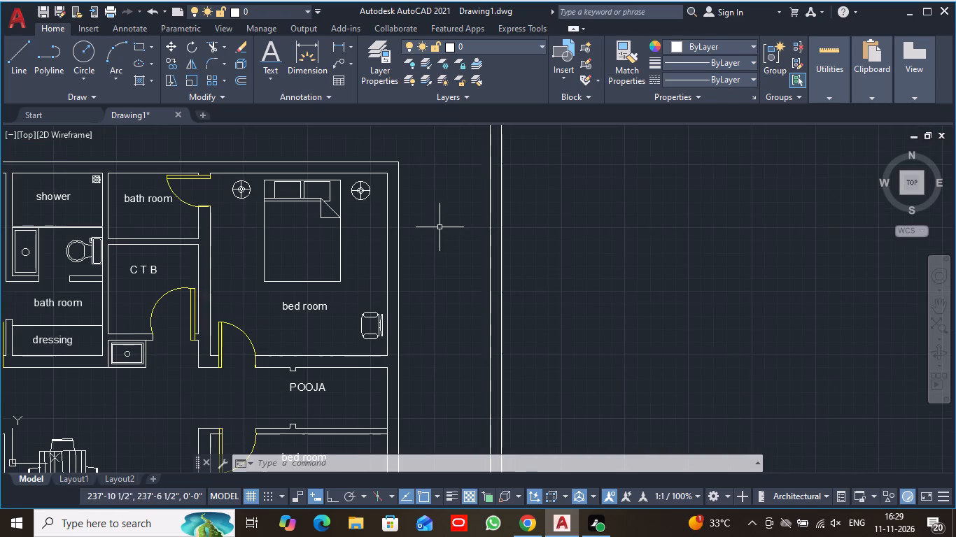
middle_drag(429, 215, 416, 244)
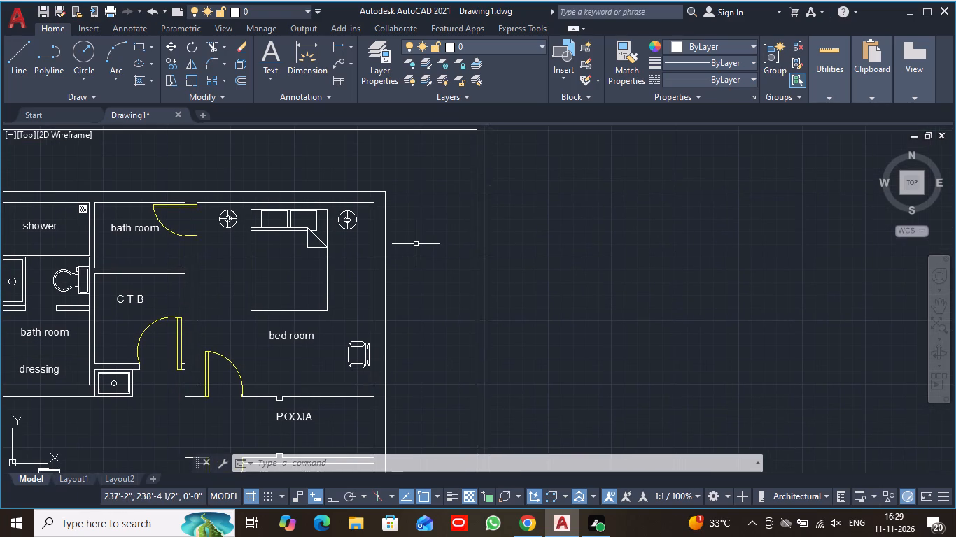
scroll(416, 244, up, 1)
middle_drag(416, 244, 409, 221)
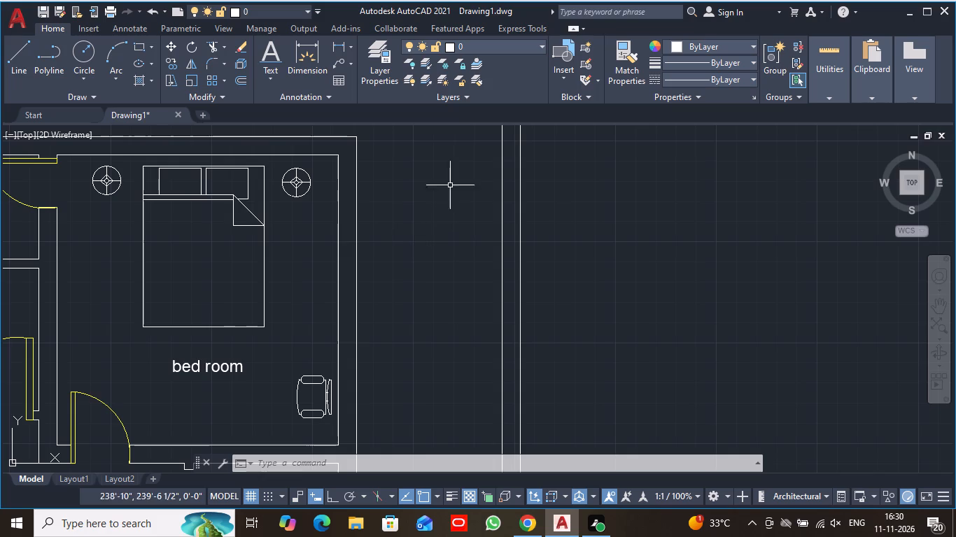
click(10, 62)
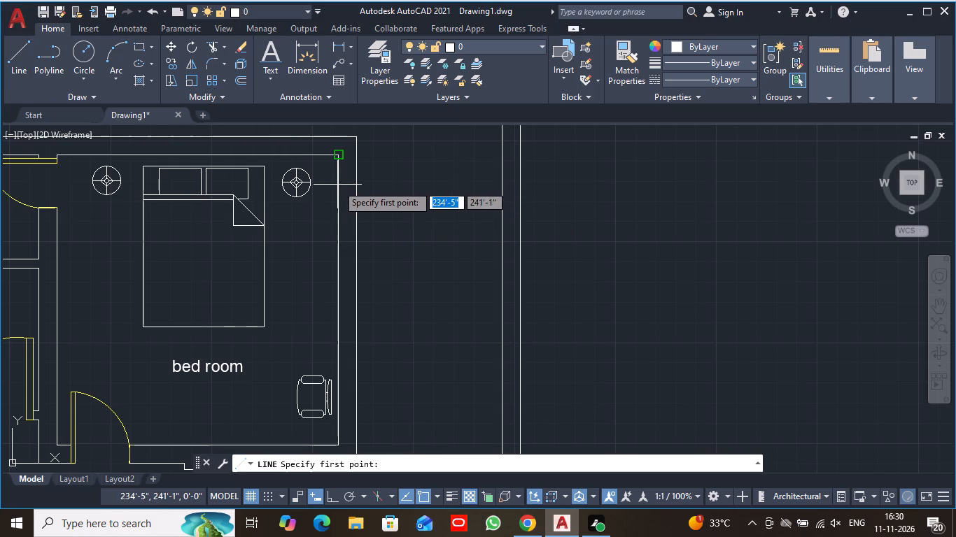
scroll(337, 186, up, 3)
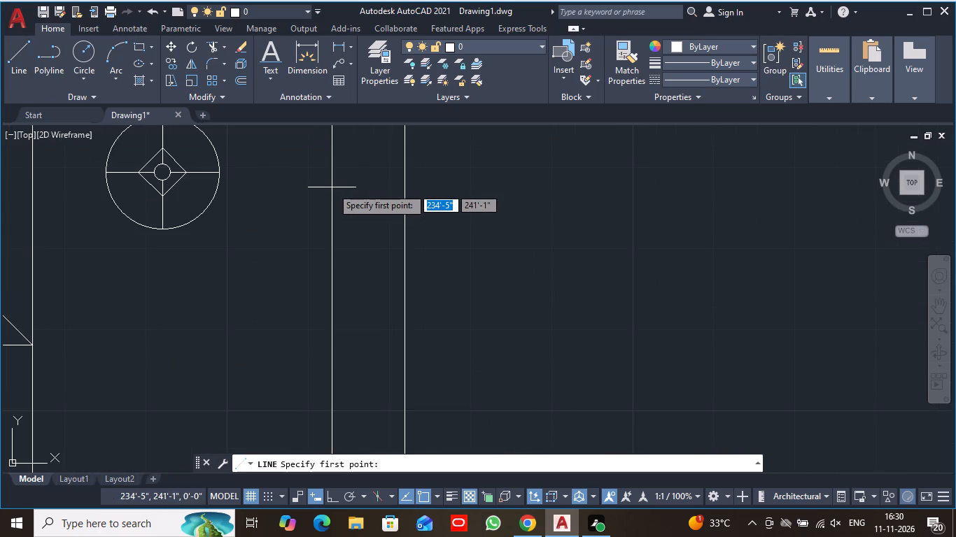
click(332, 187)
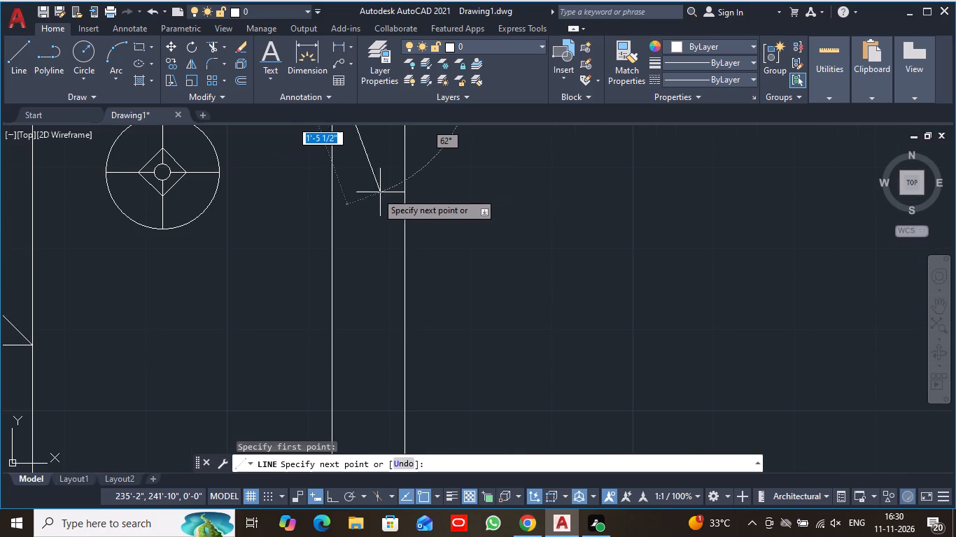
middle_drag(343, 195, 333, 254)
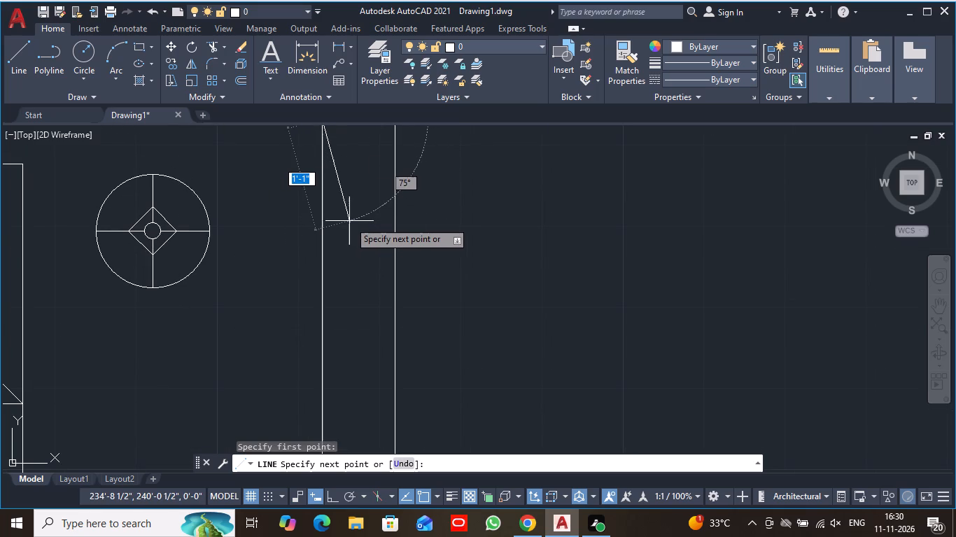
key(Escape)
With ortho on, draw a horizontal line across the northeast bedroom's east wall, just south of the bedside lamp.
middle_drag(356, 218, 357, 301)
scroll(356, 254, down, 1)
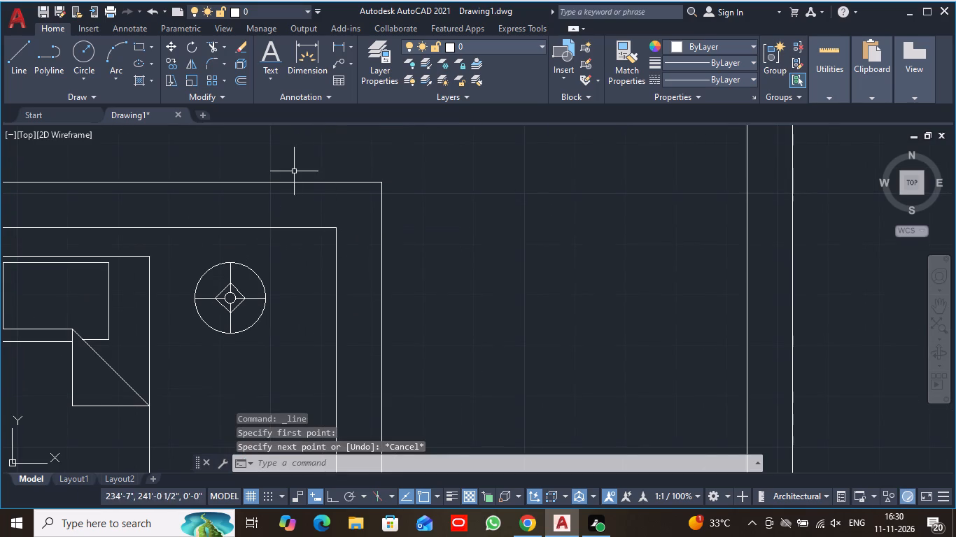
click(10, 55)
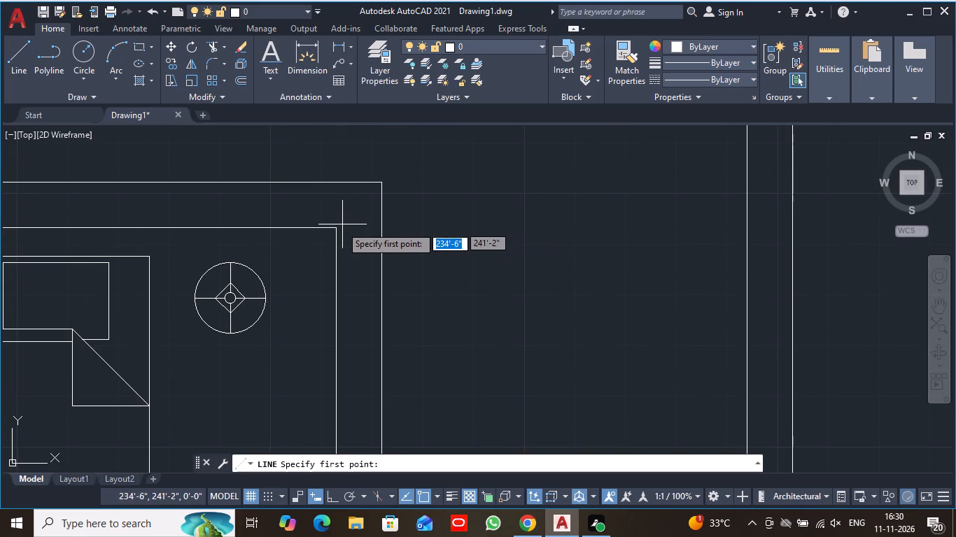
click(337, 320)
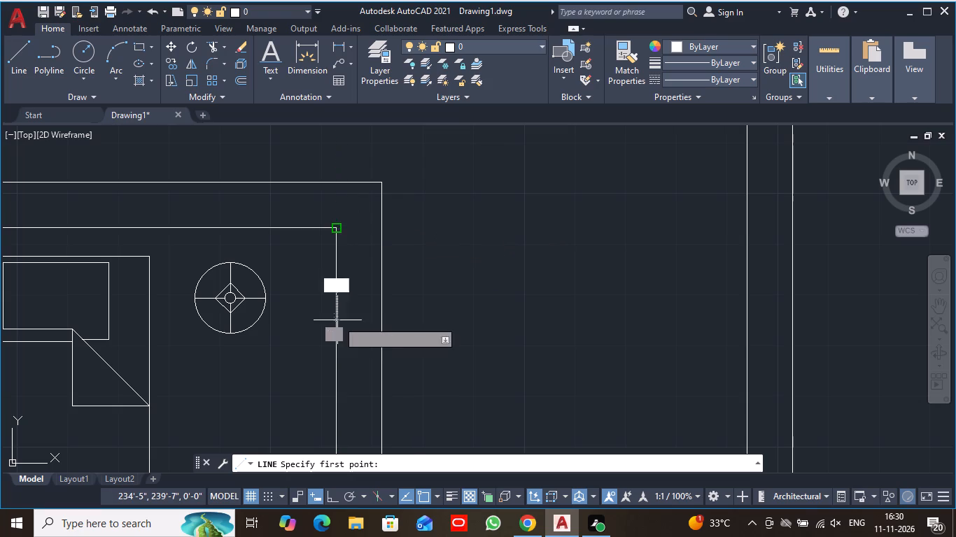
click(326, 492)
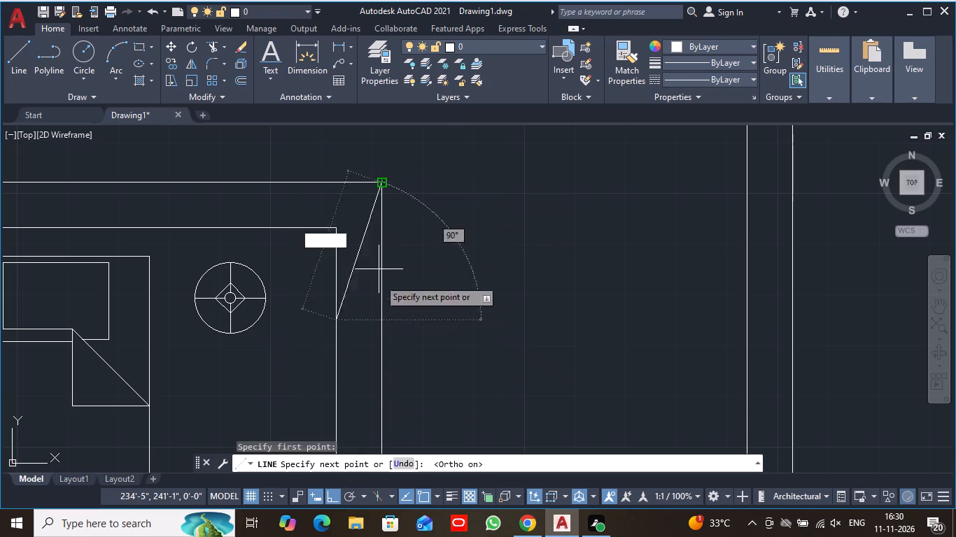
click(381, 321)
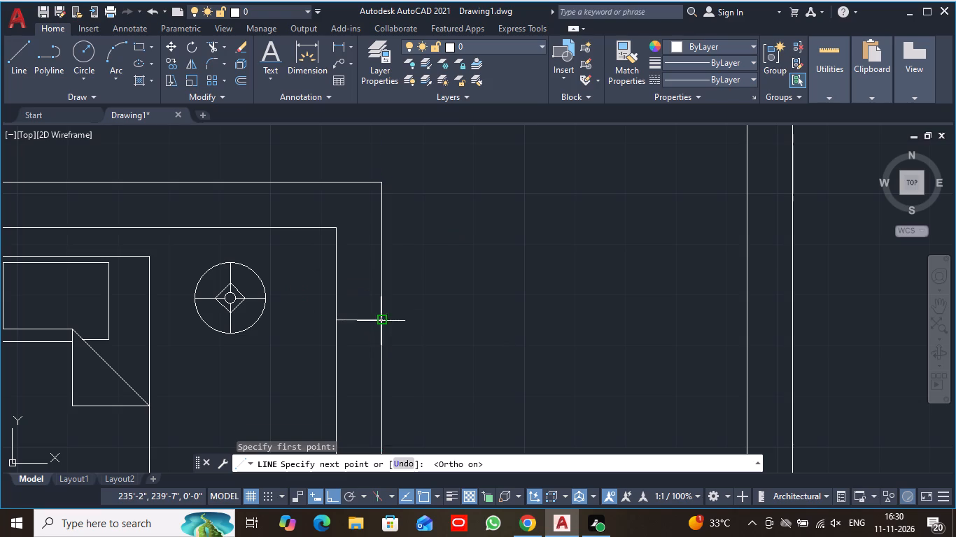
scroll(407, 352, down, 2)
middle_drag(408, 360, 418, 224)
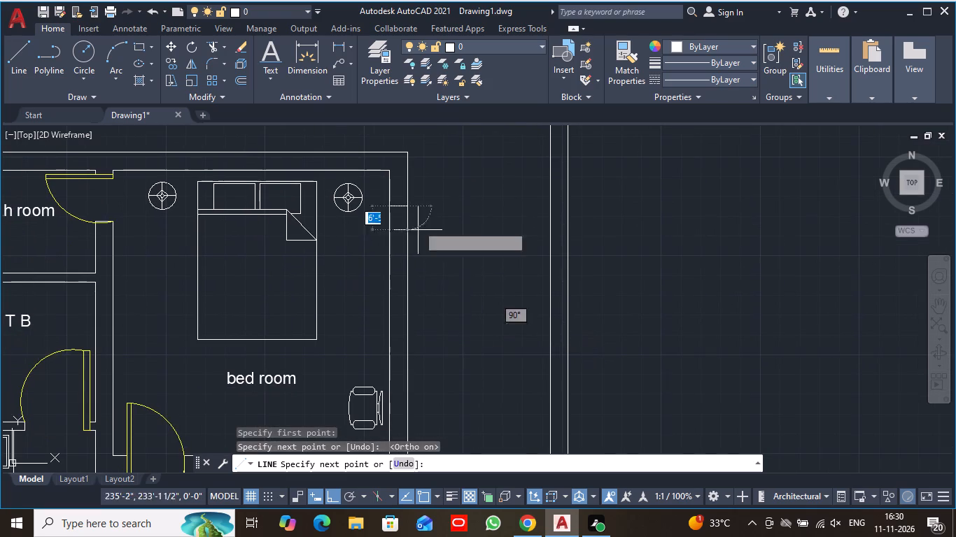
key(Escape)
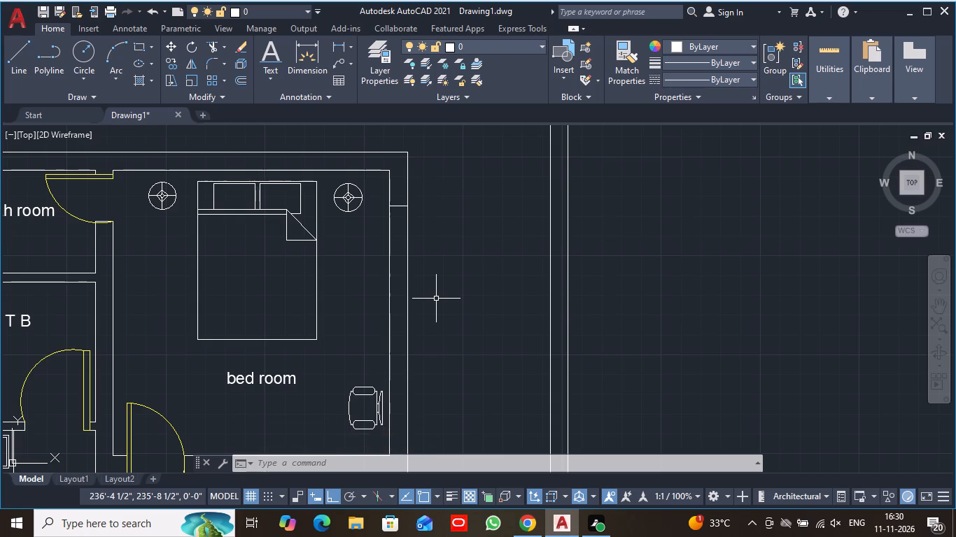
Draw a second horizontal line, about 9" long, across the same east wall, farther south beside the lower half of the bed.
middle_drag(453, 330, 426, 279)
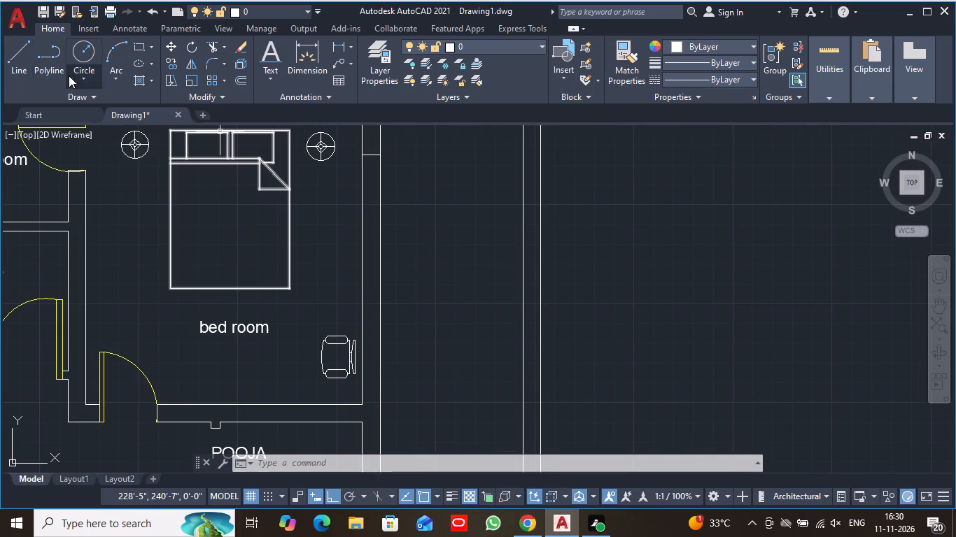
click(24, 62)
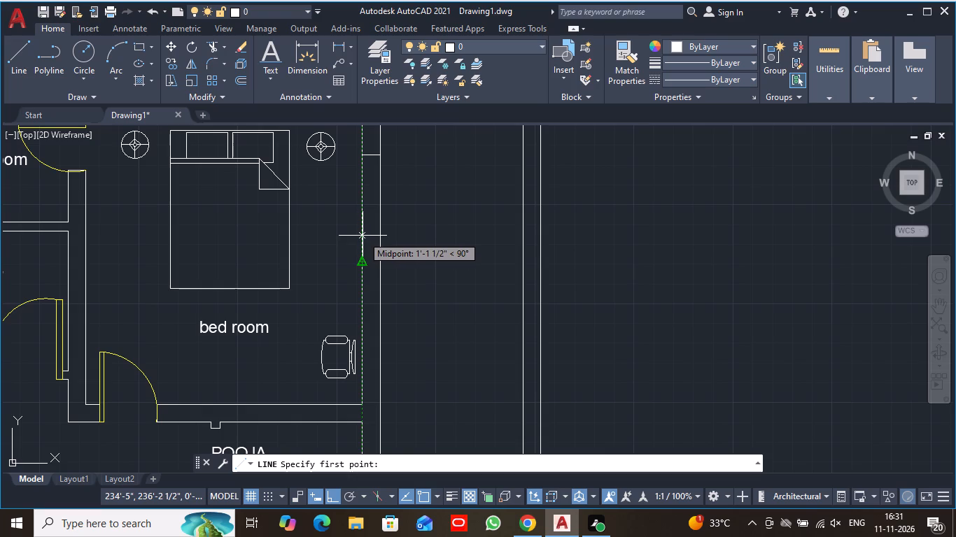
click(363, 236)
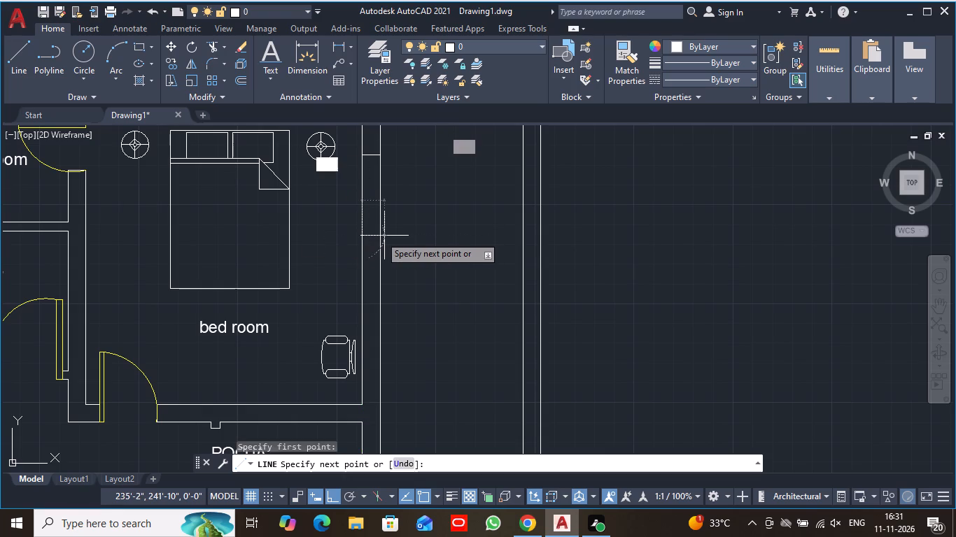
scroll(382, 145, down, 2)
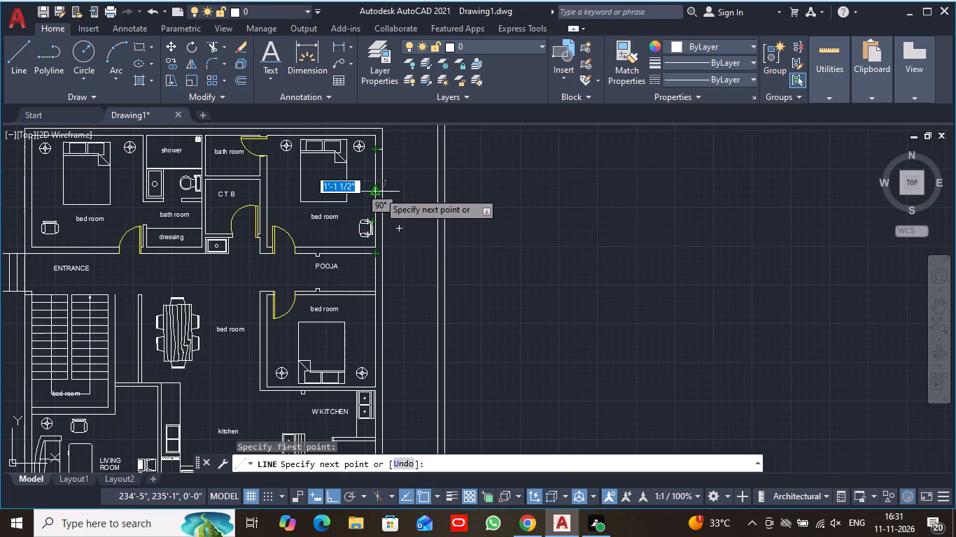
middle_drag(384, 189, 384, 257)
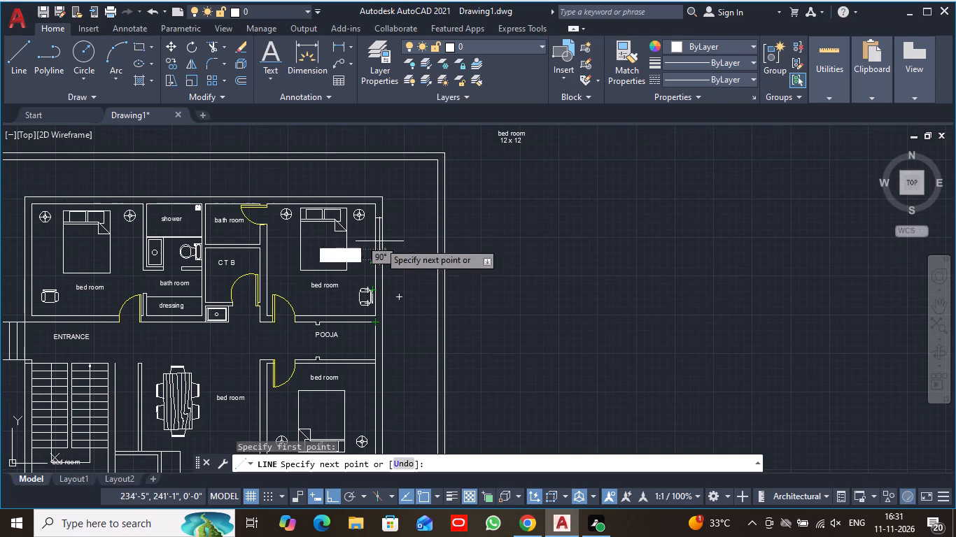
scroll(379, 253, up, 2)
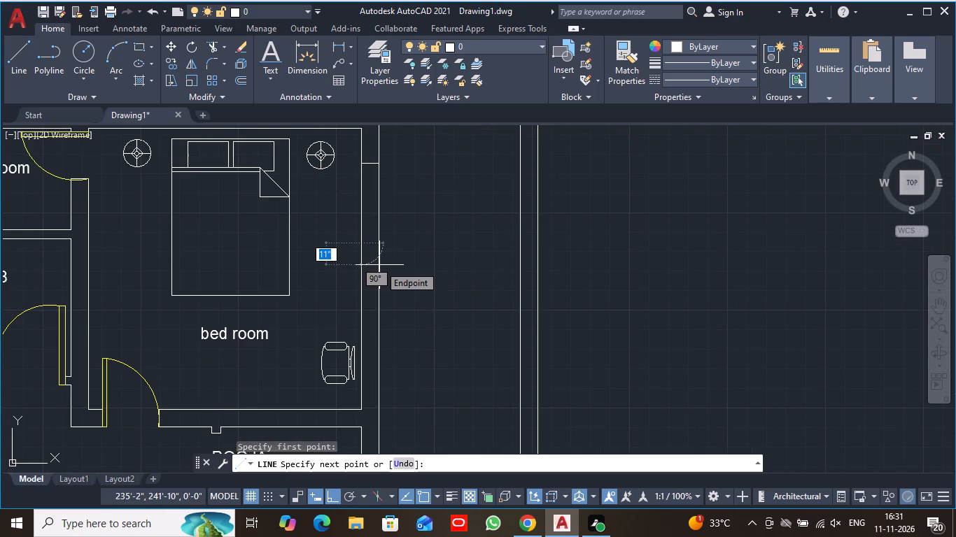
scroll(379, 265, down, 1)
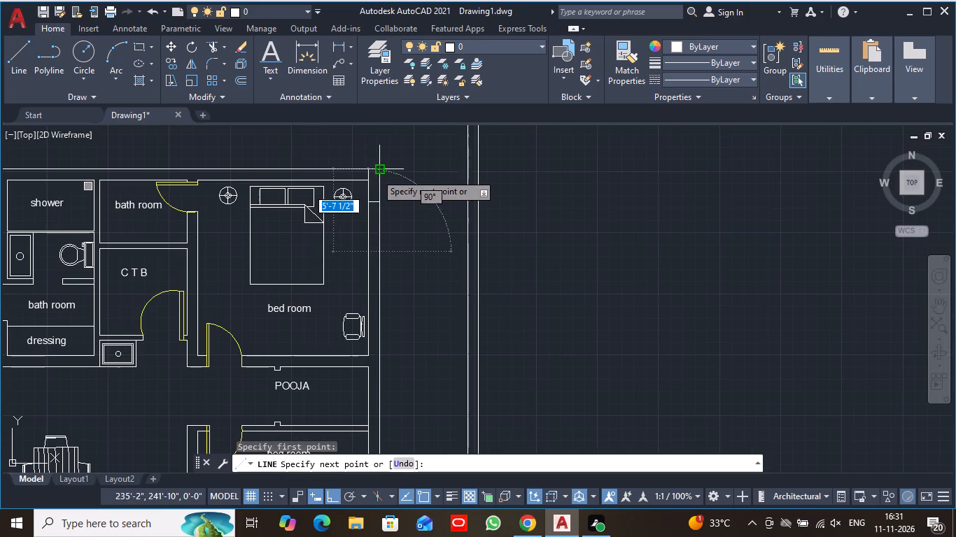
click(376, 259)
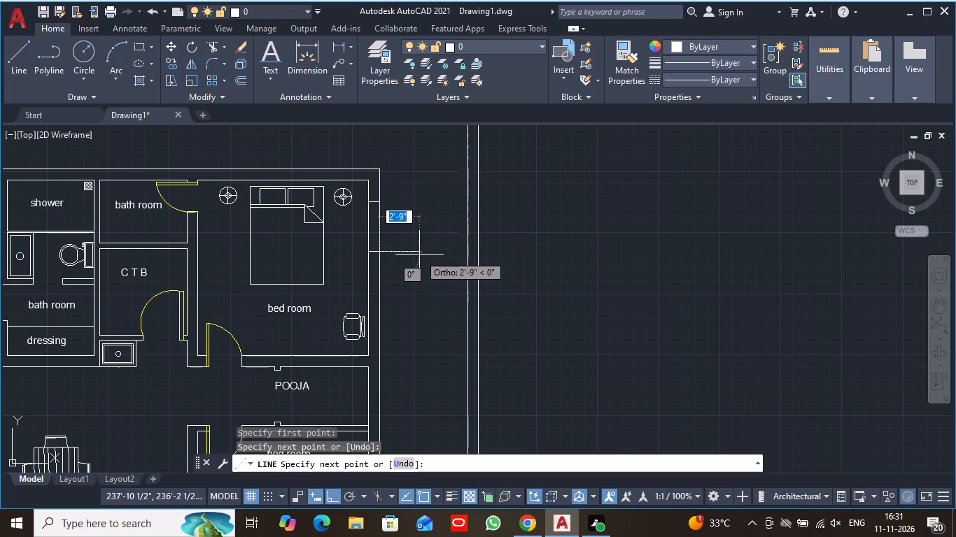
key(Escape)
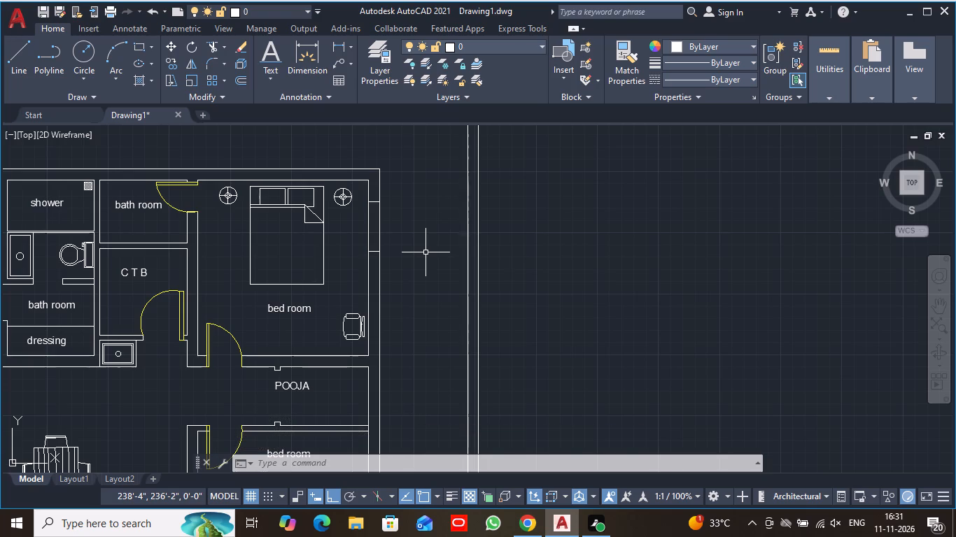
Offset the east wall's outer line 4.5" inward to form a centre line within the wall.
scroll(399, 229, up, 1)
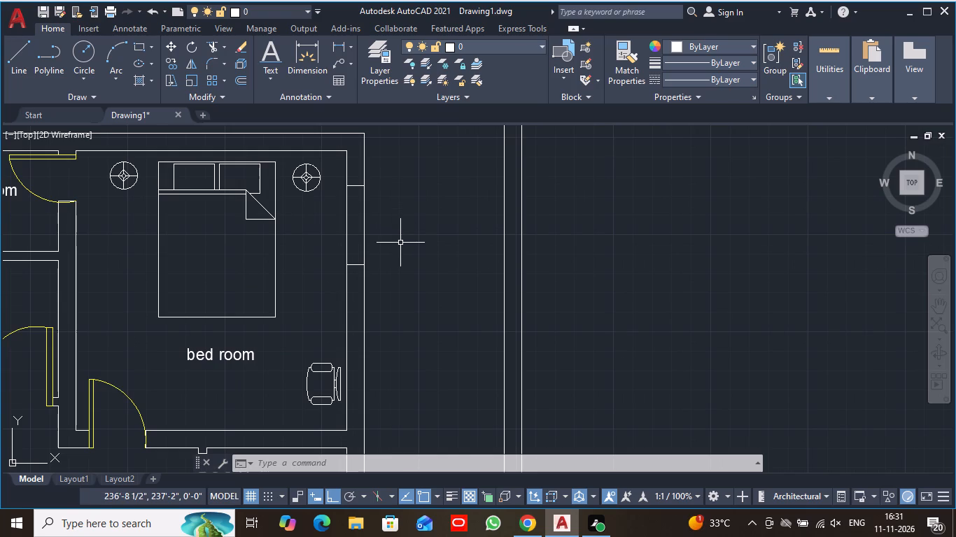
scroll(379, 253, up, 2)
middle_drag(392, 222, 387, 244)
middle_drag(387, 247, 391, 276)
scroll(387, 250, down, 1)
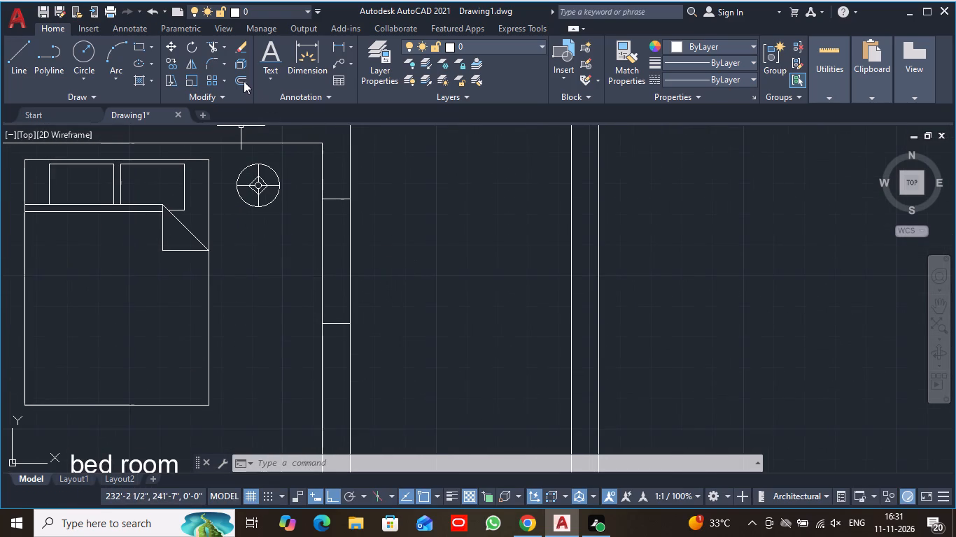
click(244, 81)
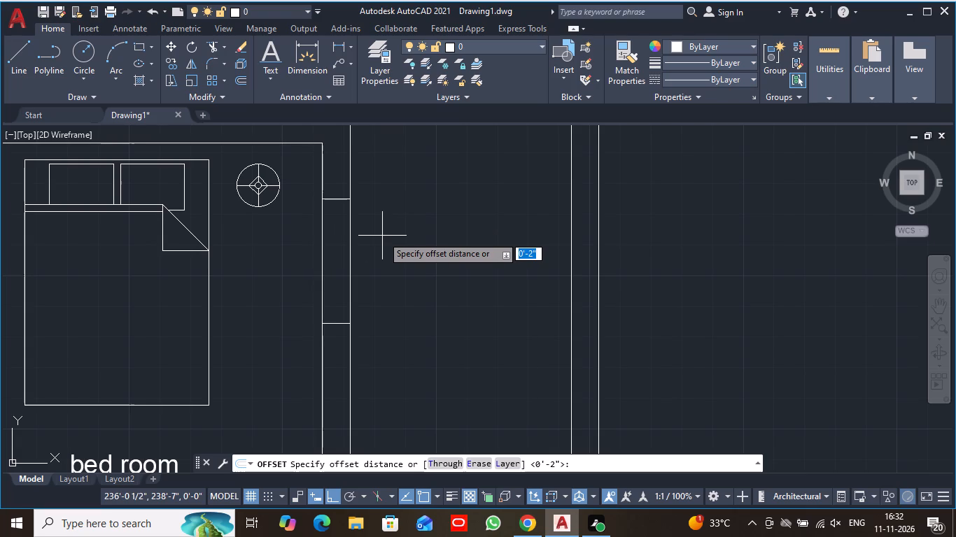
text(4.5)
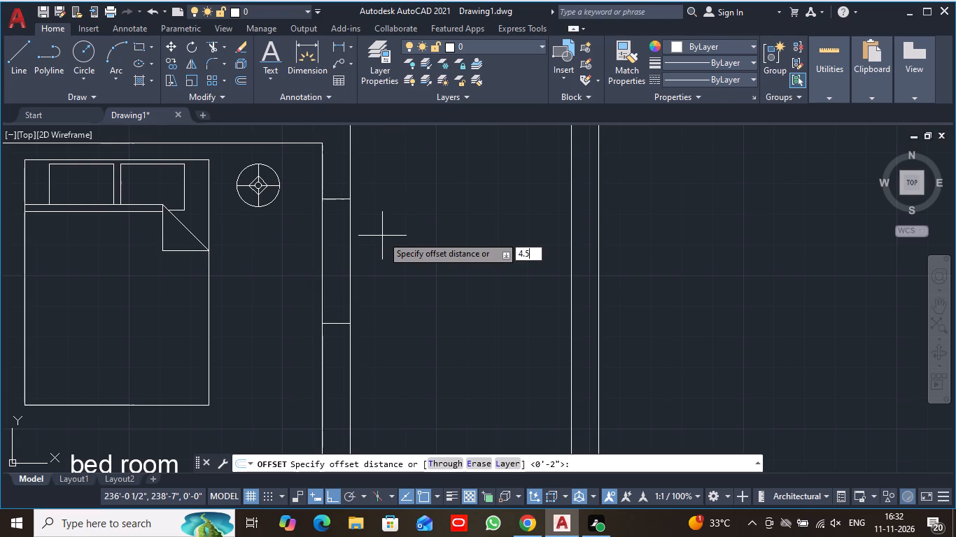
key(shift+quotedbl)
key(Return)
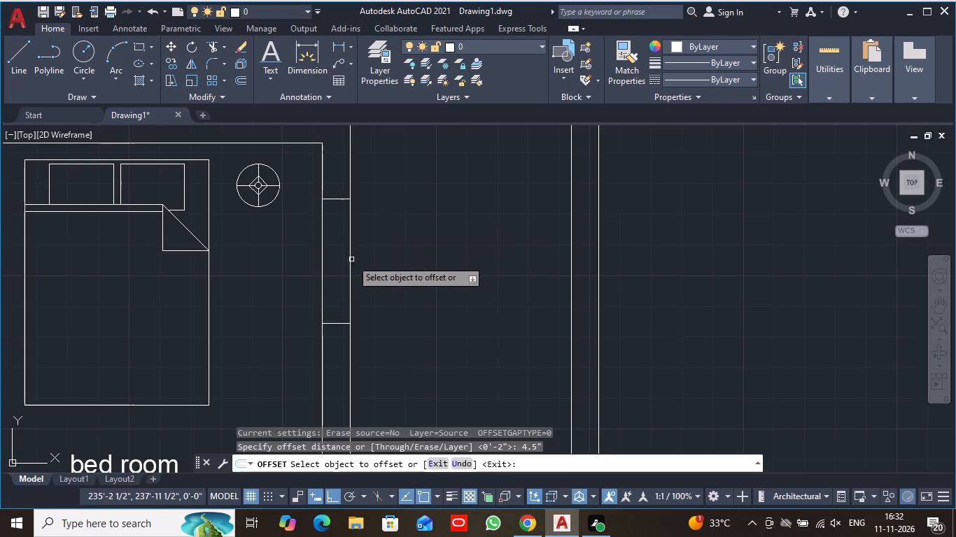
click(350, 260)
click(339, 262)
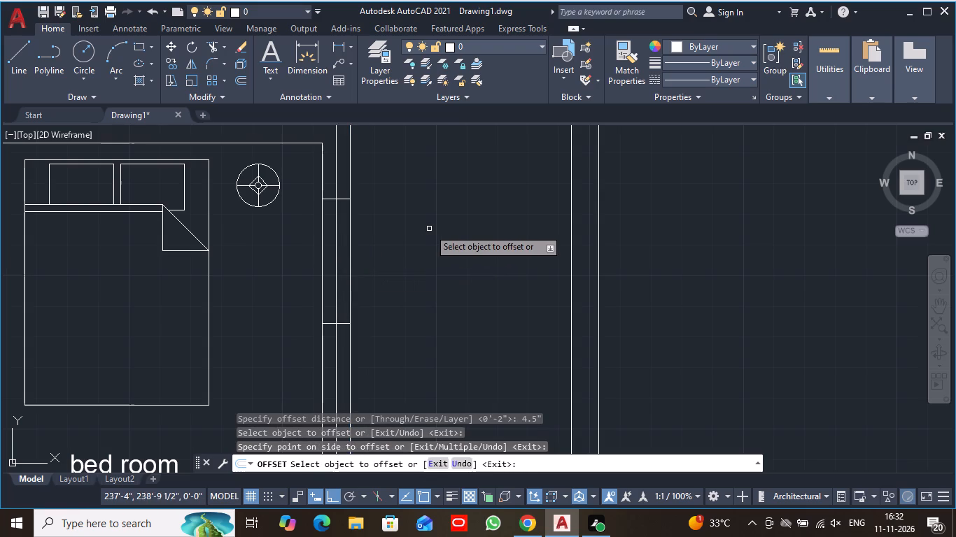
key(Escape)
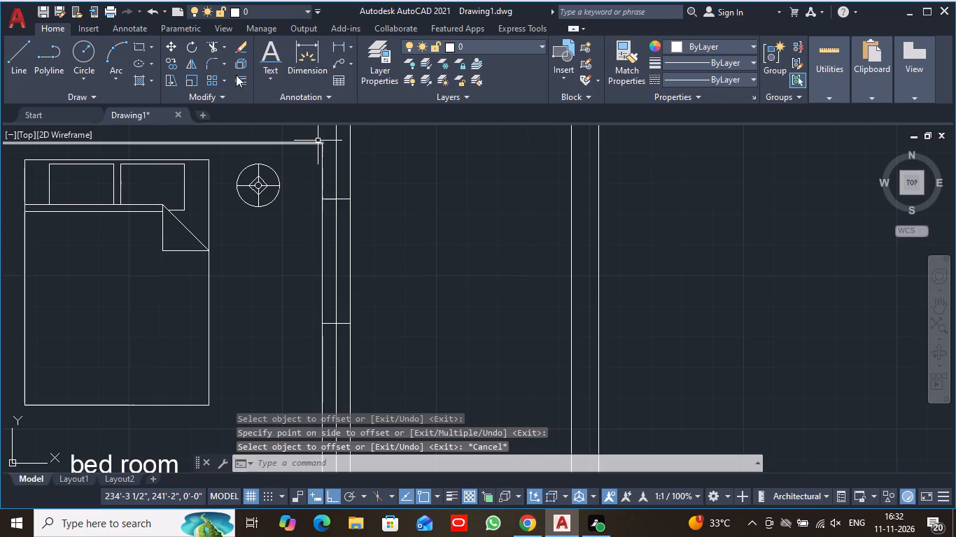
Offset the east wall's centre line 2" to both its west and east sides.
click(237, 78)
scroll(373, 248, up, 1)
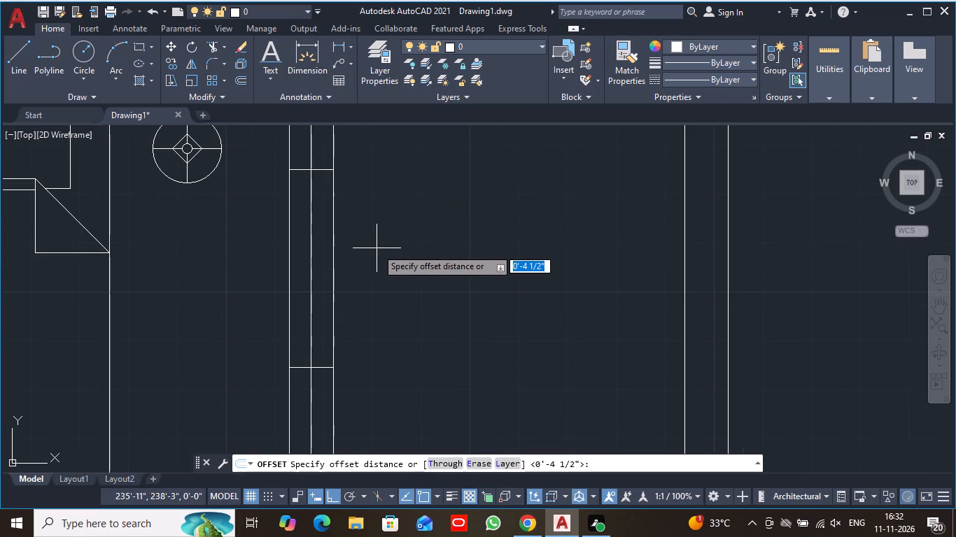
key(2)
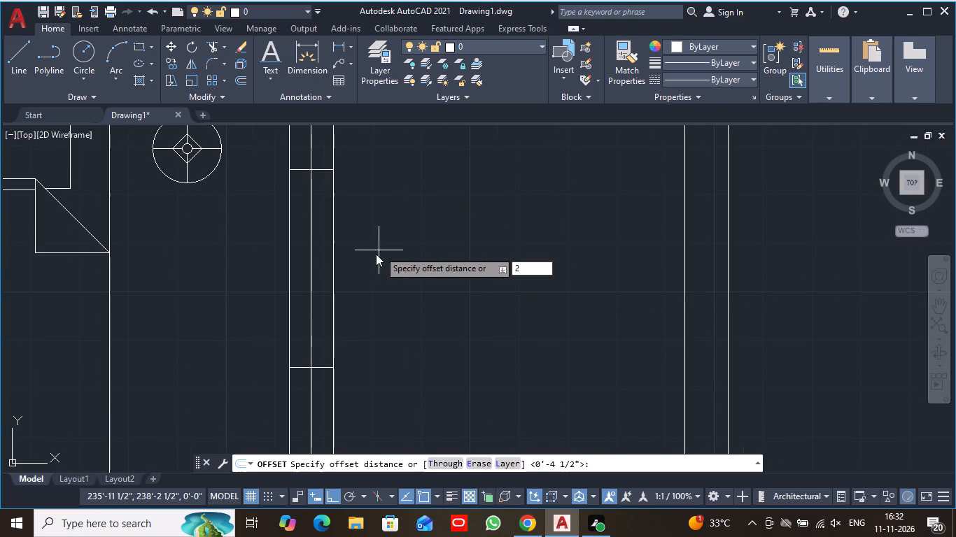
key(shift+quotedbl)
key(Return)
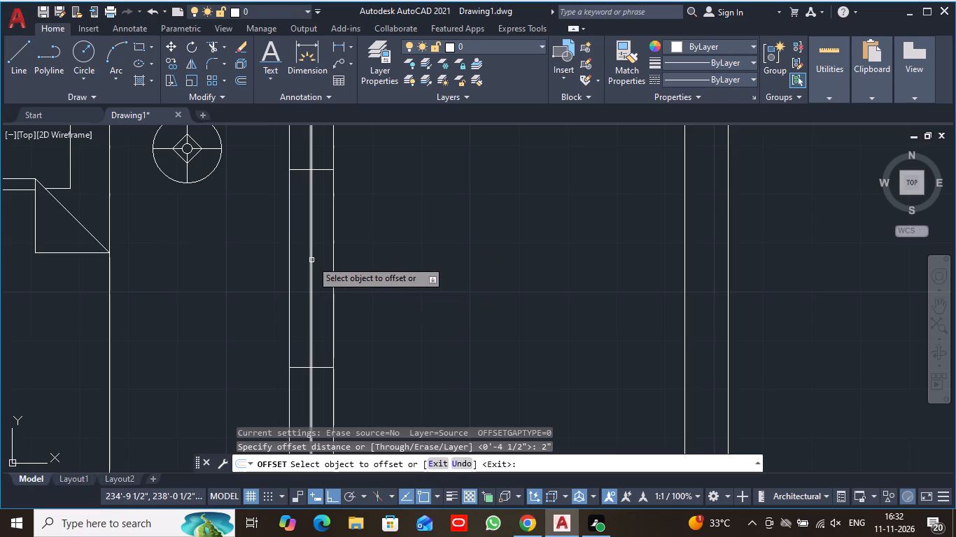
click(310, 264)
click(308, 264)
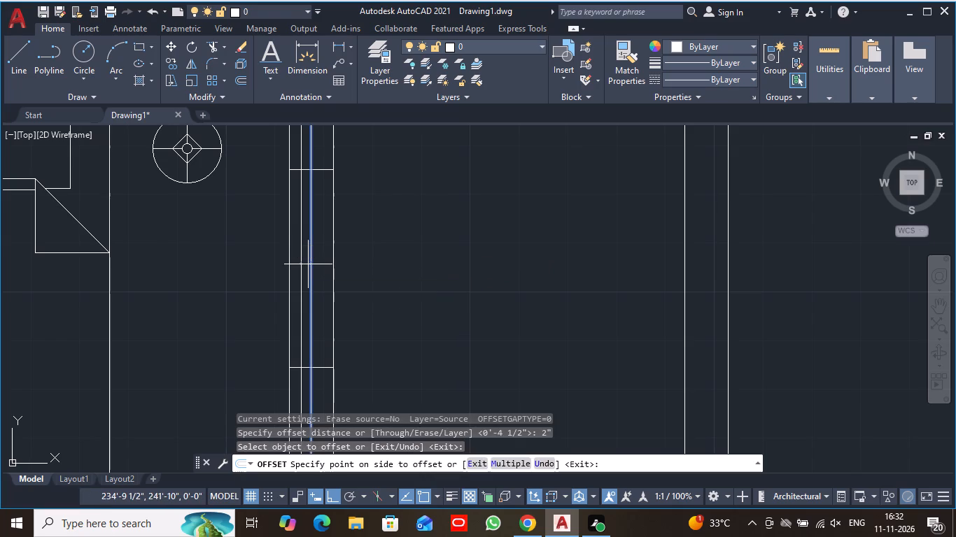
click(311, 262)
click(318, 263)
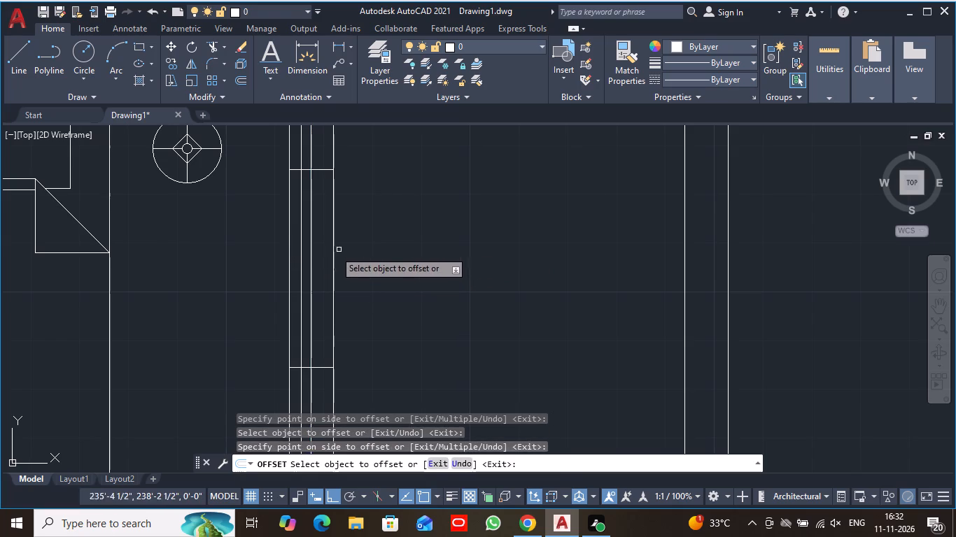
click(311, 259)
click(321, 264)
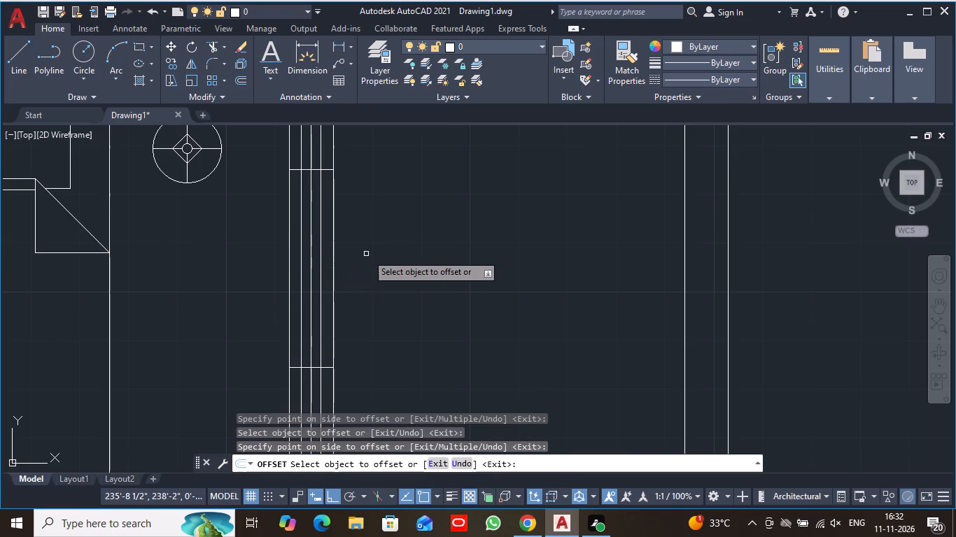
scroll(370, 253, down, 2)
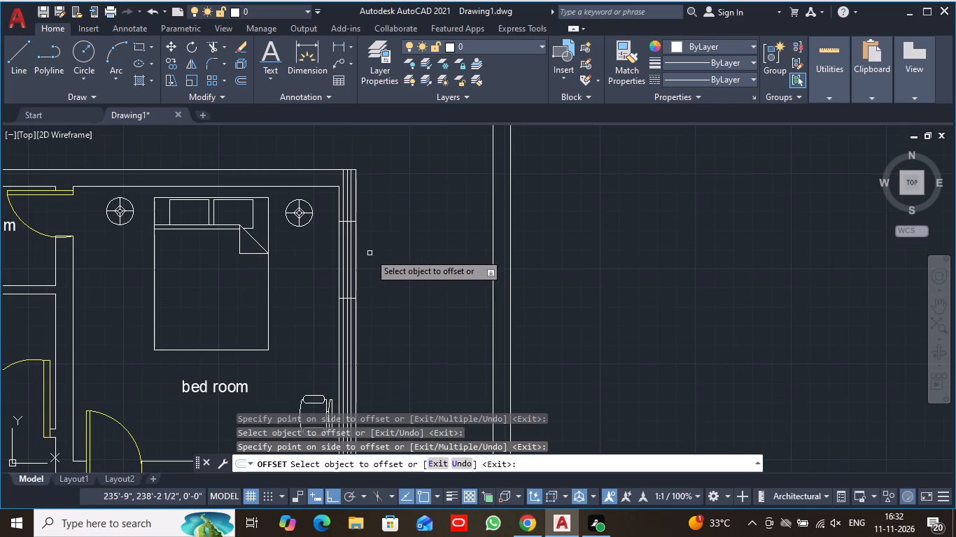
scroll(384, 253, down, 2)
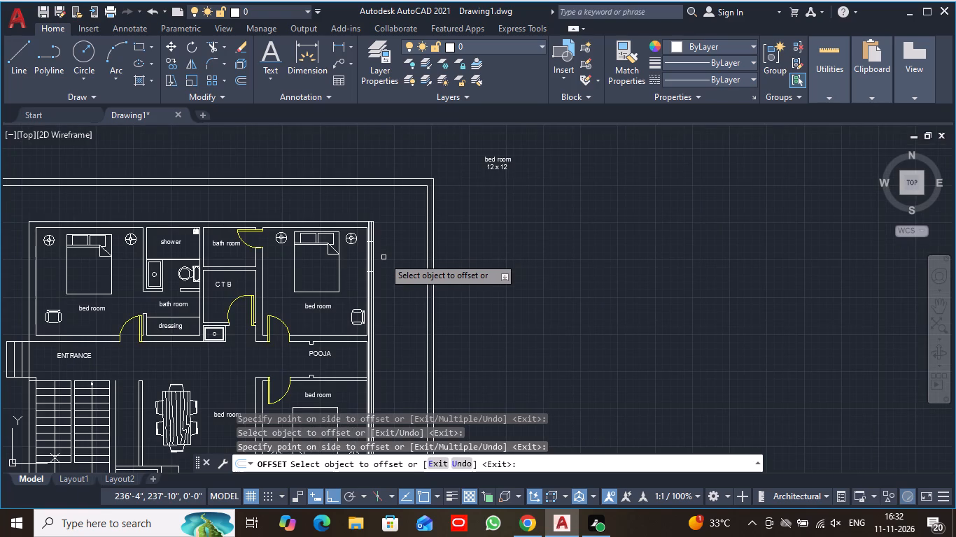
scroll(384, 257, up, 3)
middle_drag(376, 224, 376, 264)
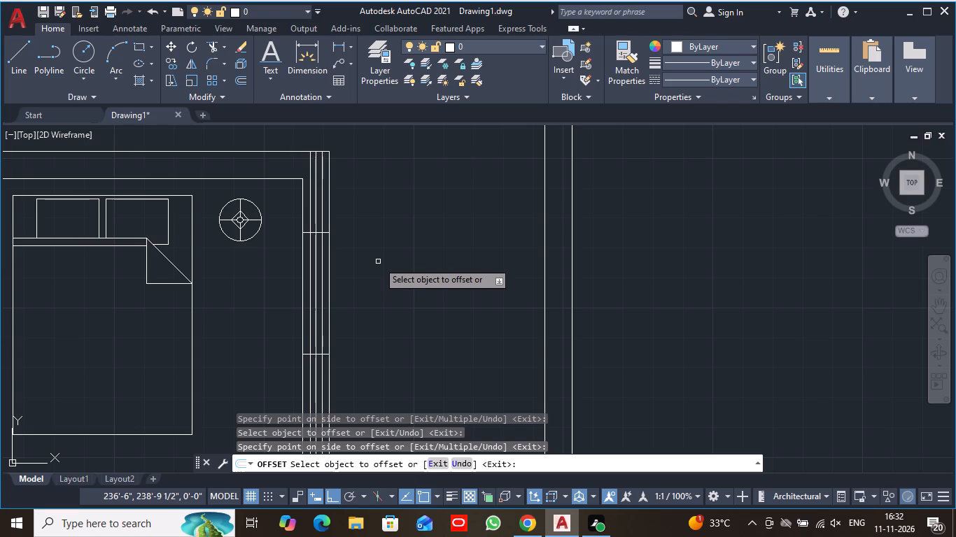
key(Escape)
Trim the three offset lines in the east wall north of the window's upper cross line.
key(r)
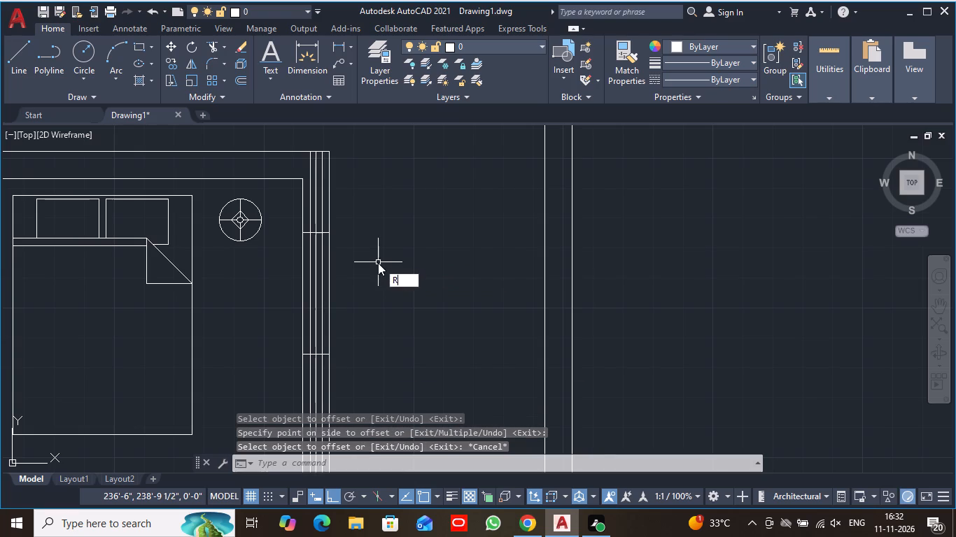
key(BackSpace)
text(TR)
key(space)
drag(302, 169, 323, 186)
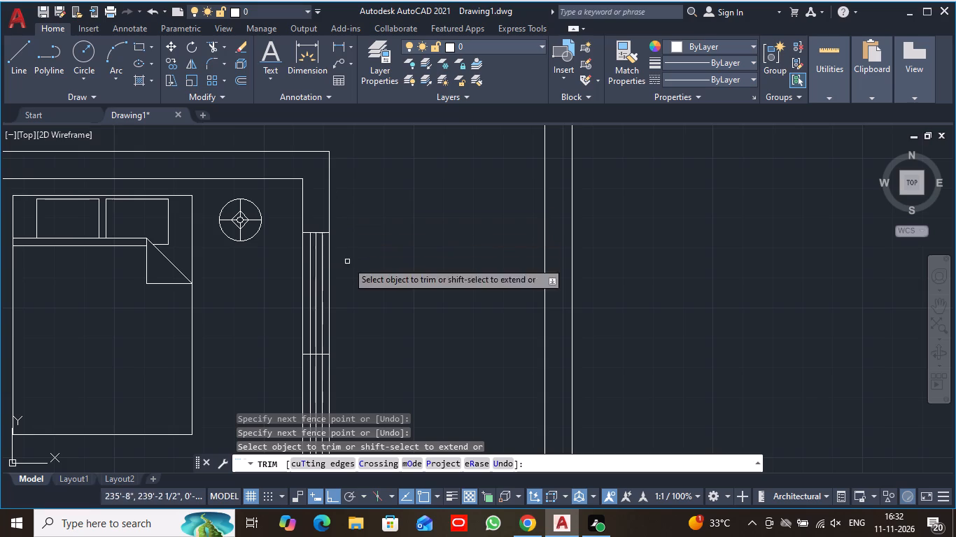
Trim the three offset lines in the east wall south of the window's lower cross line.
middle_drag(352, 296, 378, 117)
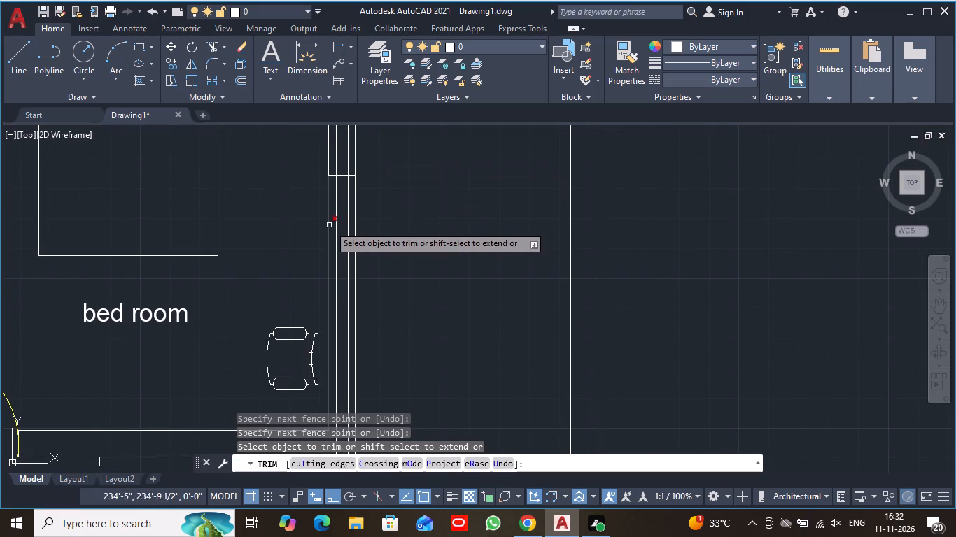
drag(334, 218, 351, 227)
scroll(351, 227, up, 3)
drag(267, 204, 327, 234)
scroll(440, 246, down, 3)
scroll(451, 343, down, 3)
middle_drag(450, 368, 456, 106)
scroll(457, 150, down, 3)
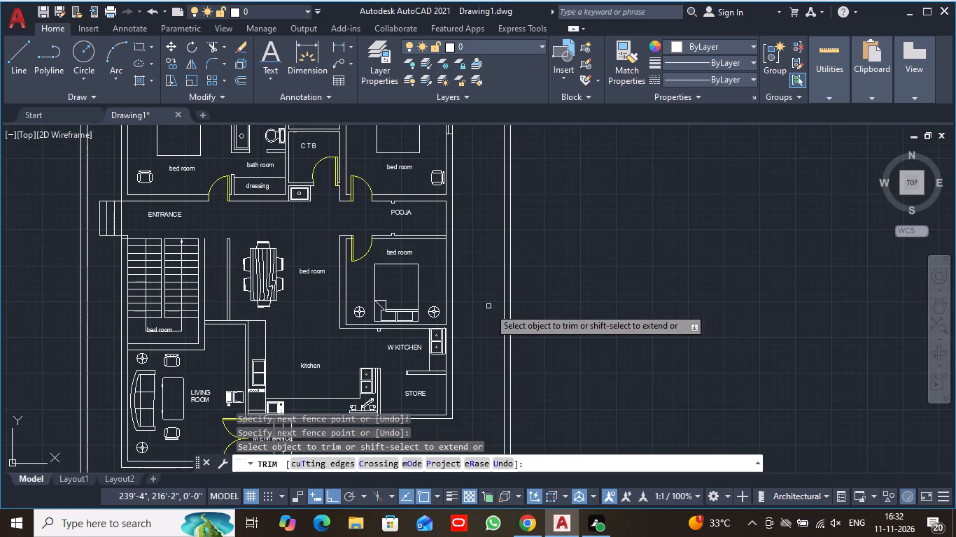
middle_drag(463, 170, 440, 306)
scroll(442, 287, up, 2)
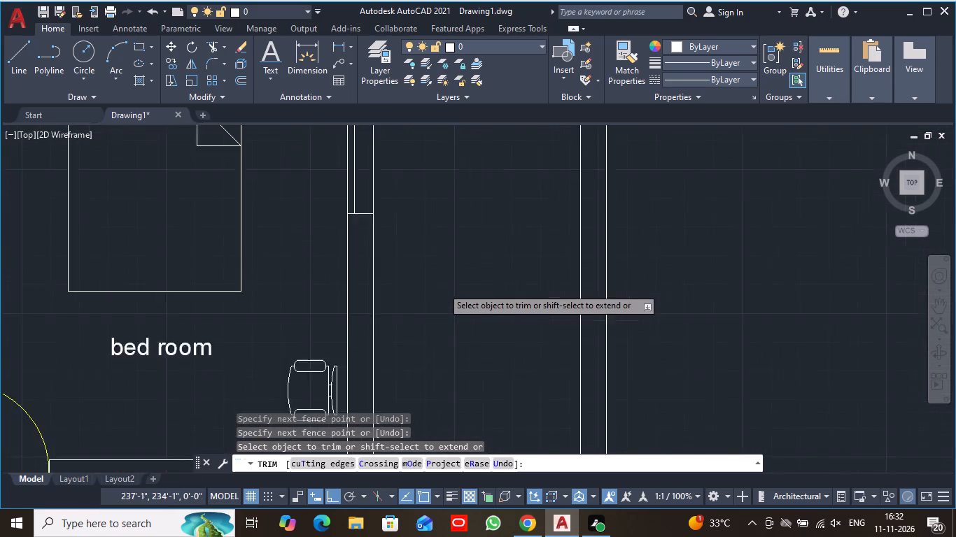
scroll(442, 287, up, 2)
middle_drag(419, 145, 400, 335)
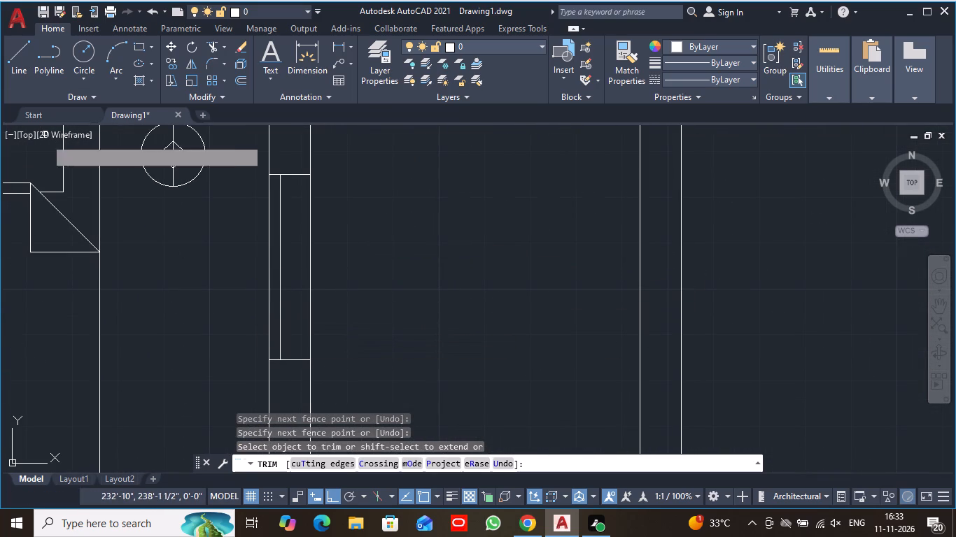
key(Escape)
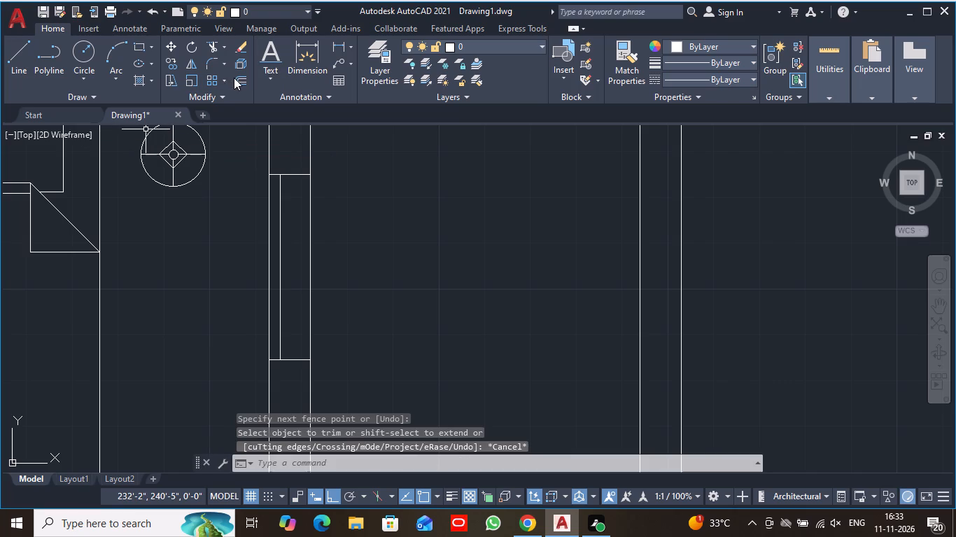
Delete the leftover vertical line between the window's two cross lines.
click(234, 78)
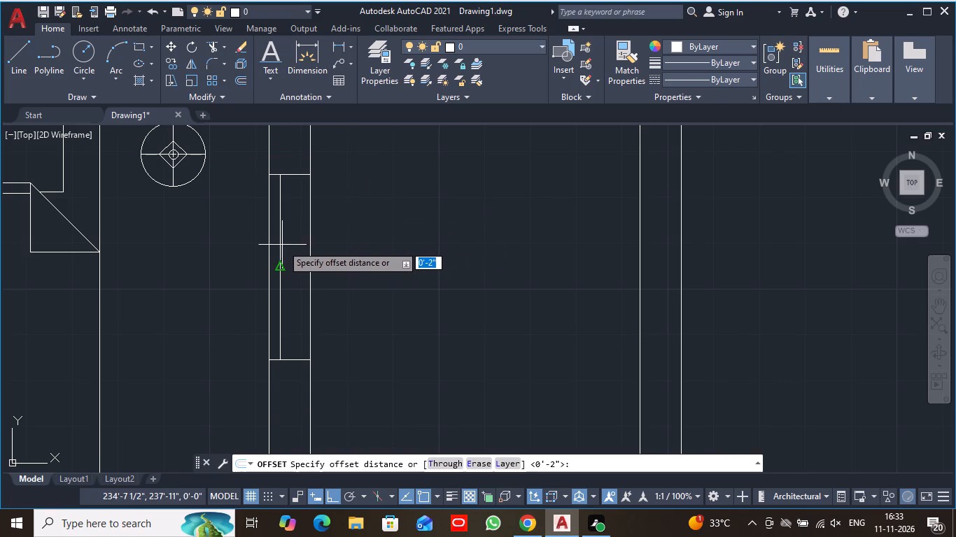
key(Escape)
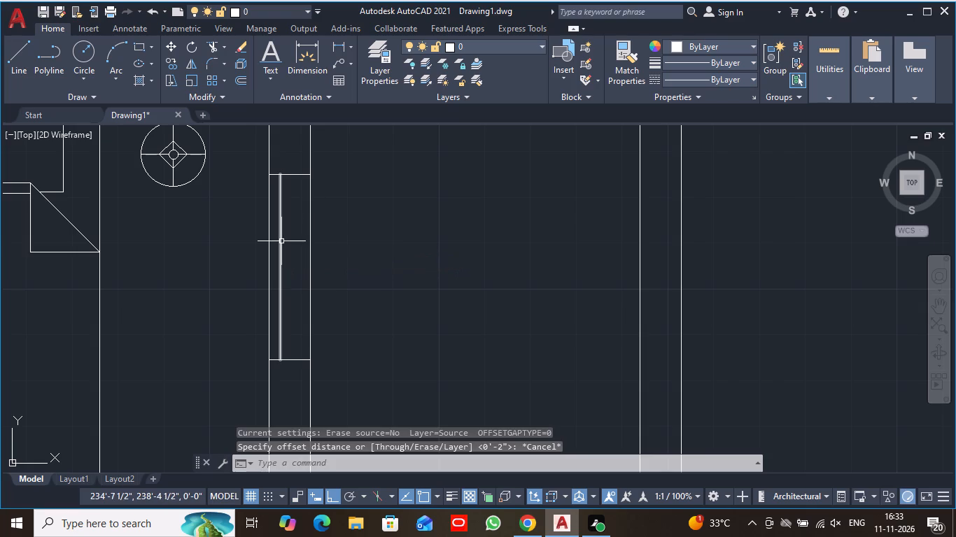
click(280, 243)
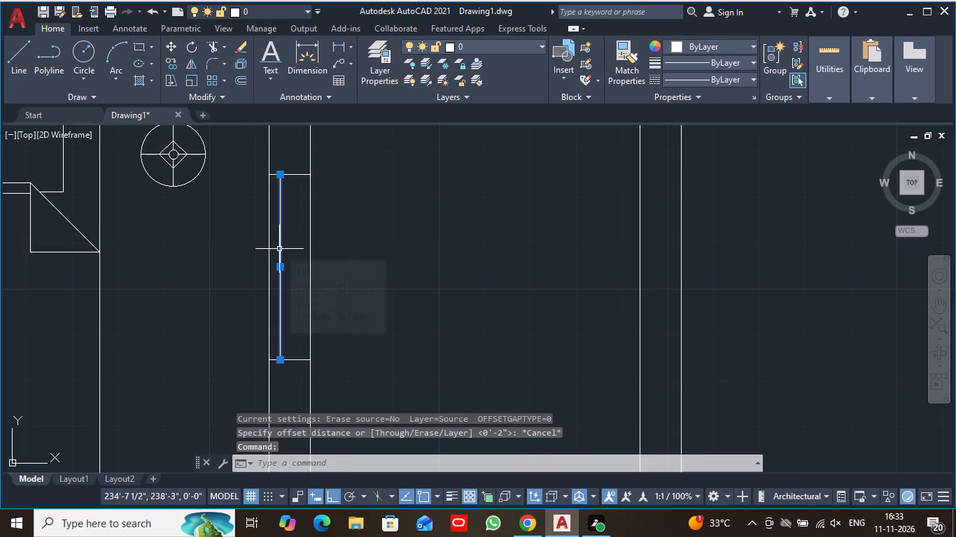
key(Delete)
Offset the northeast bedroom's inner east wall line 4.5" outward to form a centre line within the wall.
click(237, 82)
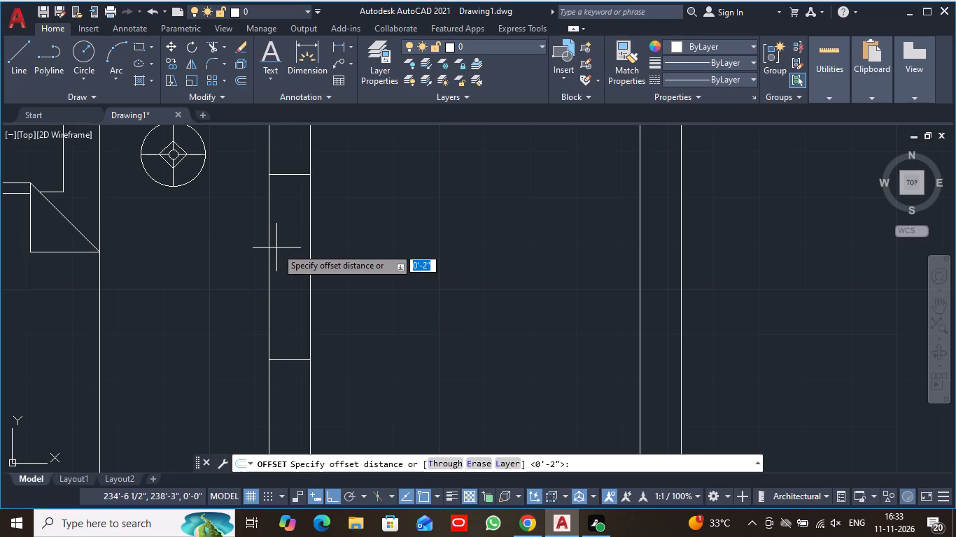
key(4)
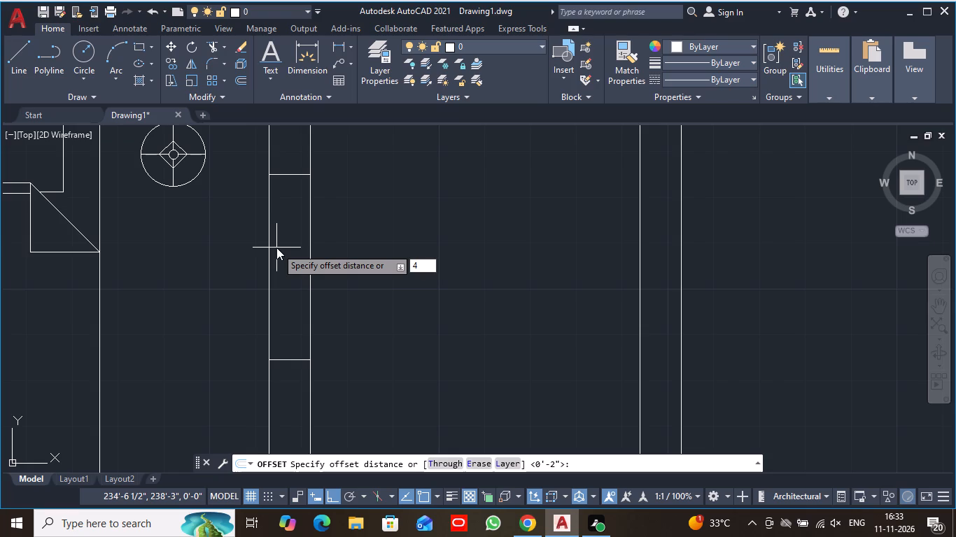
text(.5)
key(shift+quotedbl)
key(Return)
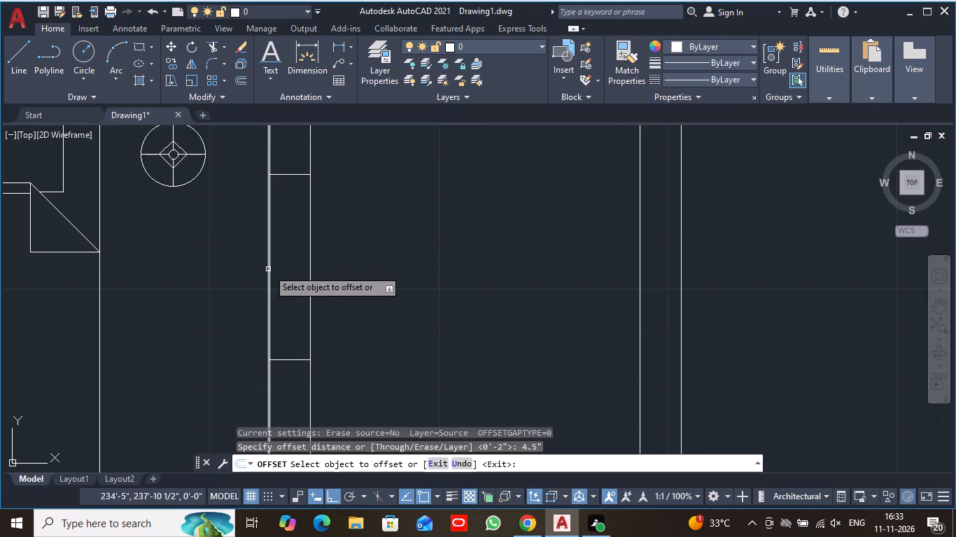
click(267, 269)
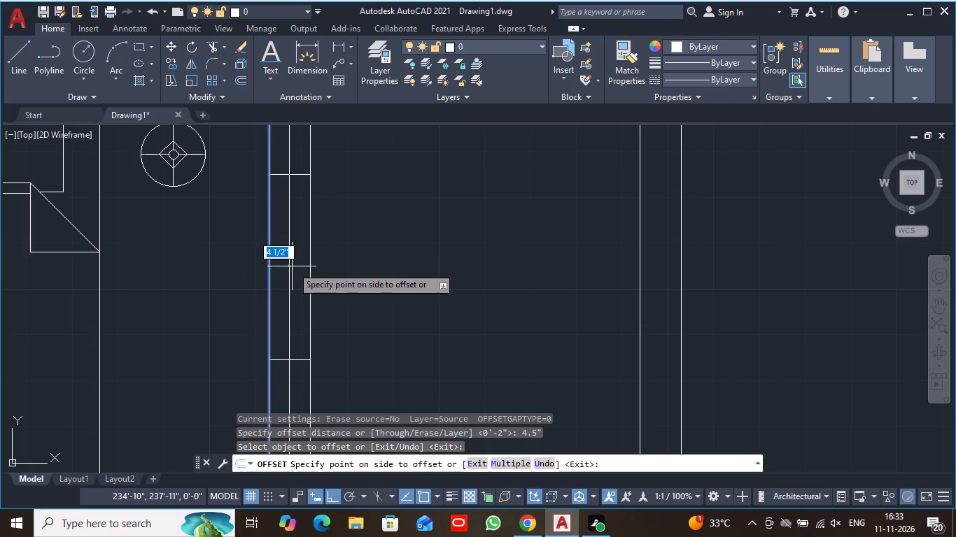
click(292, 266)
key(Escape)
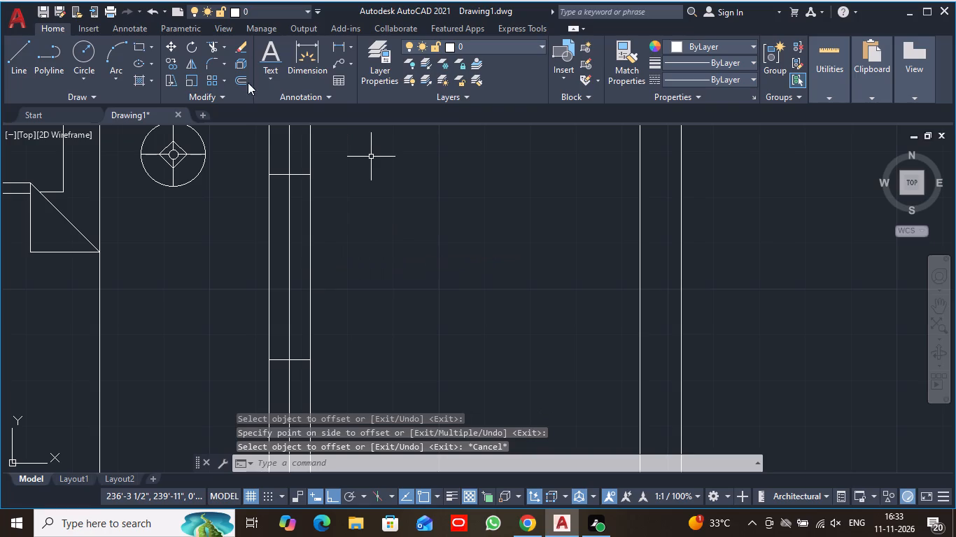
Offset the east wall's new centre line 2" to both its west and east sides.
click(241, 78)
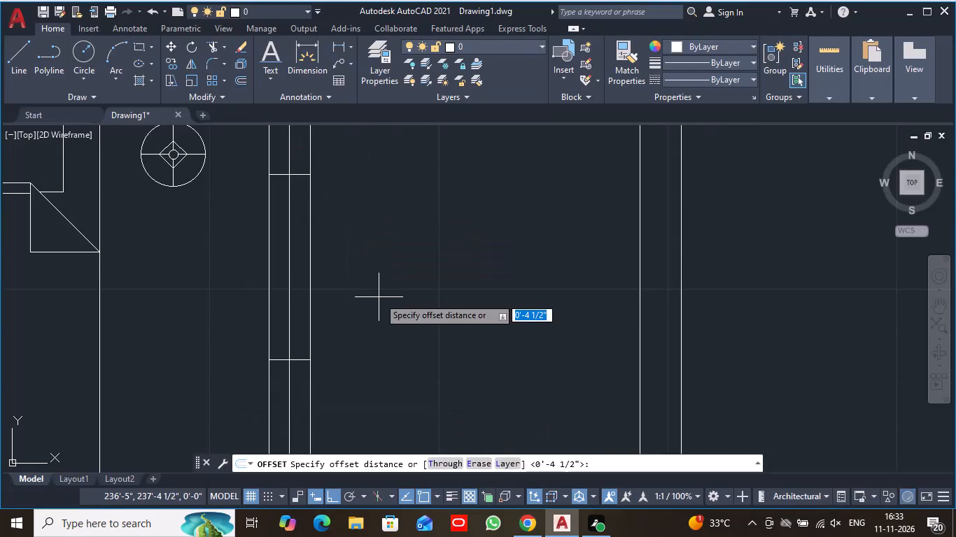
key(2)
key(shift+quotedbl)
key(Return)
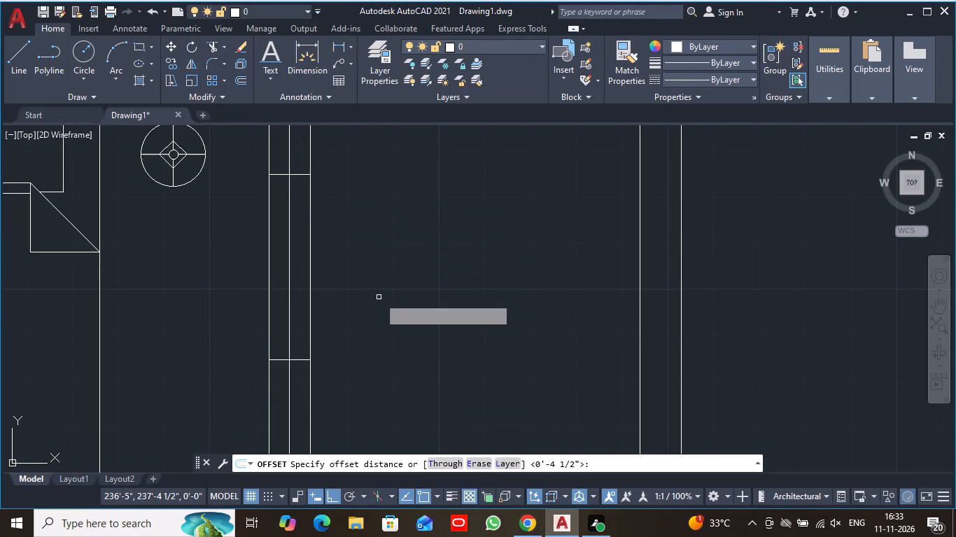
scroll(335, 253, up, 3)
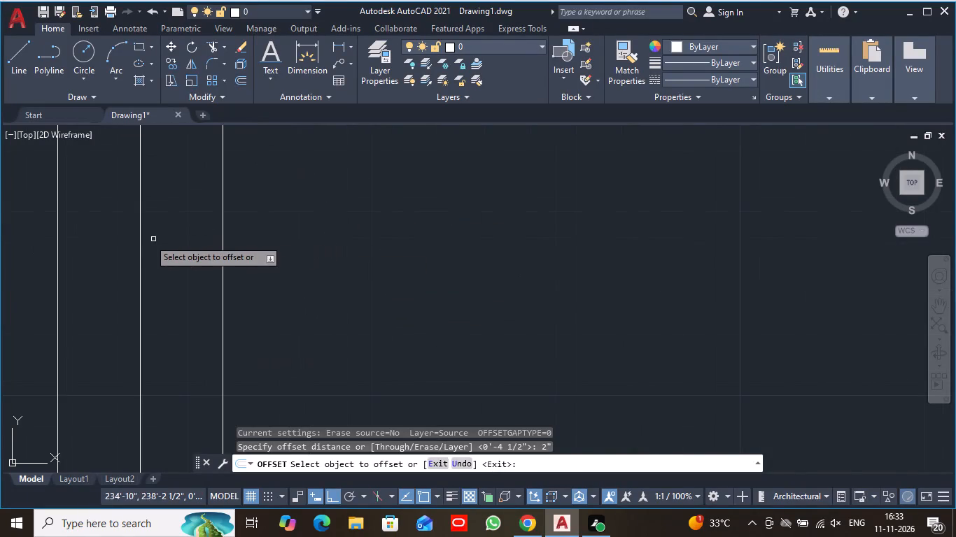
click(139, 243)
click(127, 240)
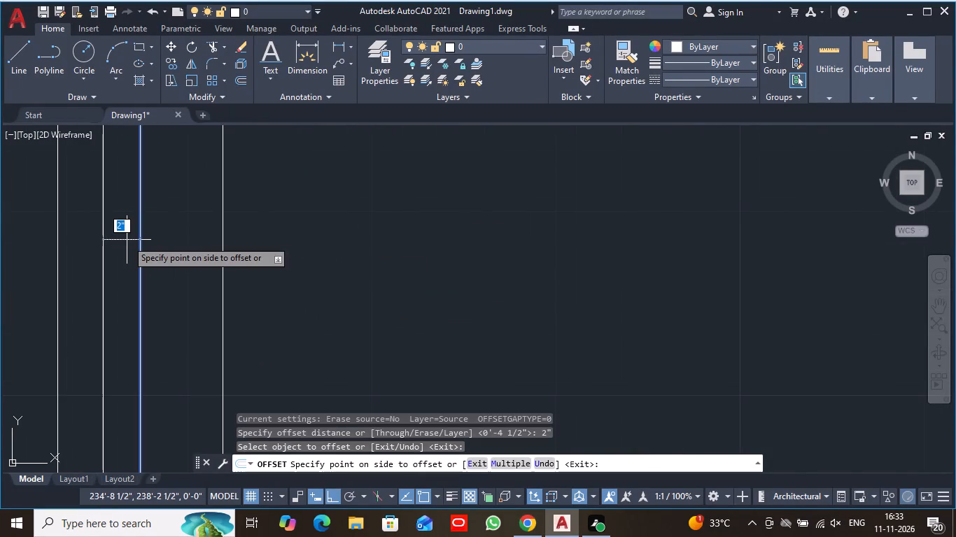
click(140, 229)
click(157, 233)
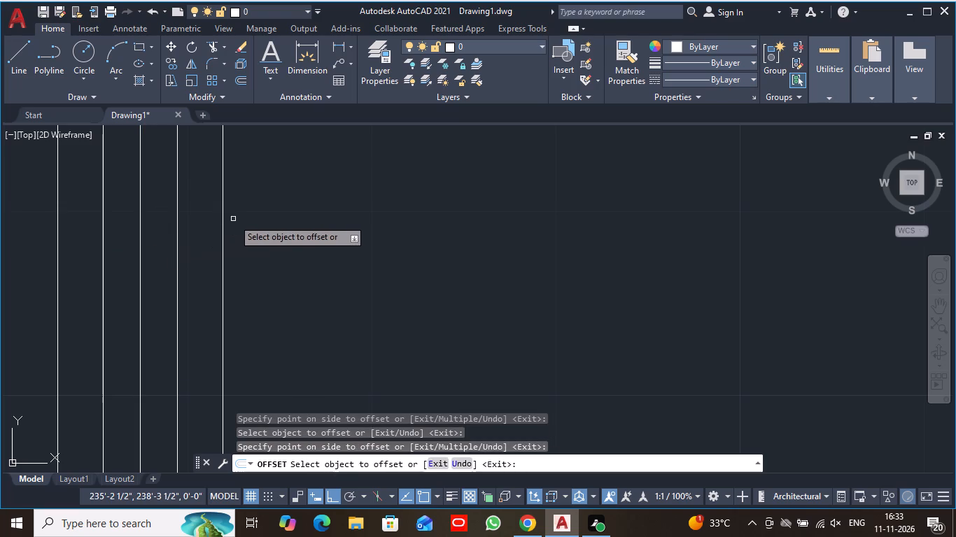
scroll(234, 219, down, 2)
key(Escape)
Trim the centre line and both 2" offset lines north and south of the window's cross lines.
scroll(323, 243, down, 2)
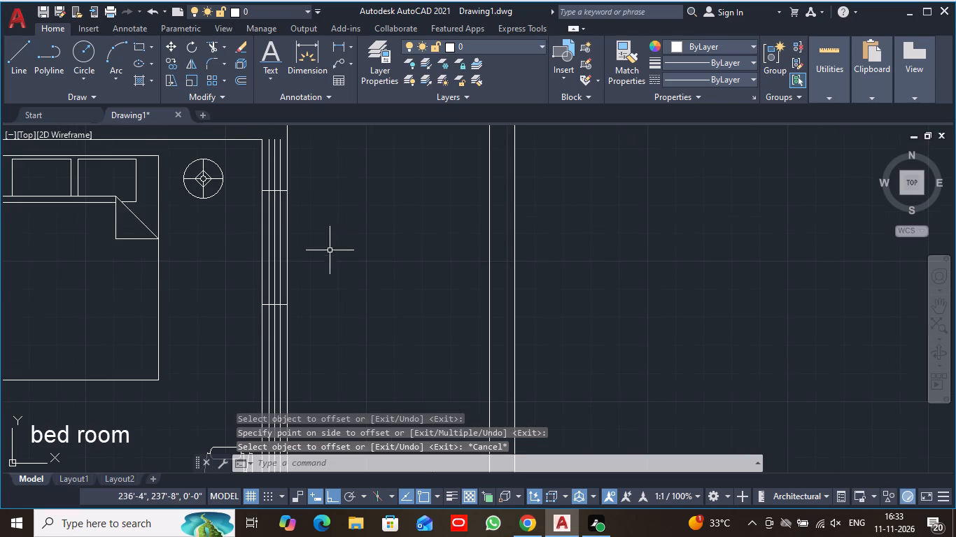
middle_drag(337, 214, 335, 252)
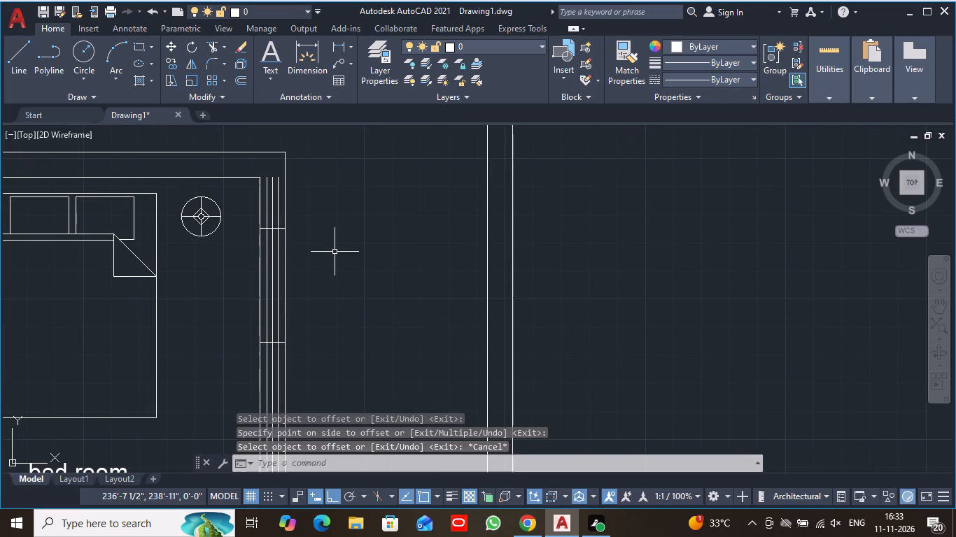
text(TR)
key(space)
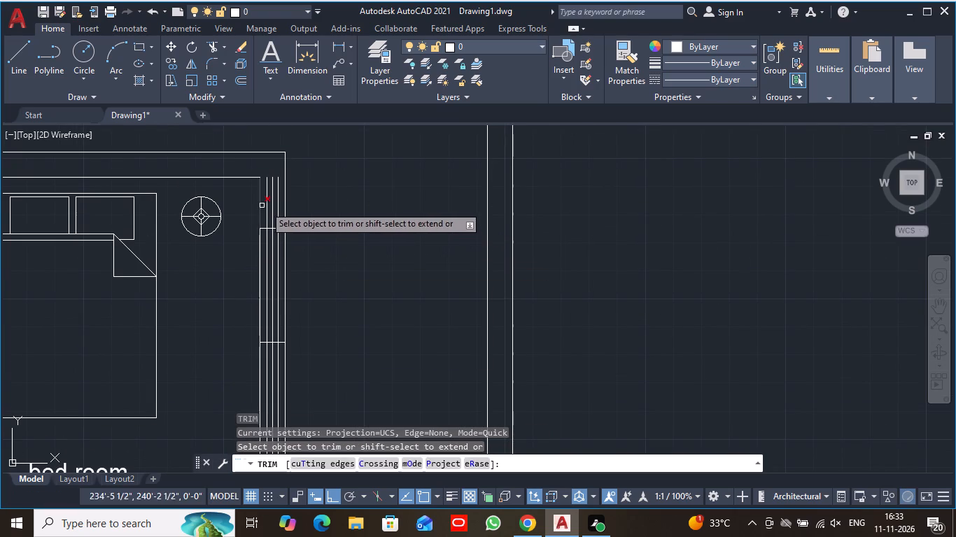
click(267, 206)
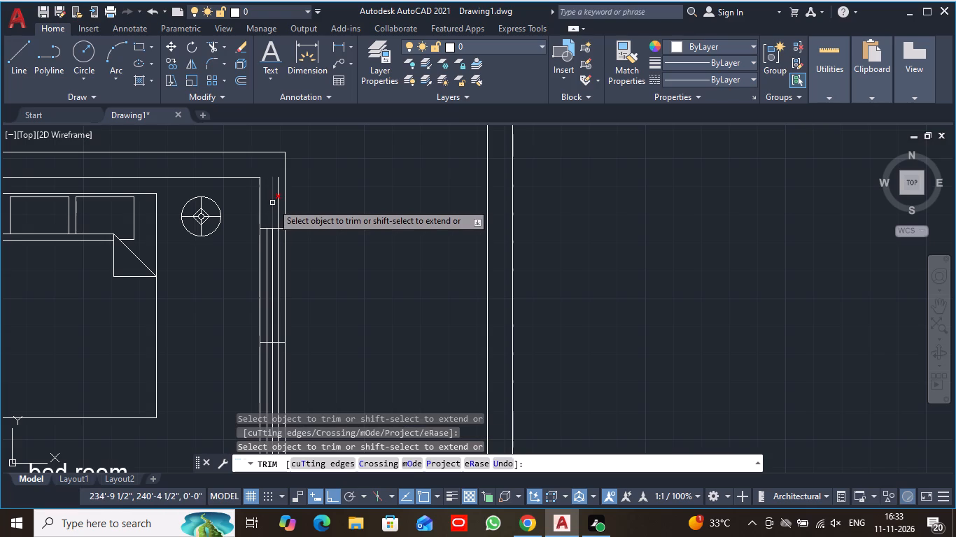
click(272, 203)
click(278, 196)
middle_drag(330, 371, 341, 336)
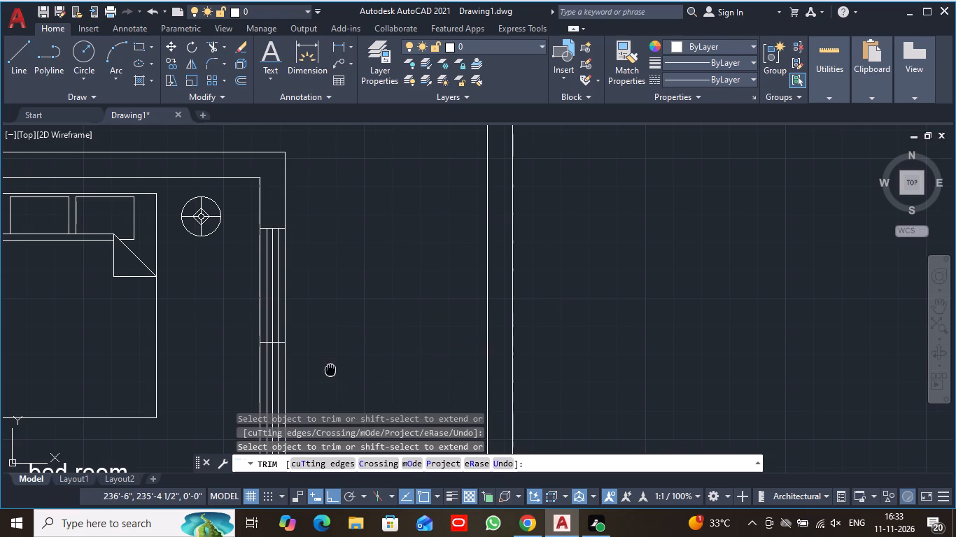
middle_drag(341, 336, 387, 171)
click(329, 180)
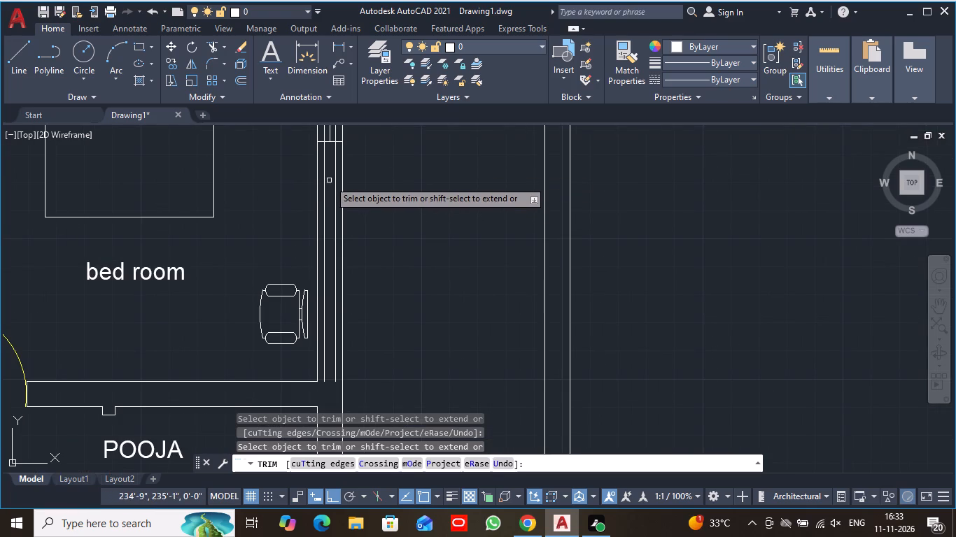
click(323, 180)
click(335, 178)
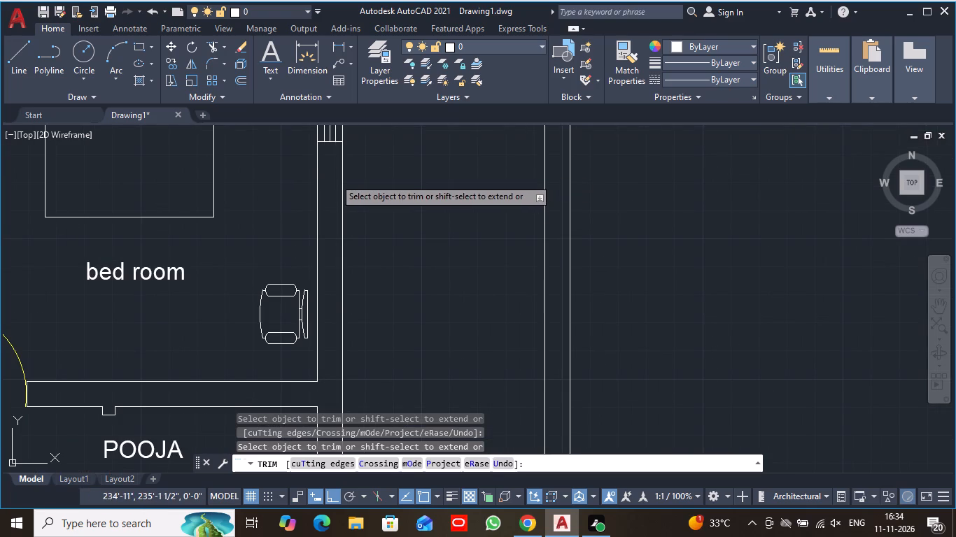
Trim away the centre line between the window's two cross lines, leaving the two pane lines.
scroll(397, 167, down, 3)
middle_drag(398, 168, 374, 259)
scroll(366, 263, up, 3)
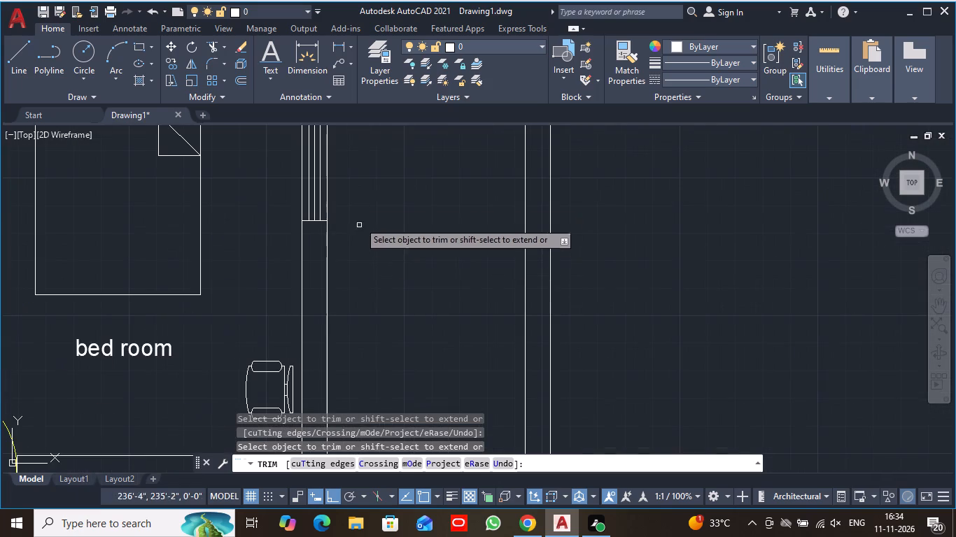
middle_drag(363, 190, 350, 292)
scroll(349, 293, up, 2)
middle_drag(328, 233, 367, 329)
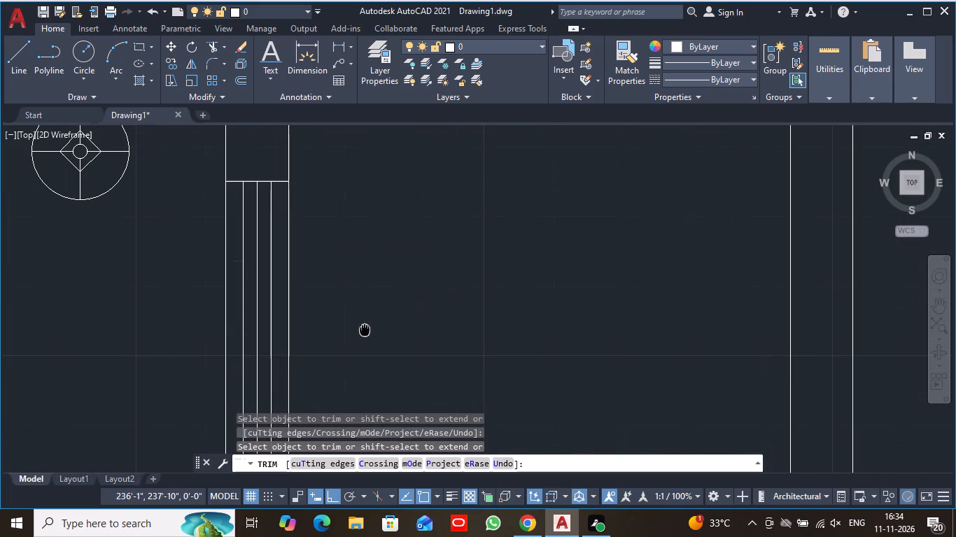
click(260, 250)
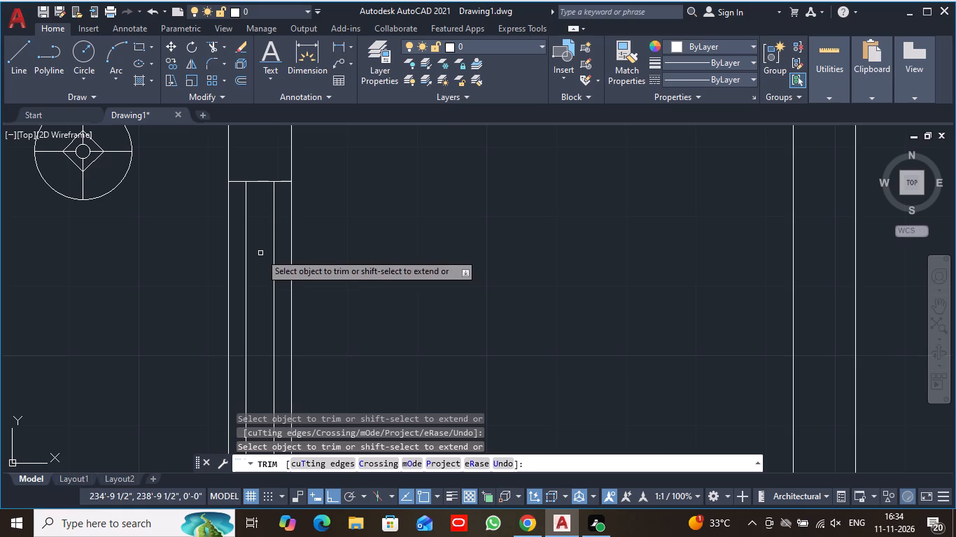
scroll(439, 248, down, 2)
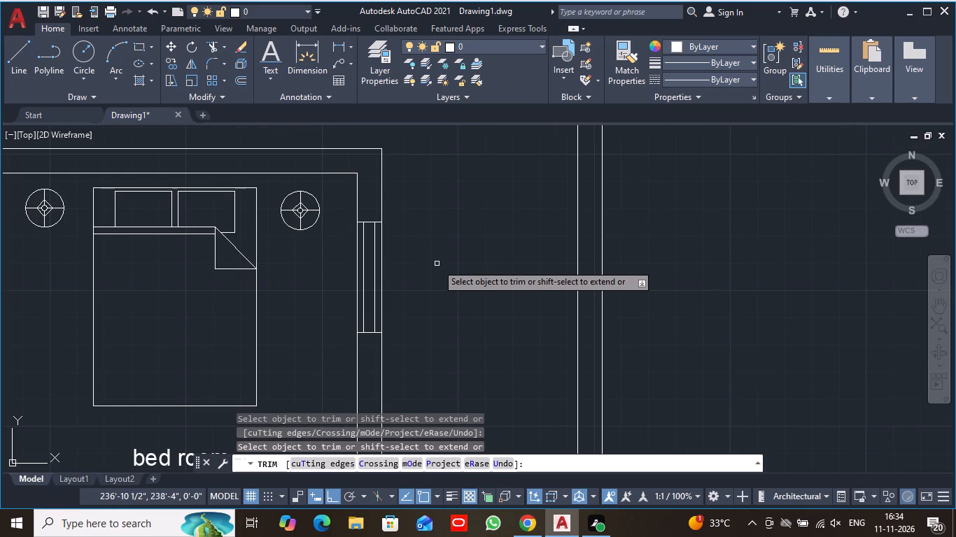
key(Escape)
Create a new layer named WINDOWS and set its colour to magenta.
scroll(438, 258, down, 1)
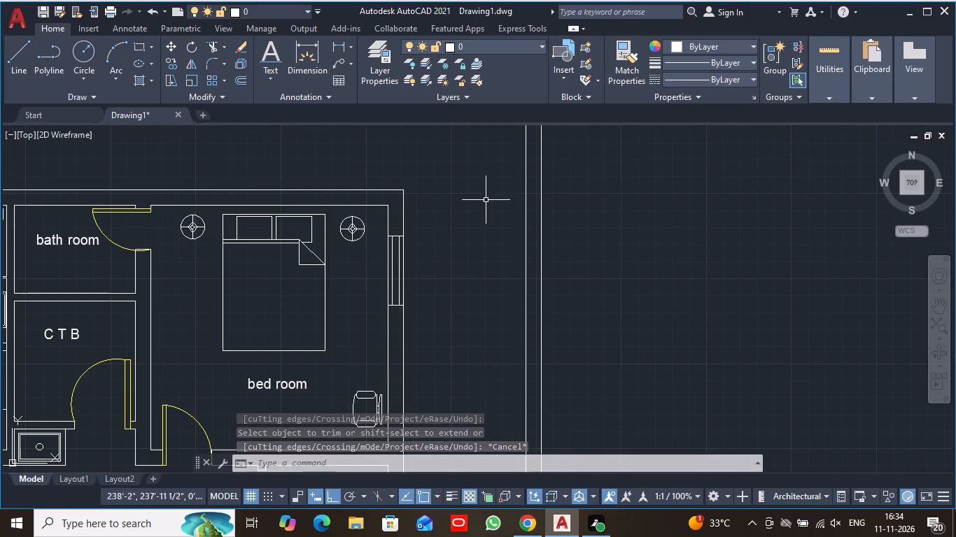
click(372, 66)
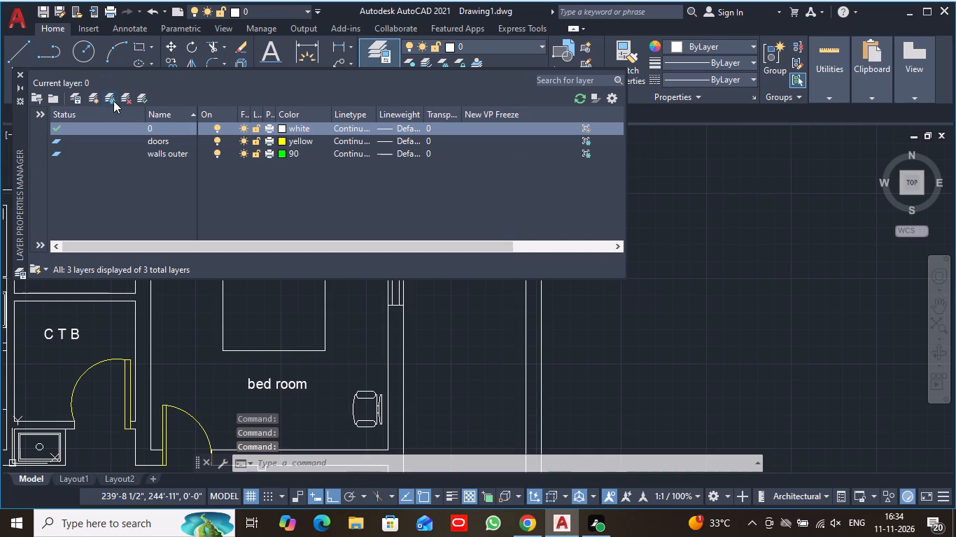
click(113, 101)
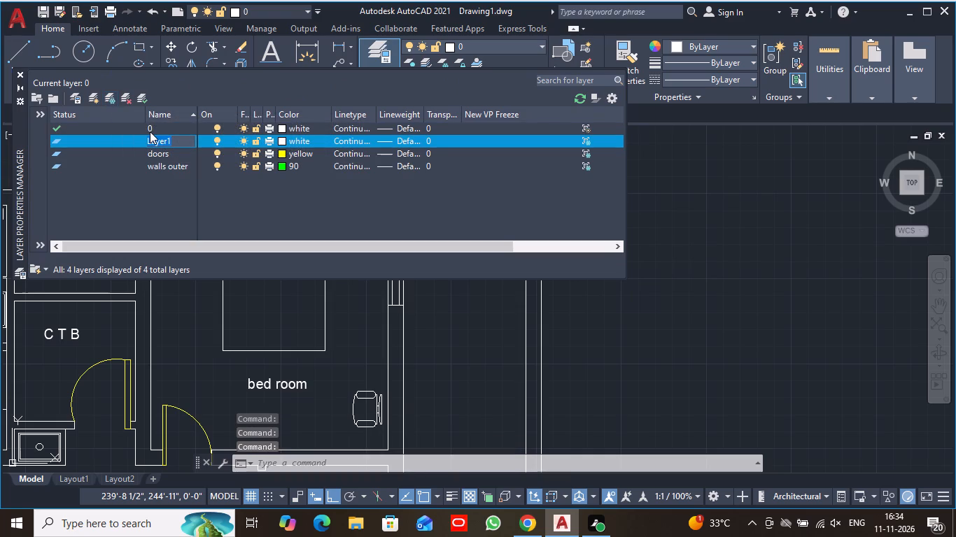
text(WINDOE)
key(BackSpace)
text(WS)
key(space)
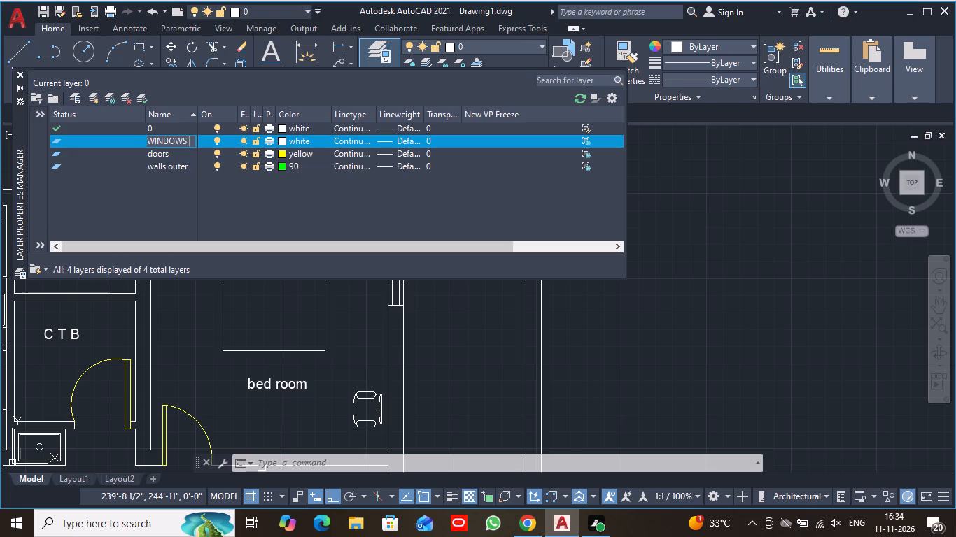
key(Return)
click(281, 142)
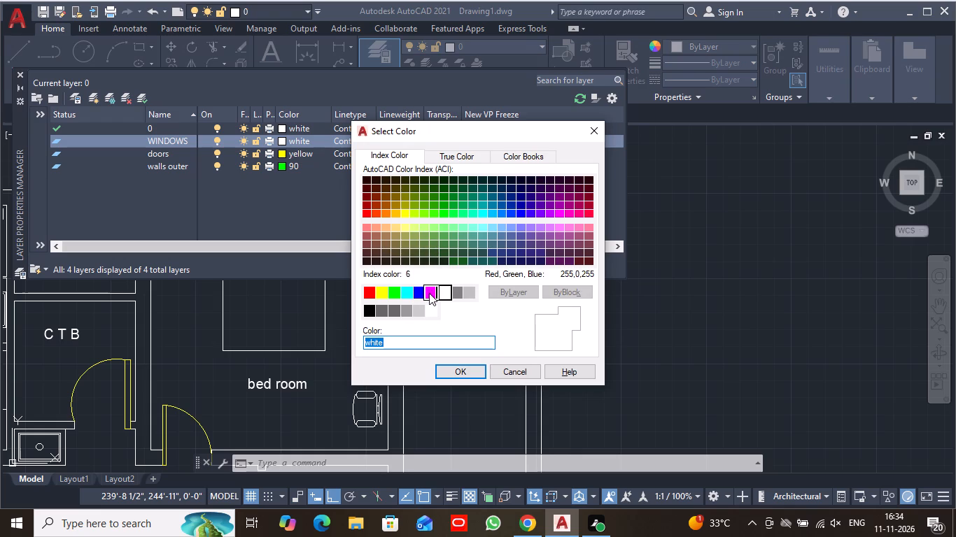
click(429, 293)
click(452, 369)
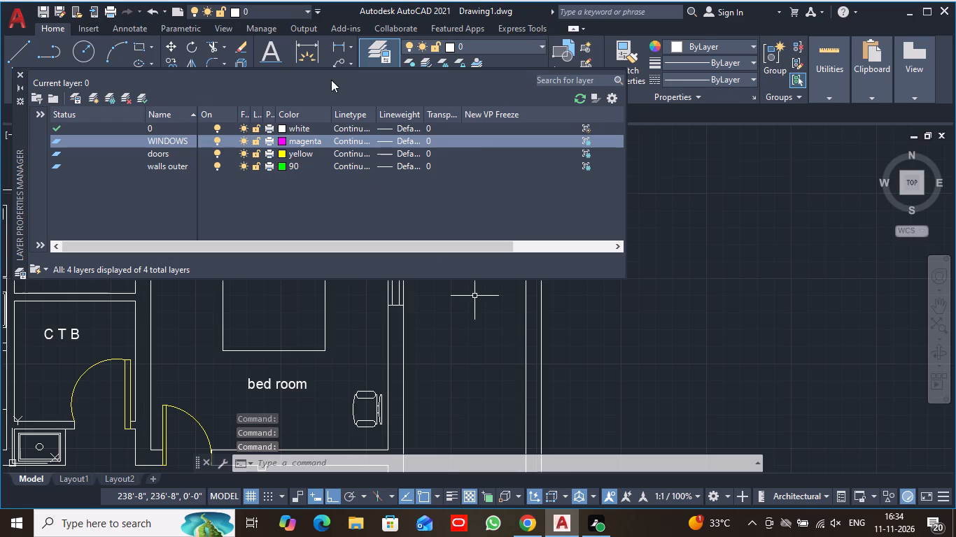
click(20, 73)
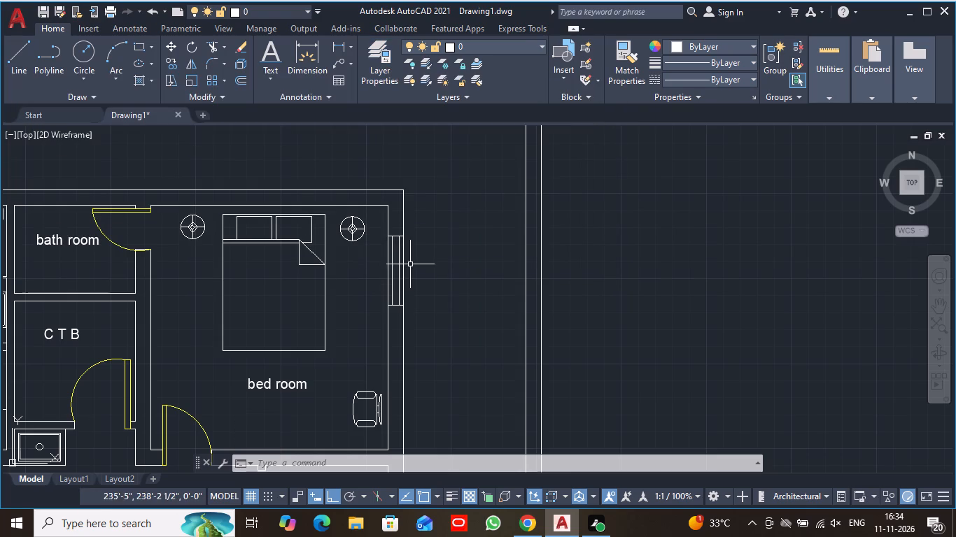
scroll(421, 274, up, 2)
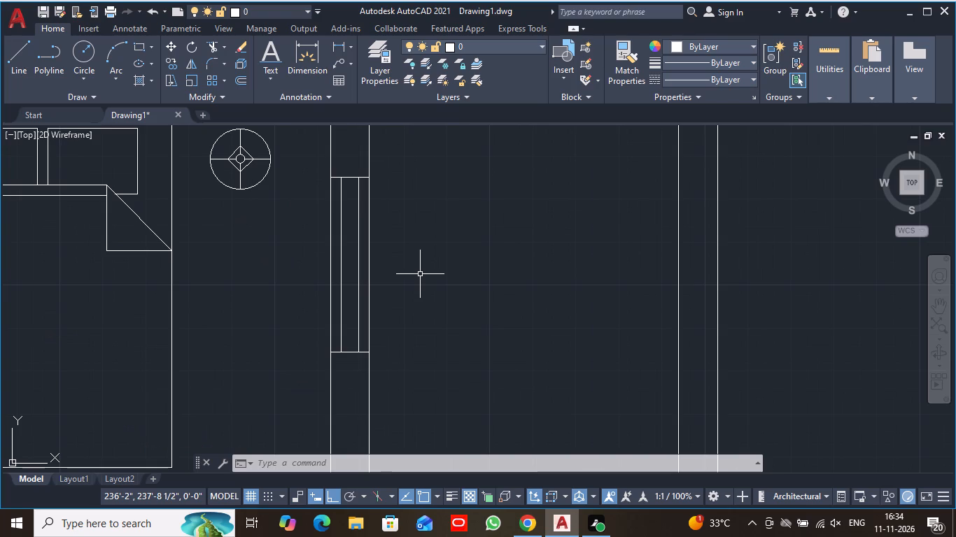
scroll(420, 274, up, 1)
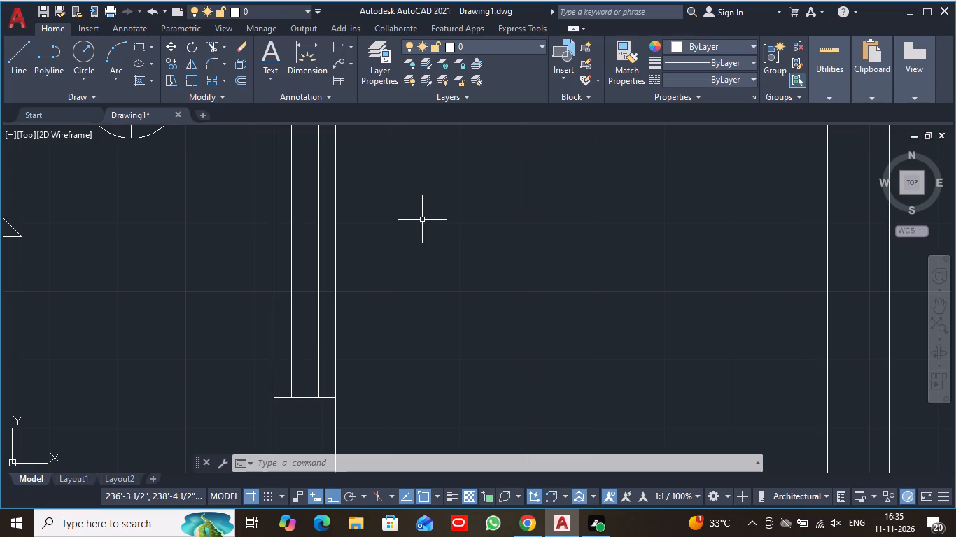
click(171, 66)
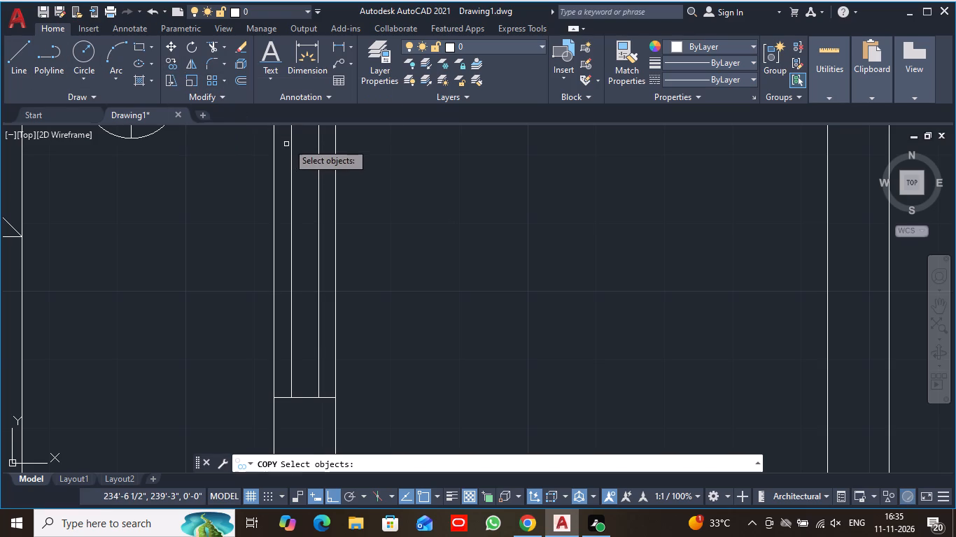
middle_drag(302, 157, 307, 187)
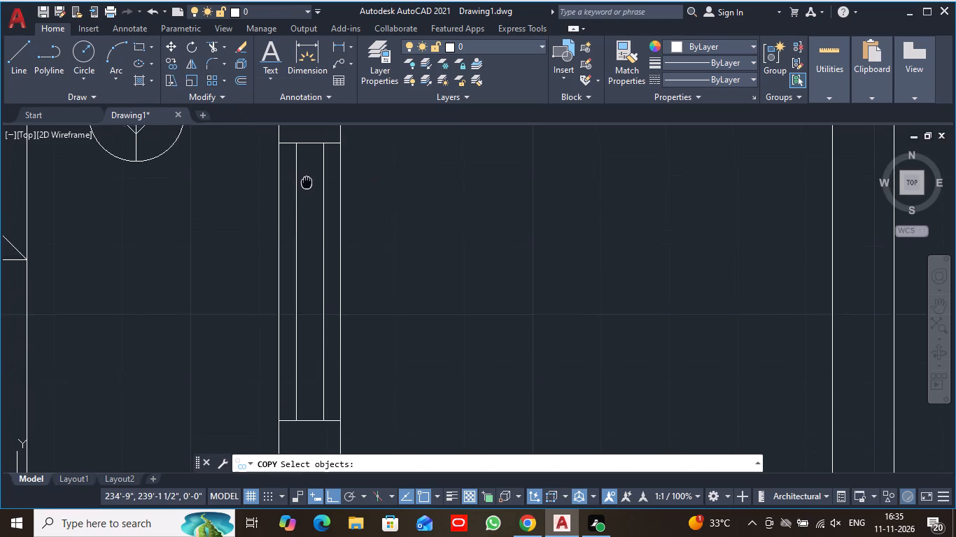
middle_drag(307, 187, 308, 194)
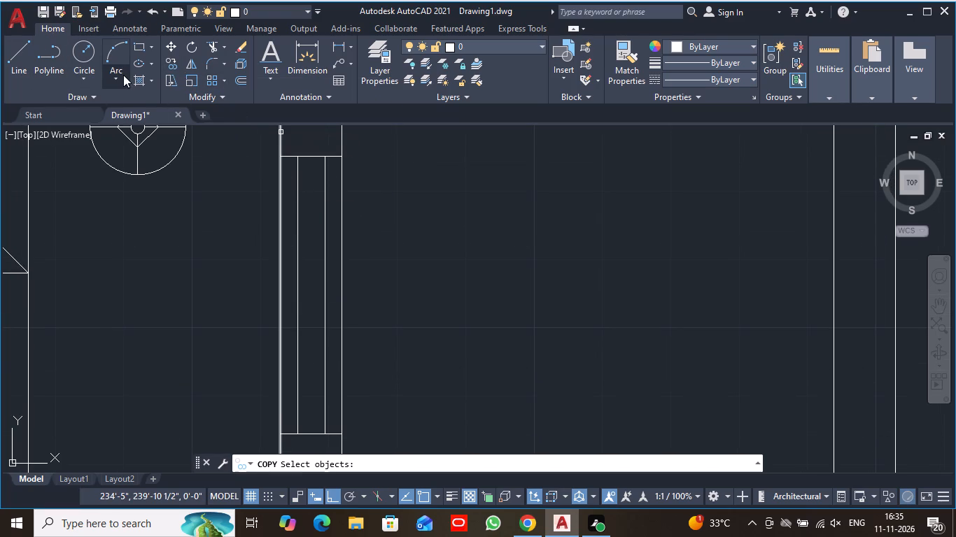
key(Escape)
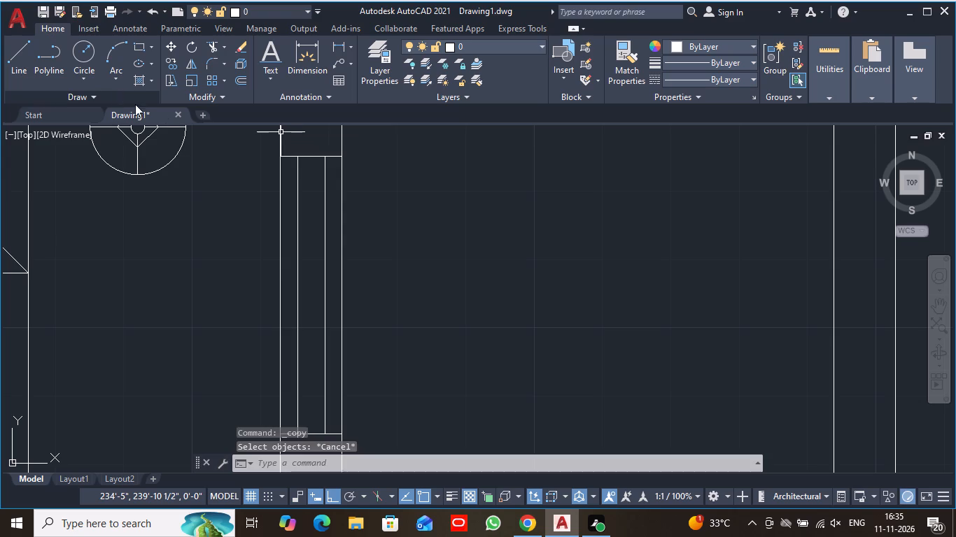
Move the northeast bedroom window's two cross lines and two pane lines onto the WINDOWS layer.
click(314, 156)
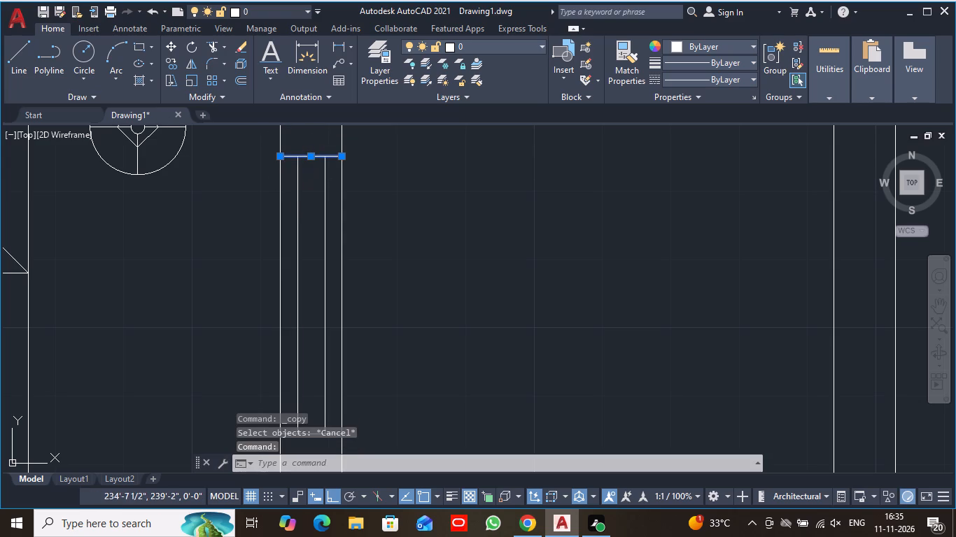
click(297, 192)
click(325, 194)
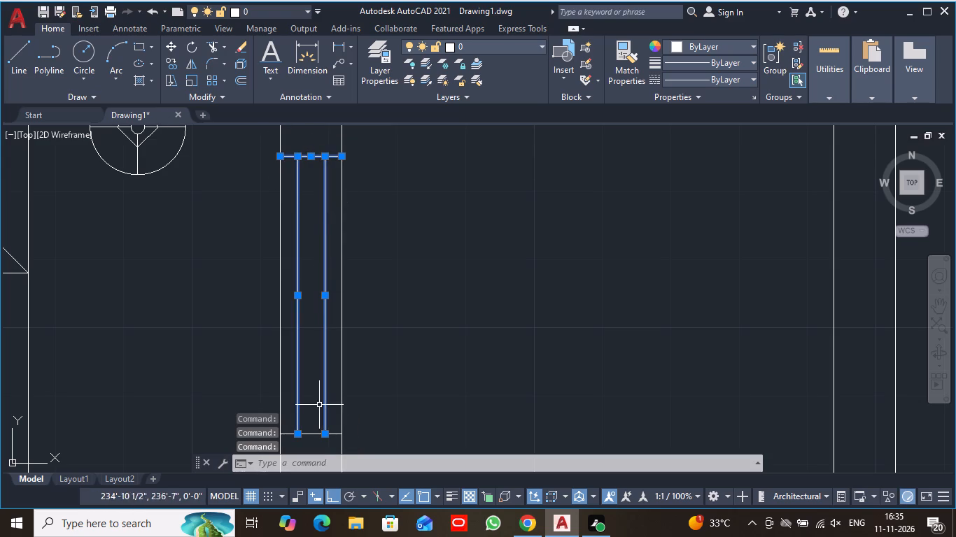
click(315, 434)
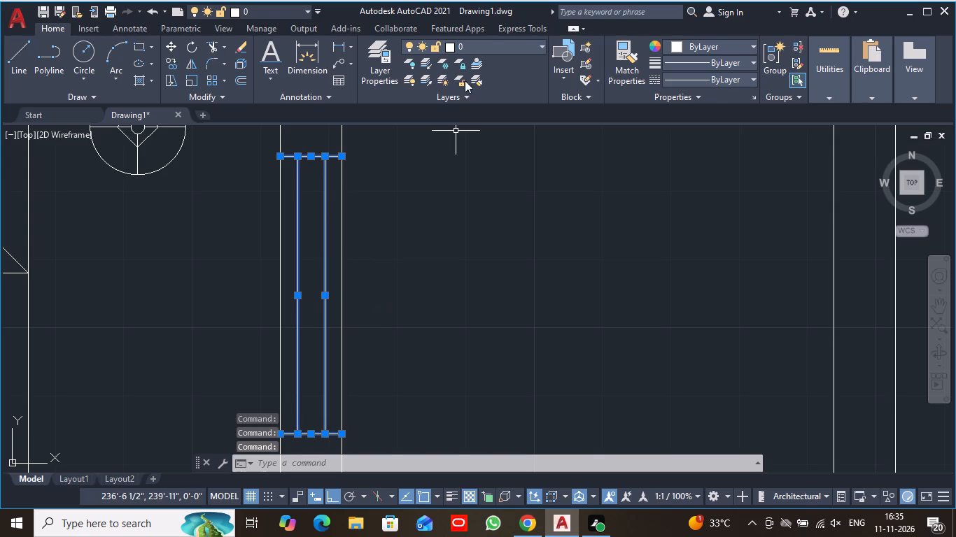
click(542, 45)
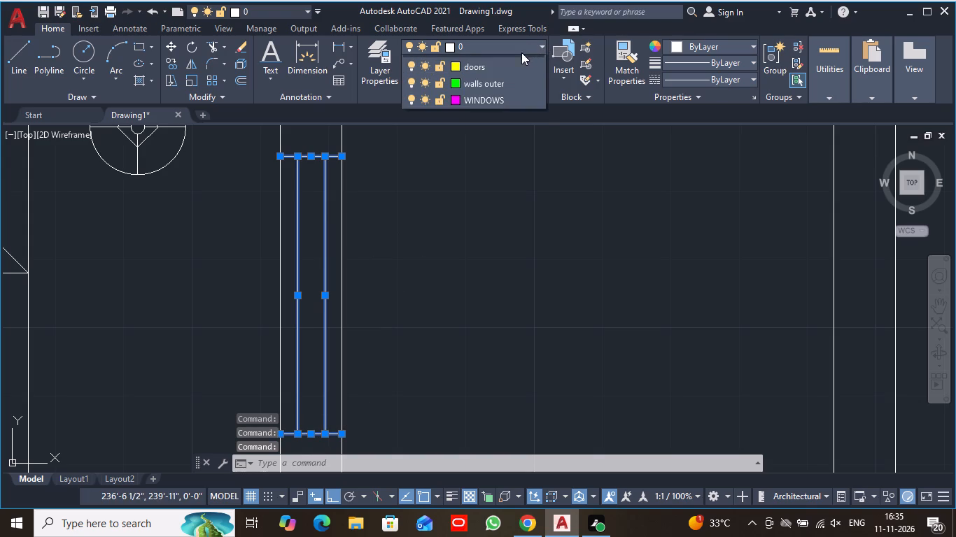
click(486, 115)
scroll(433, 221, down, 1)
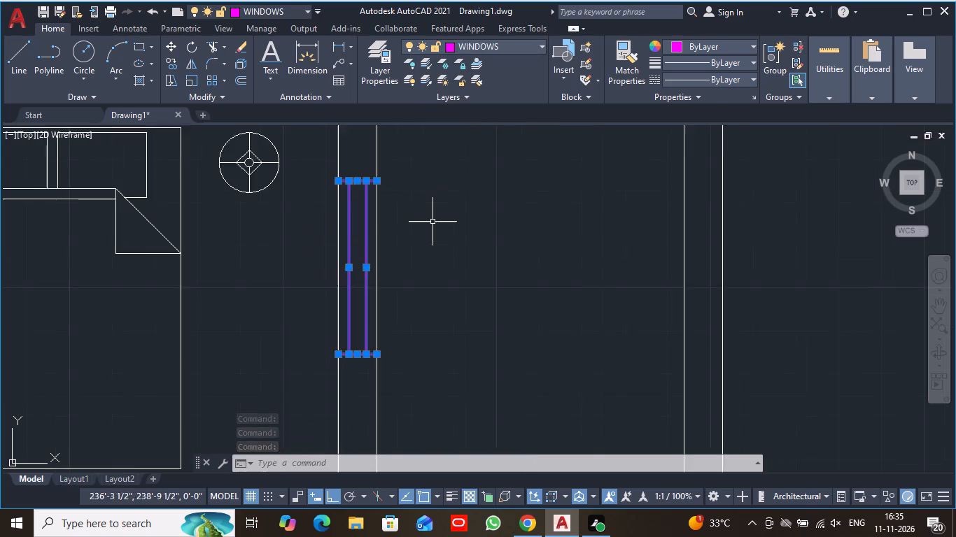
scroll(432, 222, down, 1)
click(435, 229)
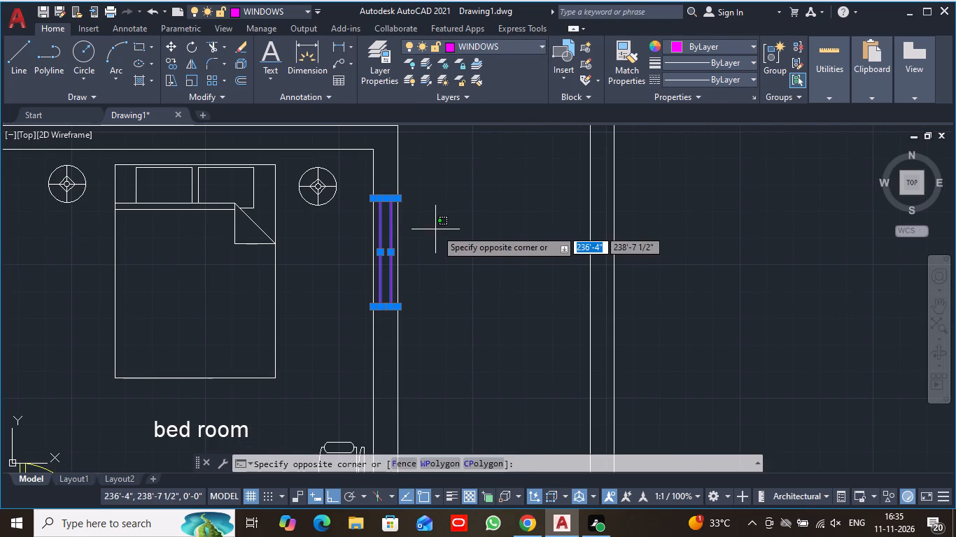
key(Escape)
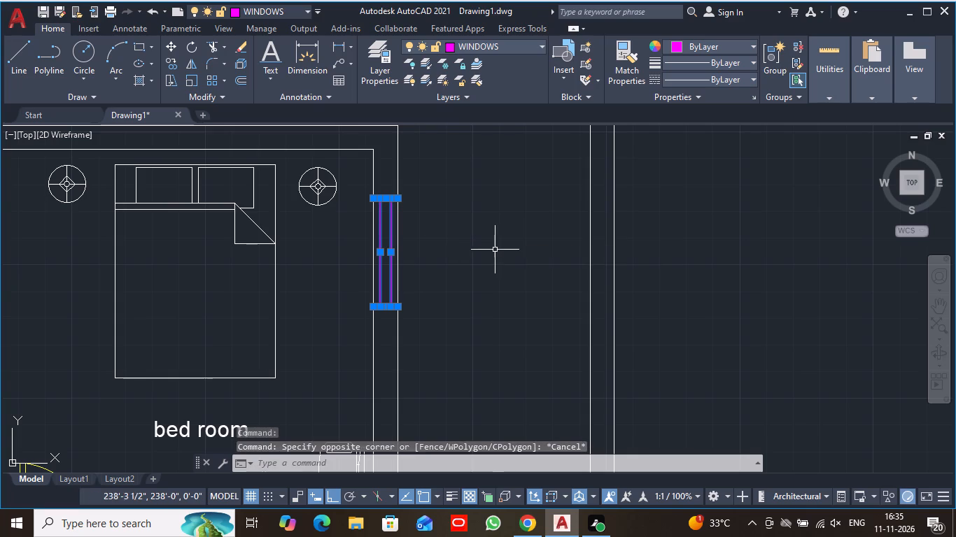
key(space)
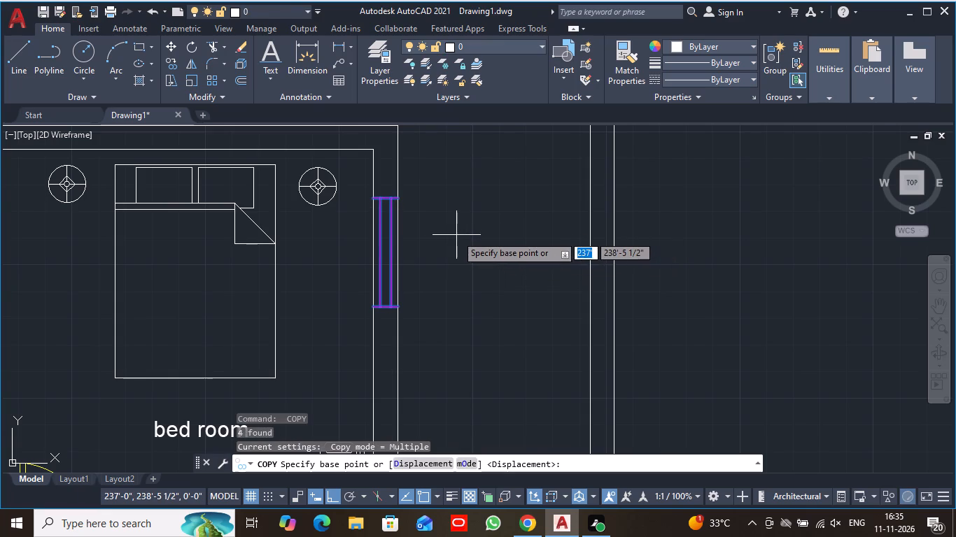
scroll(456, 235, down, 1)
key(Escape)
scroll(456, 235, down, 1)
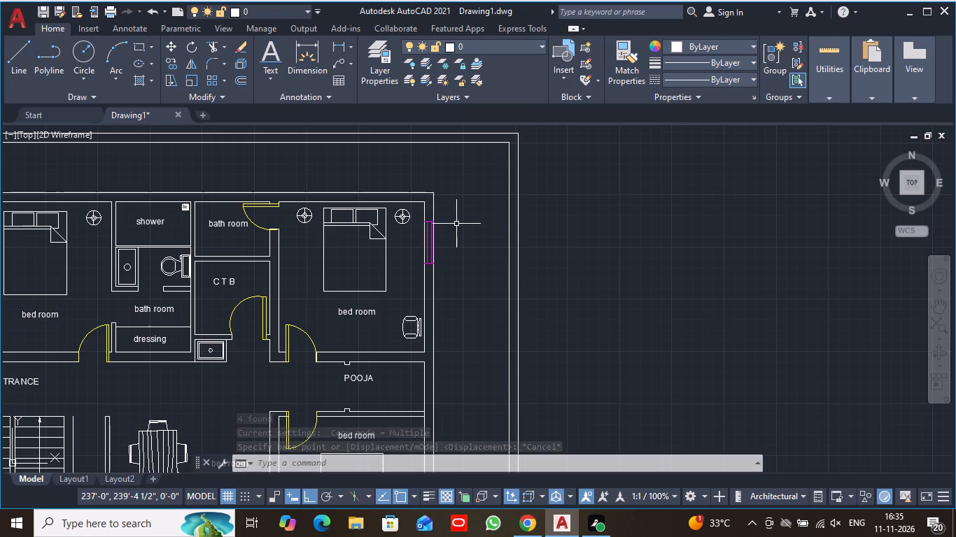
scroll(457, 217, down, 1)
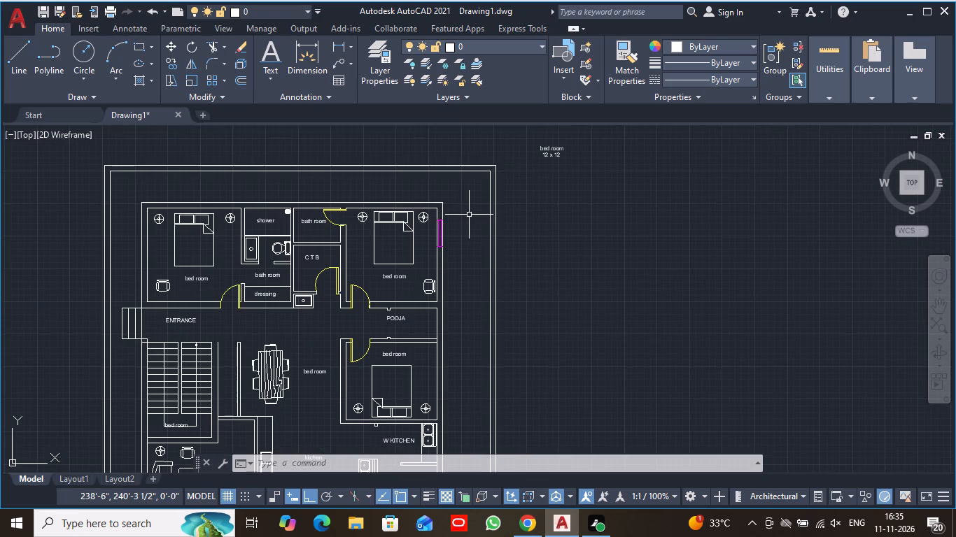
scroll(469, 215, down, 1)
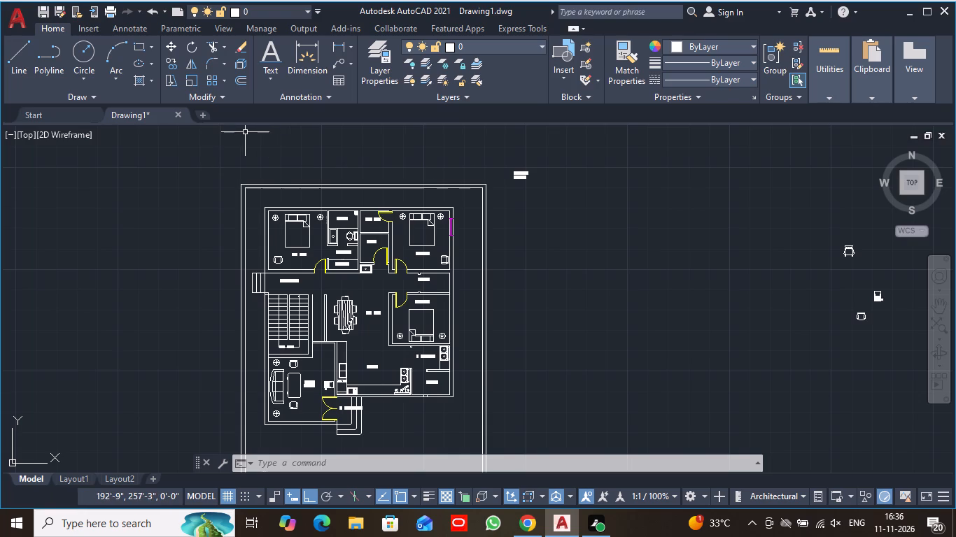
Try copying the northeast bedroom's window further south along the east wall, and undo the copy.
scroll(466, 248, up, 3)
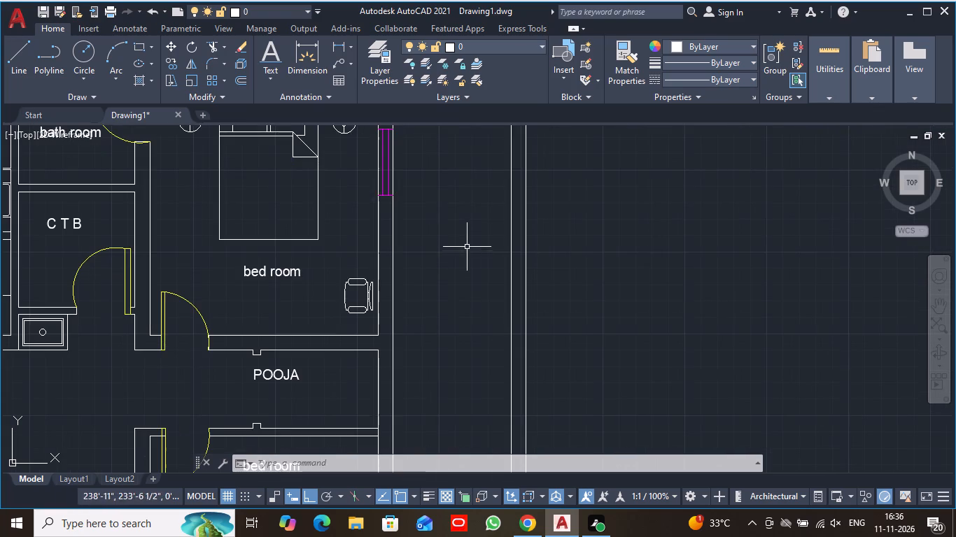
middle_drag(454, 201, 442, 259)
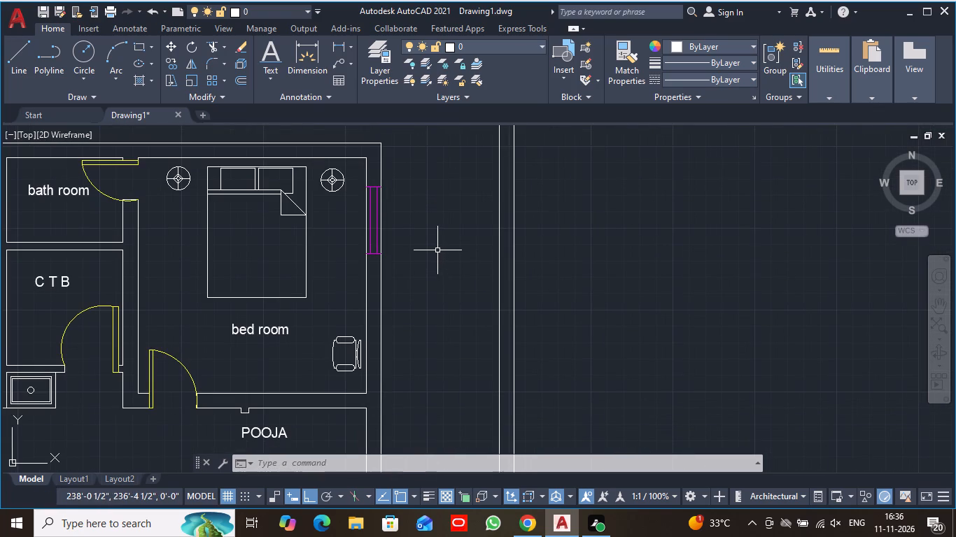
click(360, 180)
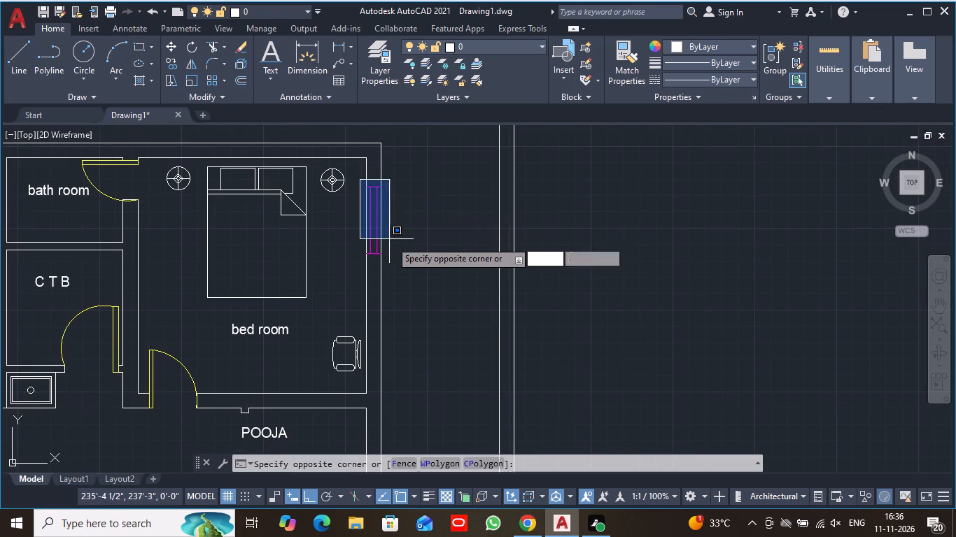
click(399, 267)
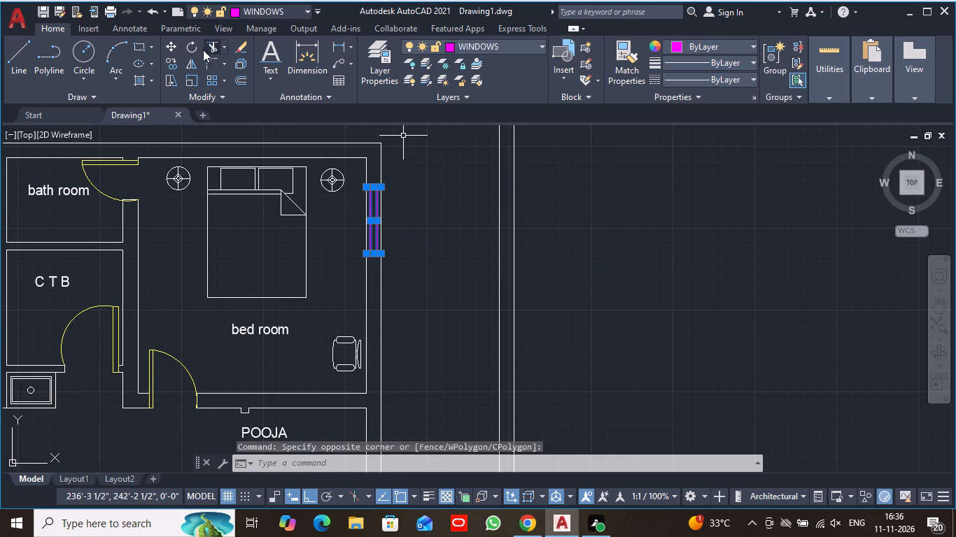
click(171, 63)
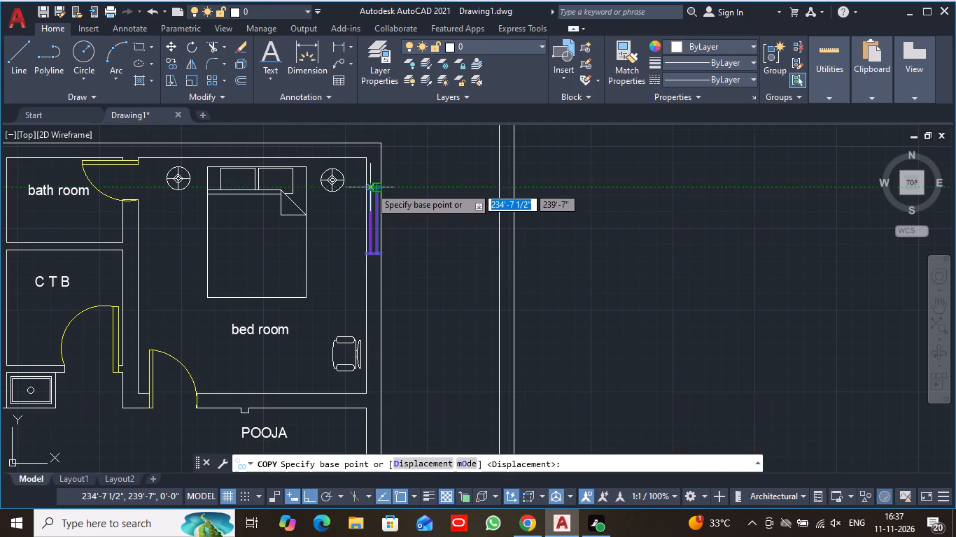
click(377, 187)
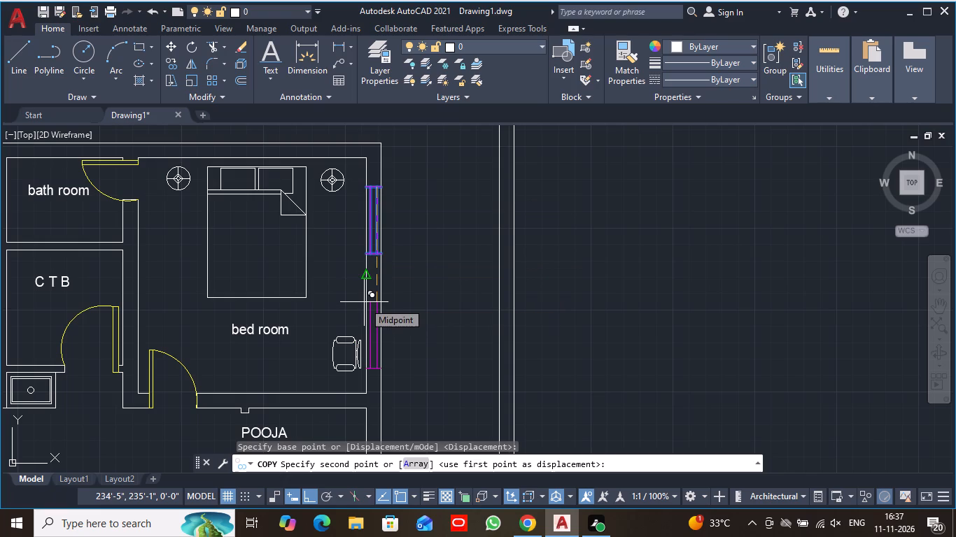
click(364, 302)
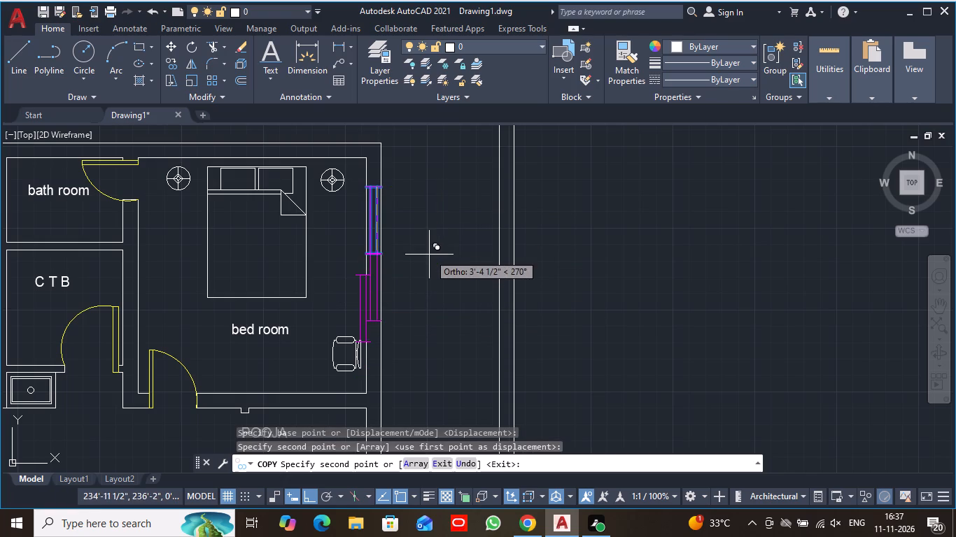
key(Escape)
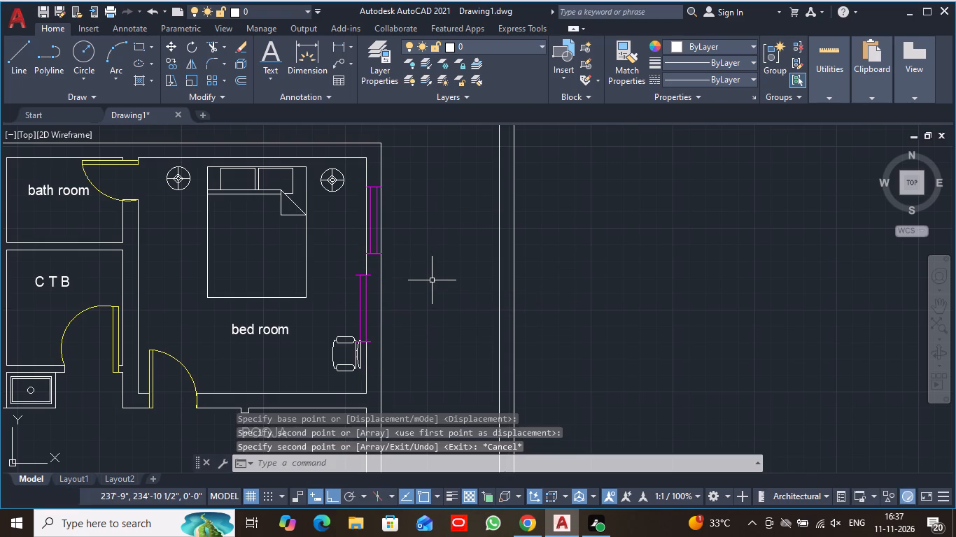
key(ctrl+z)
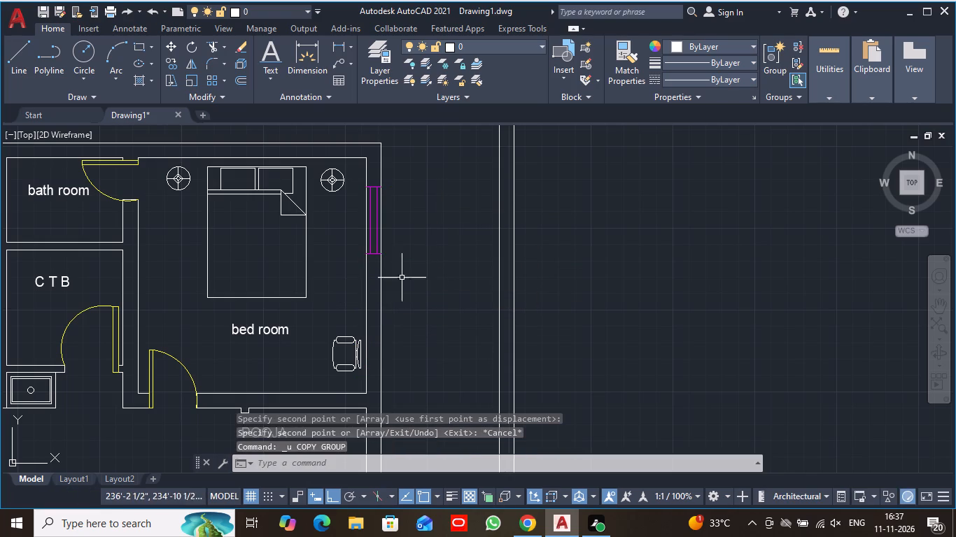
Copy the northeast bedroom's window about 5'-3 1/2" south along the east wall, using its top line's midpoint as base point.
click(169, 63)
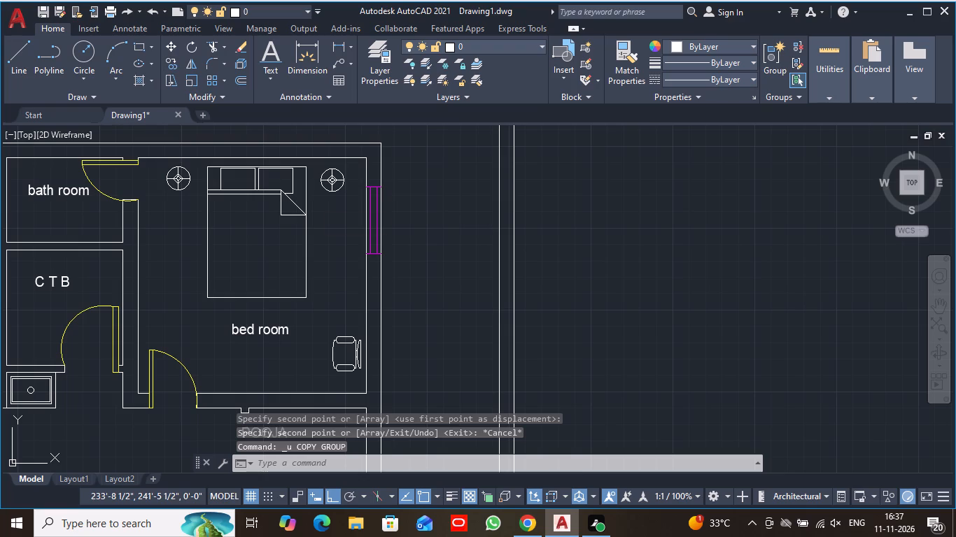
click(355, 178)
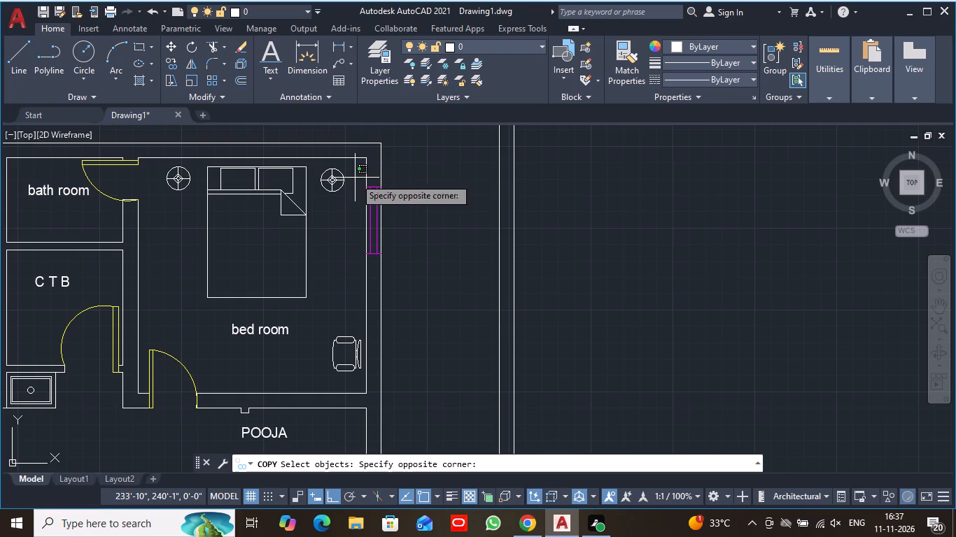
click(397, 263)
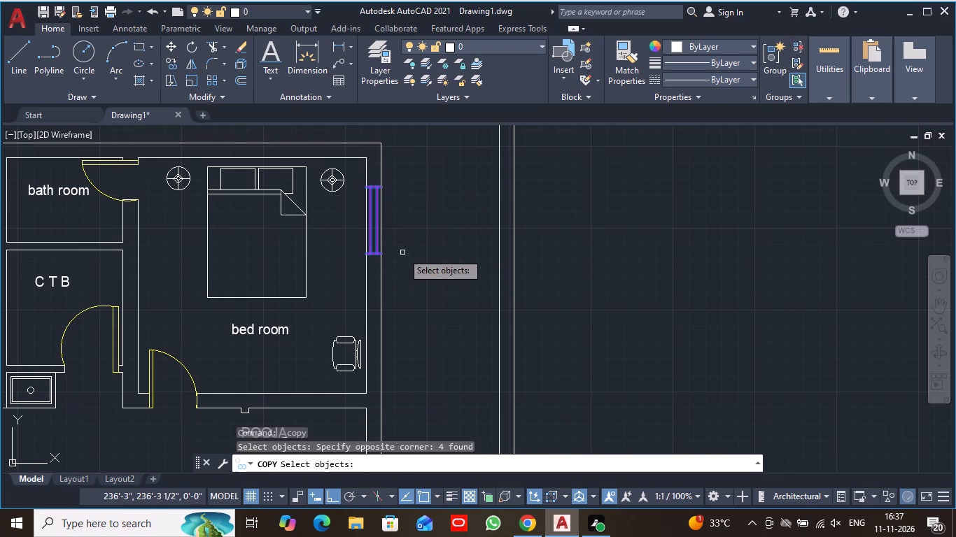
scroll(402, 252, up, 3)
key(space)
middle_drag(378, 153, 378, 327)
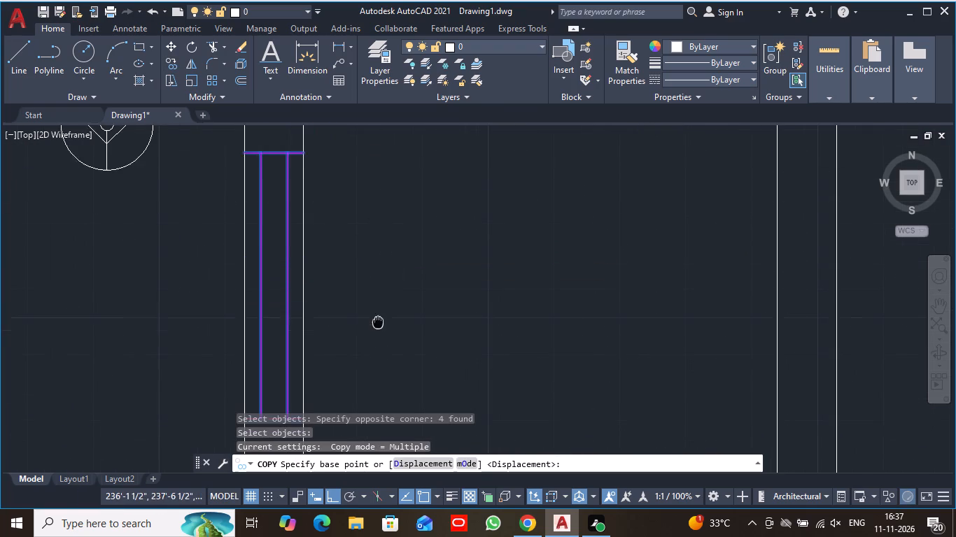
middle_drag(378, 327, 378, 328)
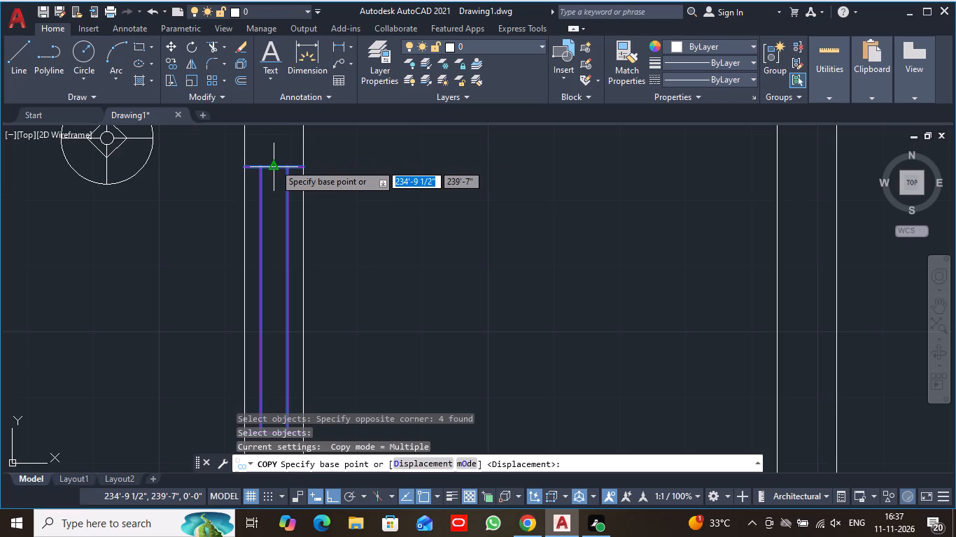
click(274, 164)
middle_drag(335, 288, 403, 55)
scroll(399, 220, down, 2)
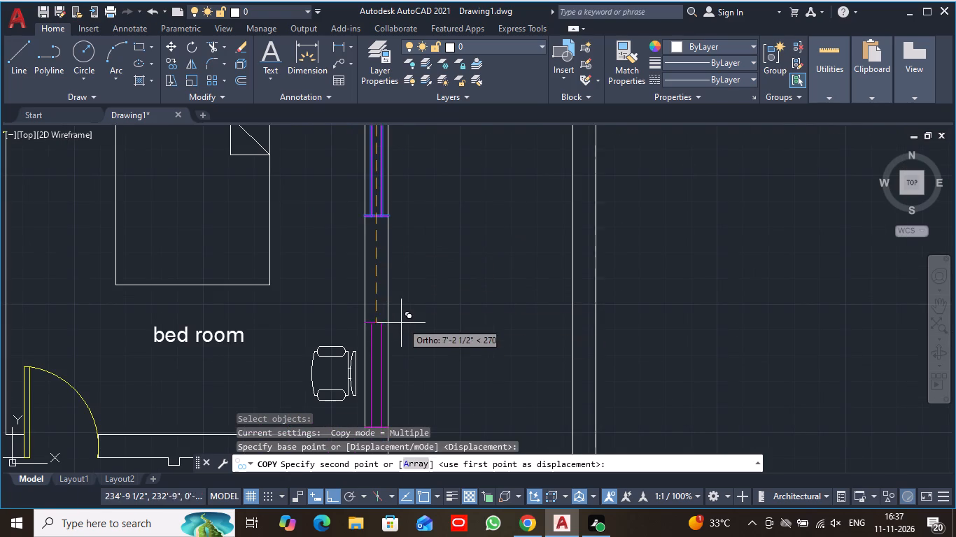
middle_drag(404, 315, 425, 201)
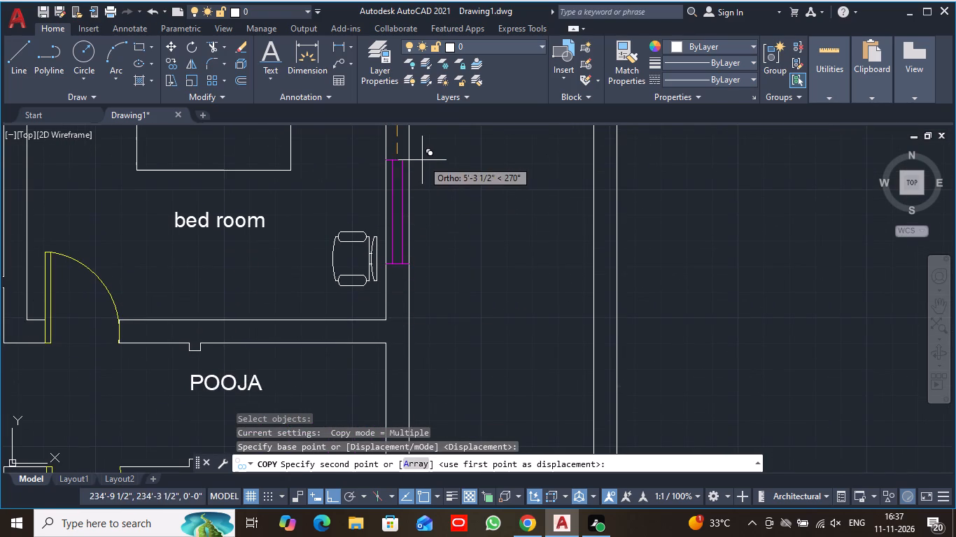
click(421, 161)
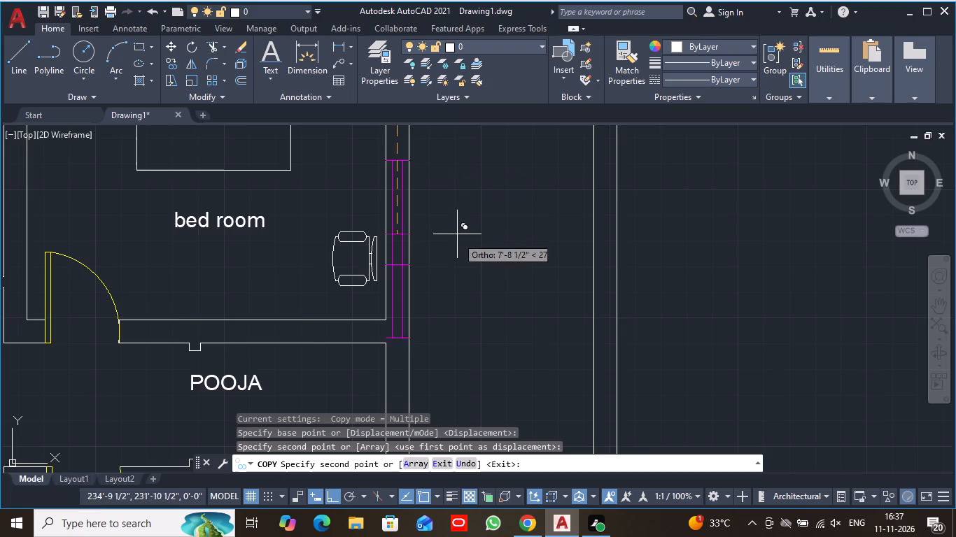
With Ortho off, place two window copies in the northwest bedroom's west wall, one beside the bed and one beside the chair.
scroll(469, 278, down, 4)
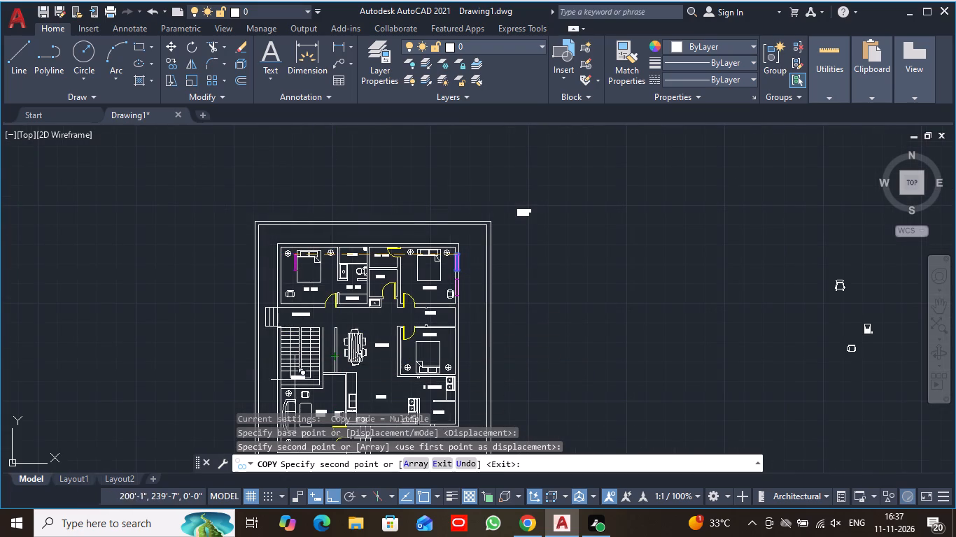
click(330, 499)
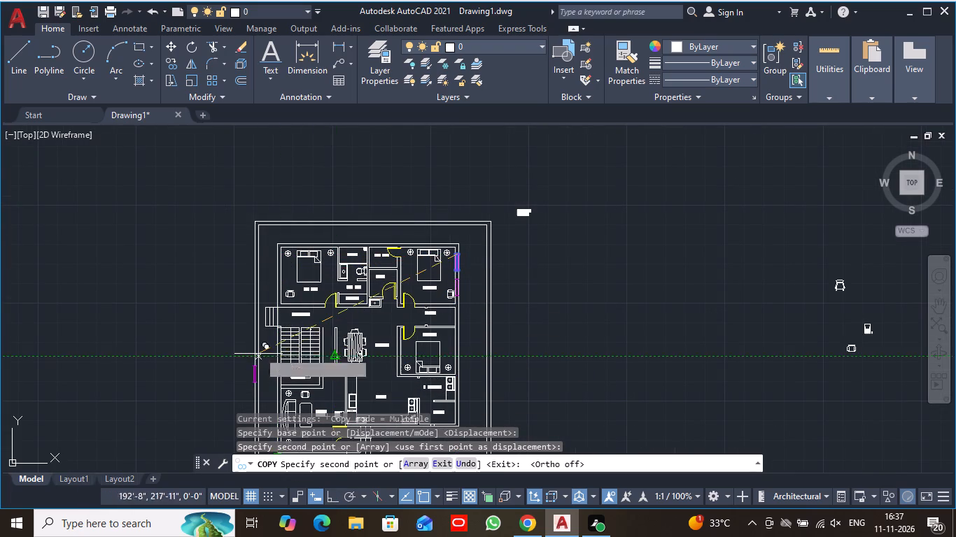
scroll(284, 277, up, 4)
middle_drag(266, 203, 284, 277)
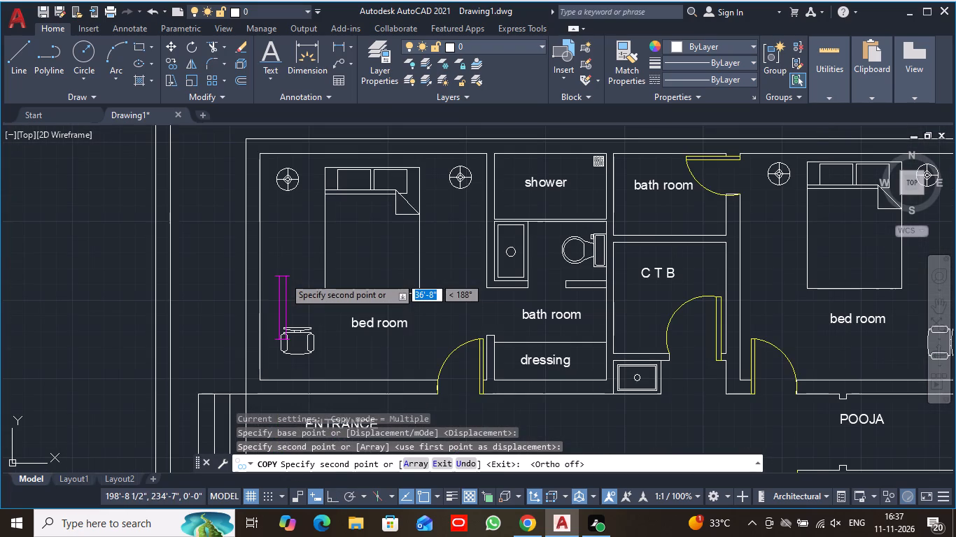
middle_drag(284, 277, 282, 291)
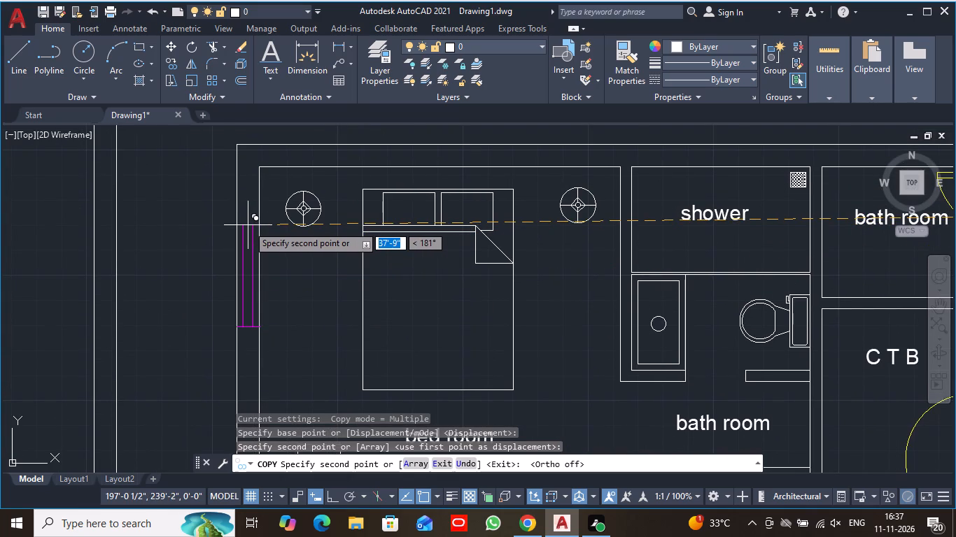
click(248, 225)
middle_drag(239, 340, 267, 169)
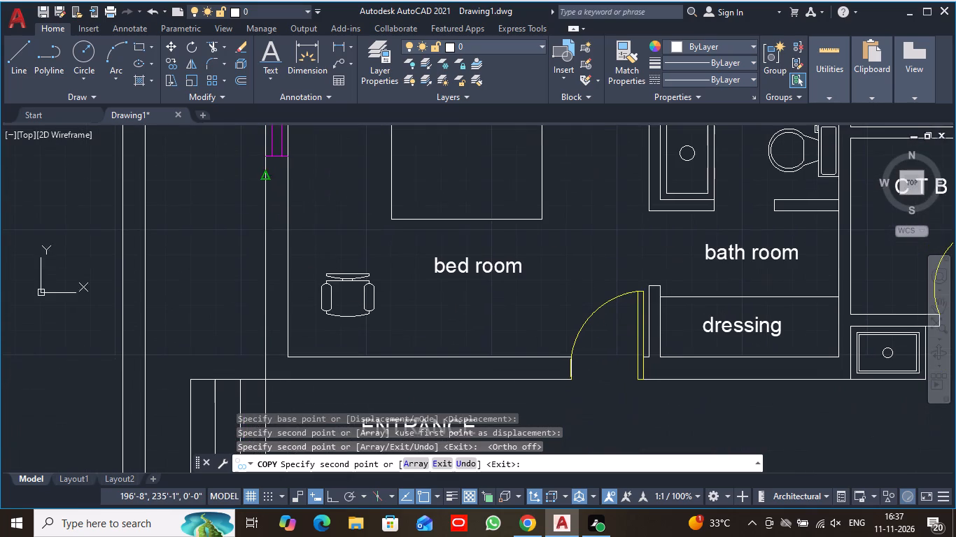
click(277, 211)
Place two more window copies in the living room's west wall, one above the other beside the sofa.
scroll(365, 291, down, 2)
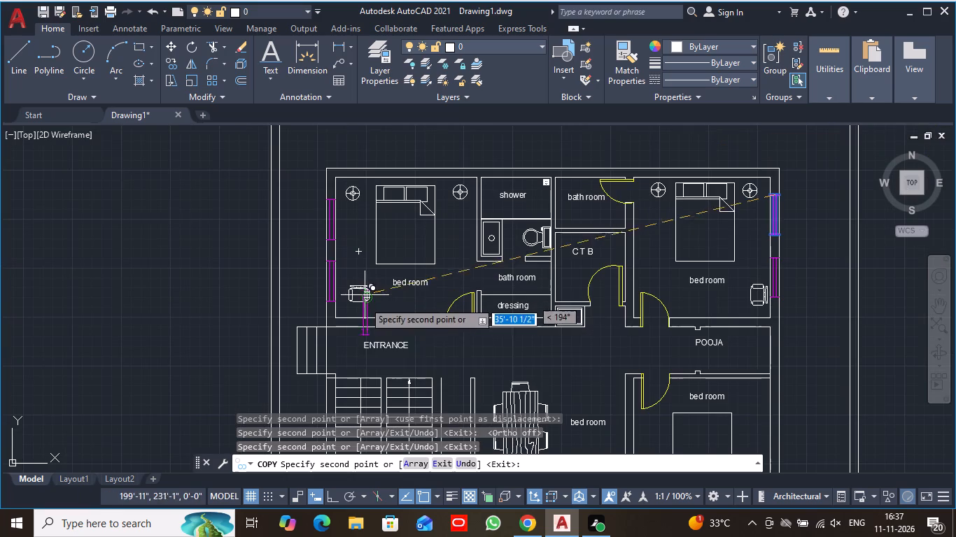
middle_drag(388, 355, 356, 136)
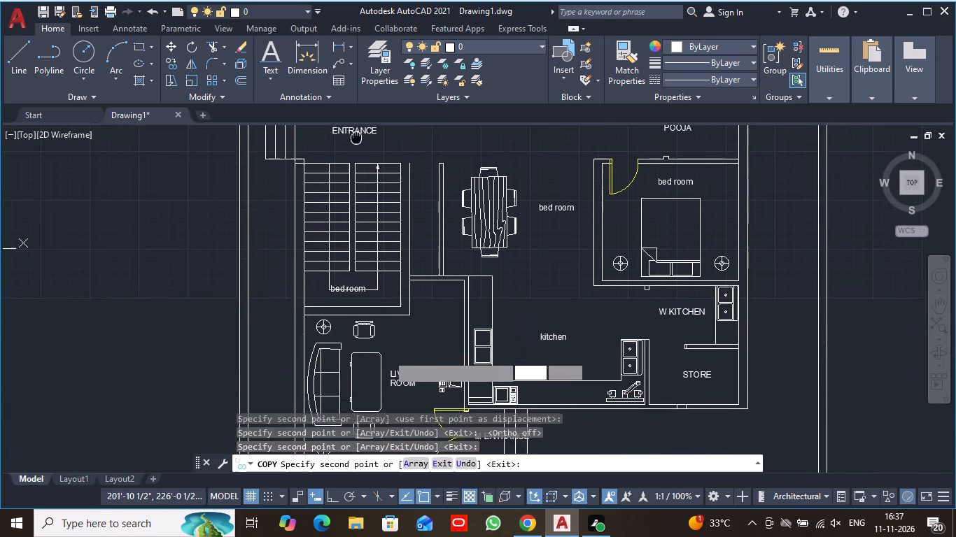
middle_drag(356, 136, 356, 115)
middle_drag(404, 338, 406, 200)
scroll(406, 200, up, 1)
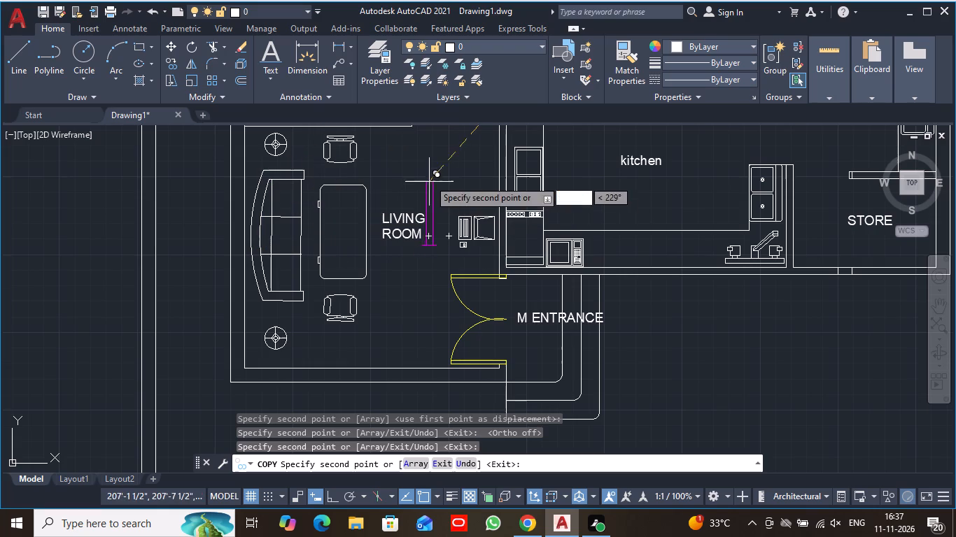
middle_drag(418, 175, 489, 243)
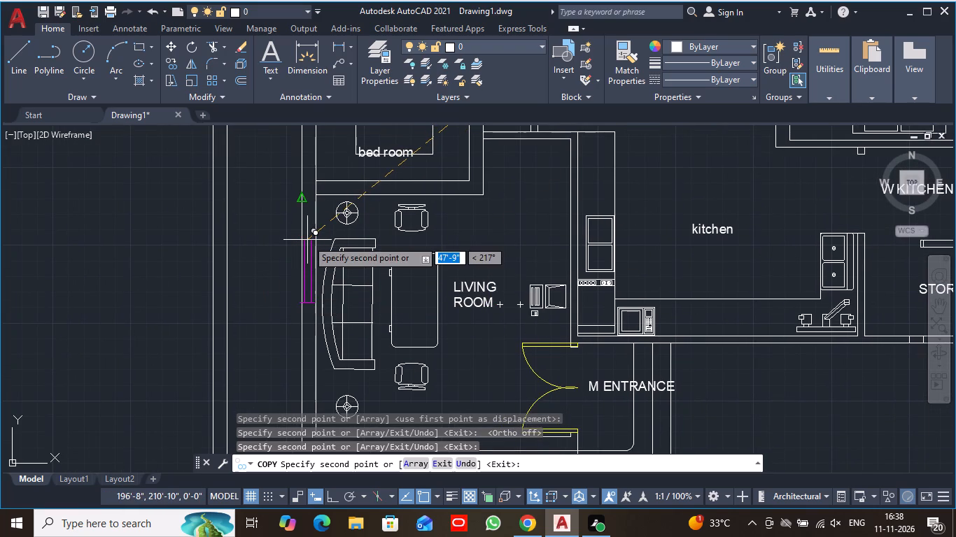
scroll(311, 239, up, 2)
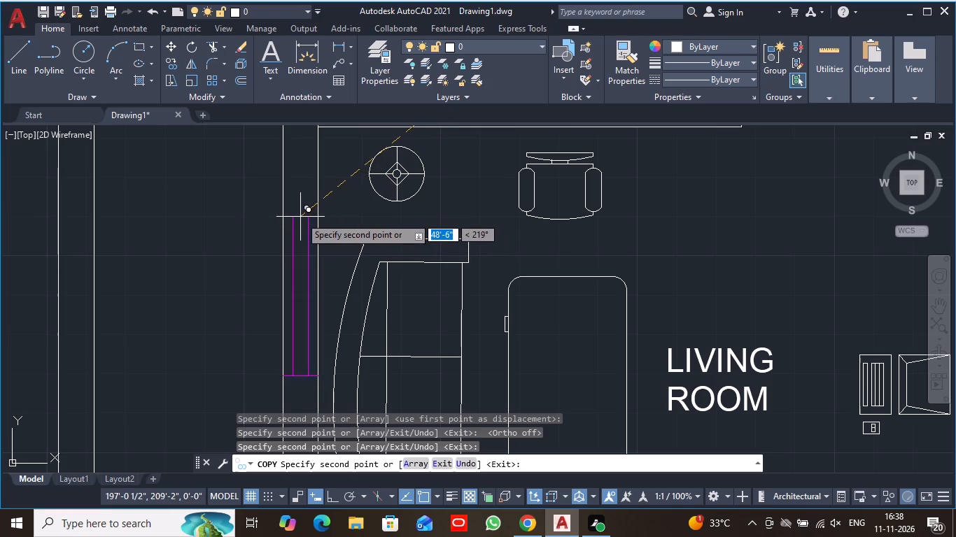
click(300, 217)
scroll(286, 339, down, 2)
middle_drag(288, 284, 313, 136)
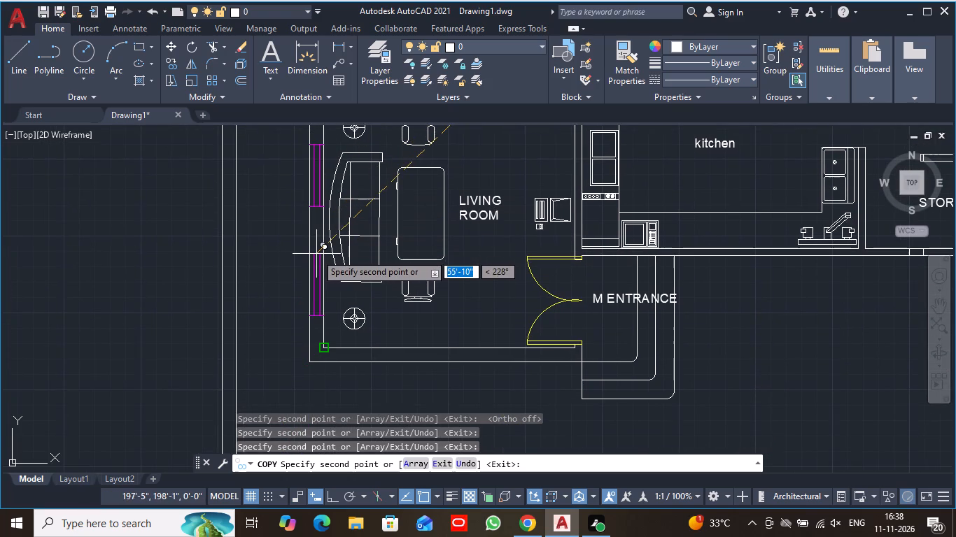
scroll(316, 254, up, 2)
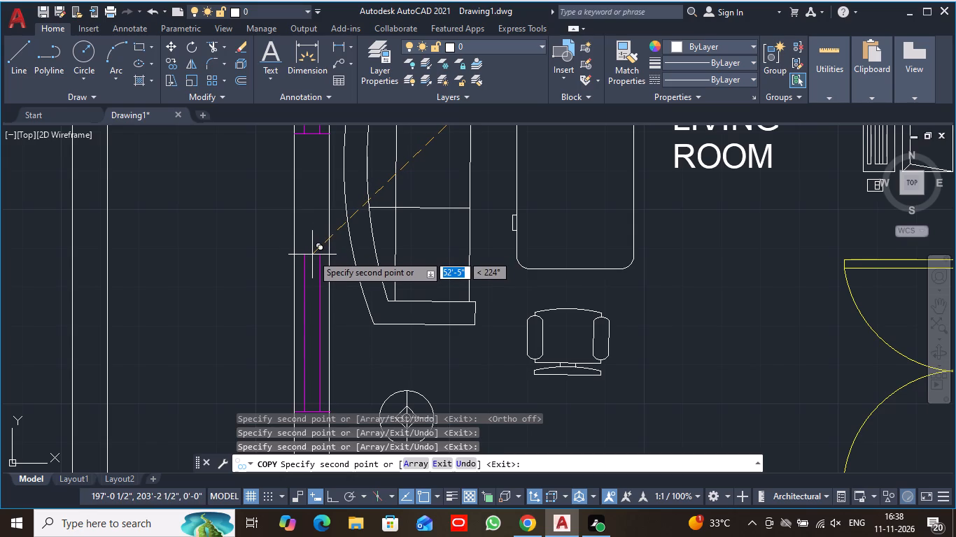
click(312, 255)
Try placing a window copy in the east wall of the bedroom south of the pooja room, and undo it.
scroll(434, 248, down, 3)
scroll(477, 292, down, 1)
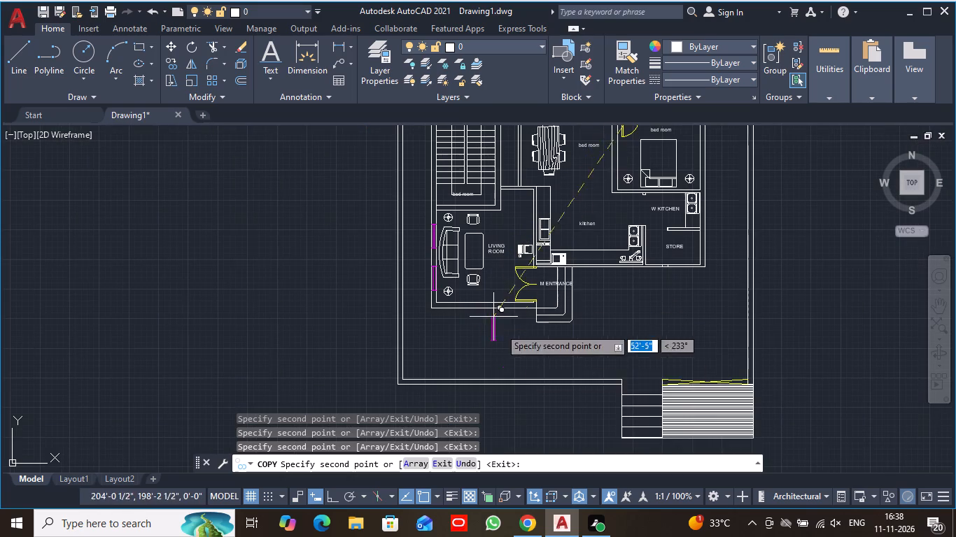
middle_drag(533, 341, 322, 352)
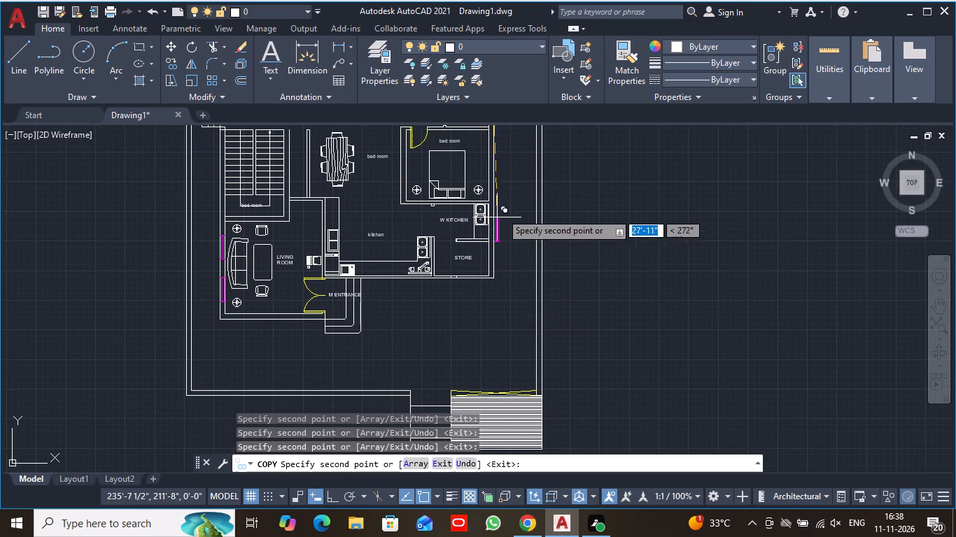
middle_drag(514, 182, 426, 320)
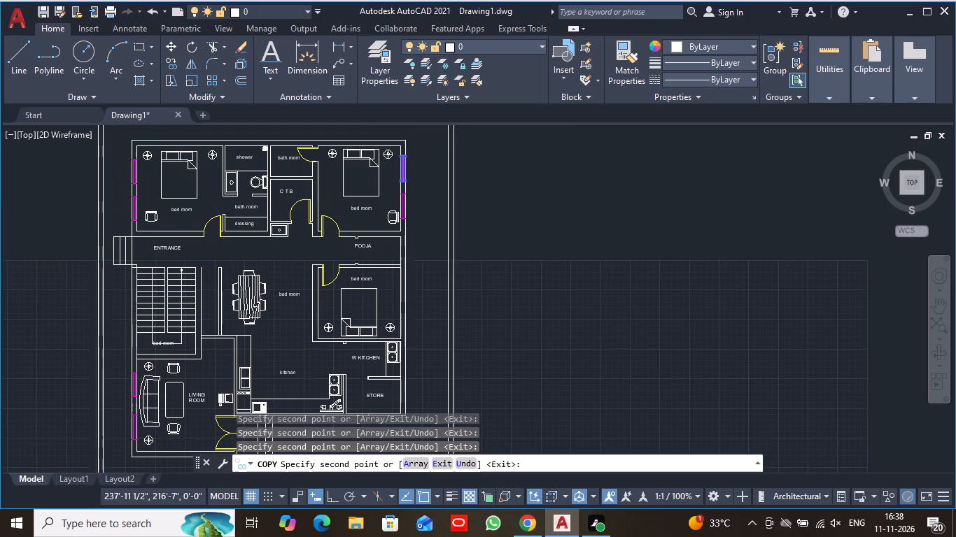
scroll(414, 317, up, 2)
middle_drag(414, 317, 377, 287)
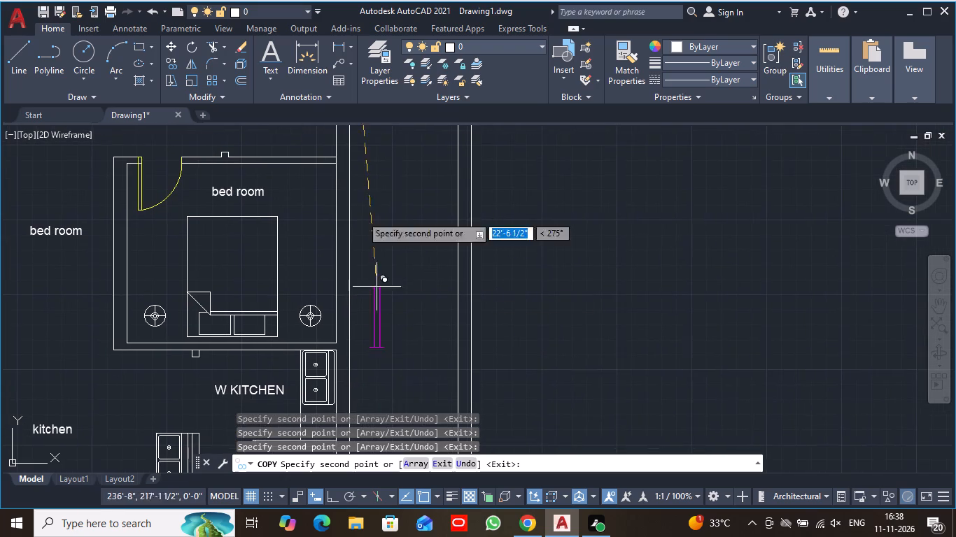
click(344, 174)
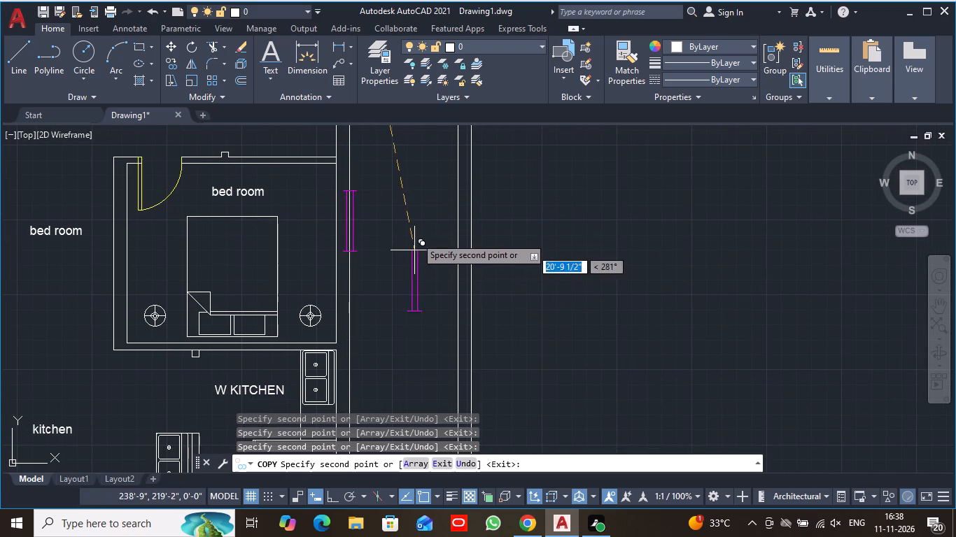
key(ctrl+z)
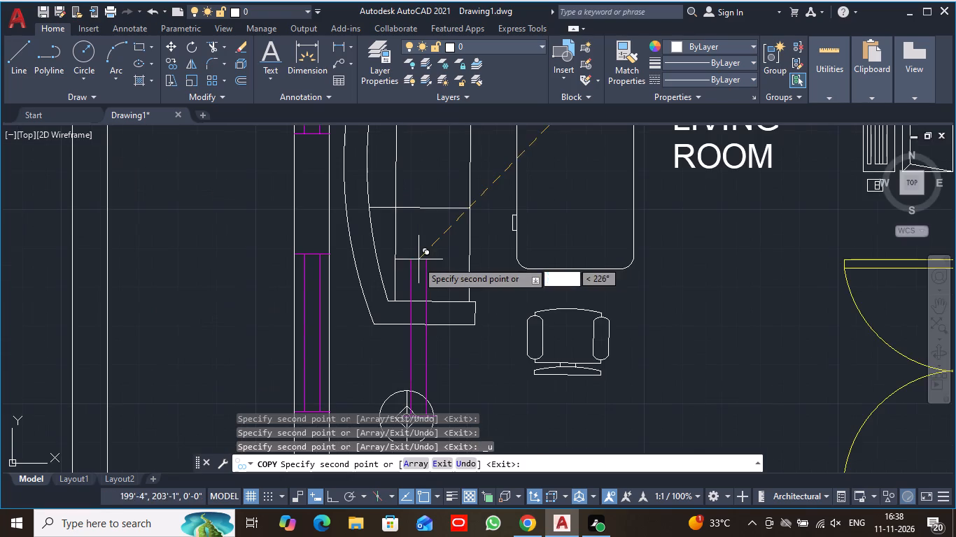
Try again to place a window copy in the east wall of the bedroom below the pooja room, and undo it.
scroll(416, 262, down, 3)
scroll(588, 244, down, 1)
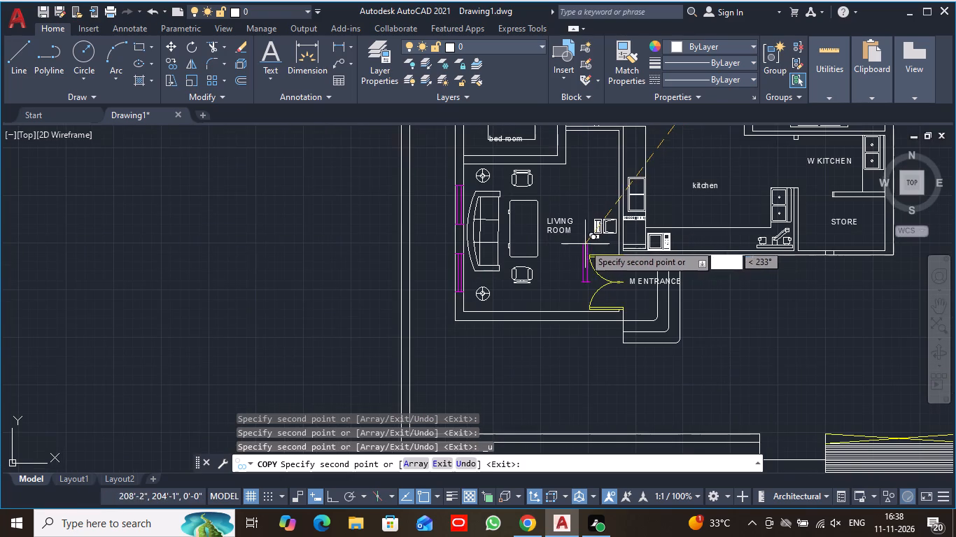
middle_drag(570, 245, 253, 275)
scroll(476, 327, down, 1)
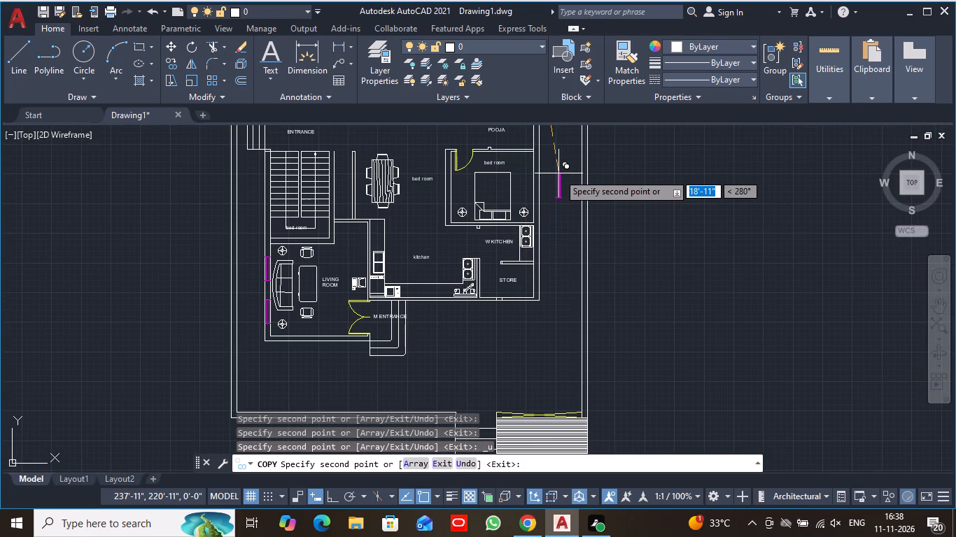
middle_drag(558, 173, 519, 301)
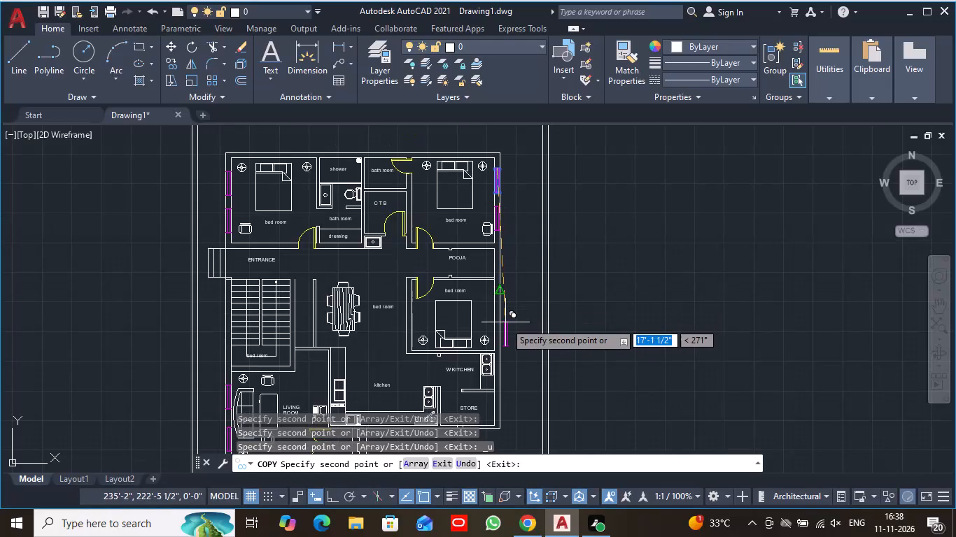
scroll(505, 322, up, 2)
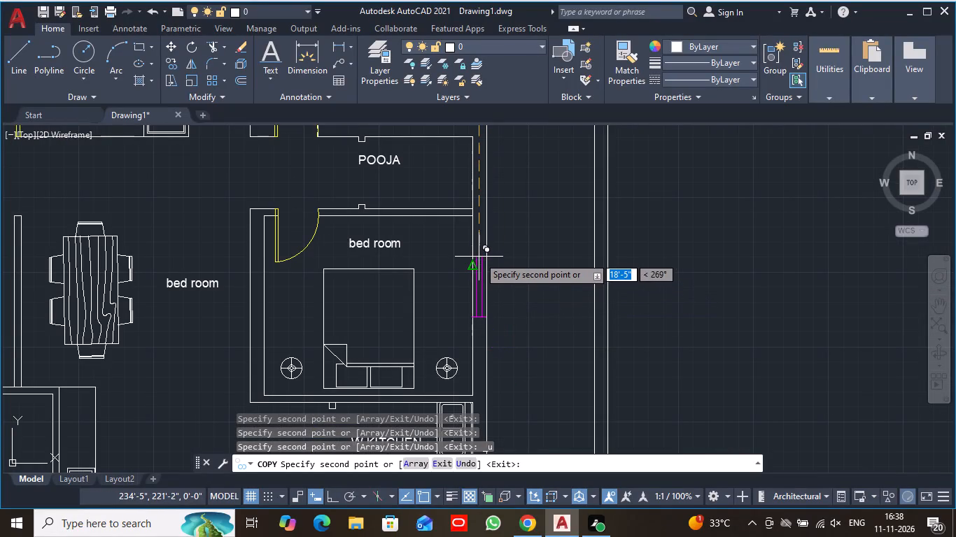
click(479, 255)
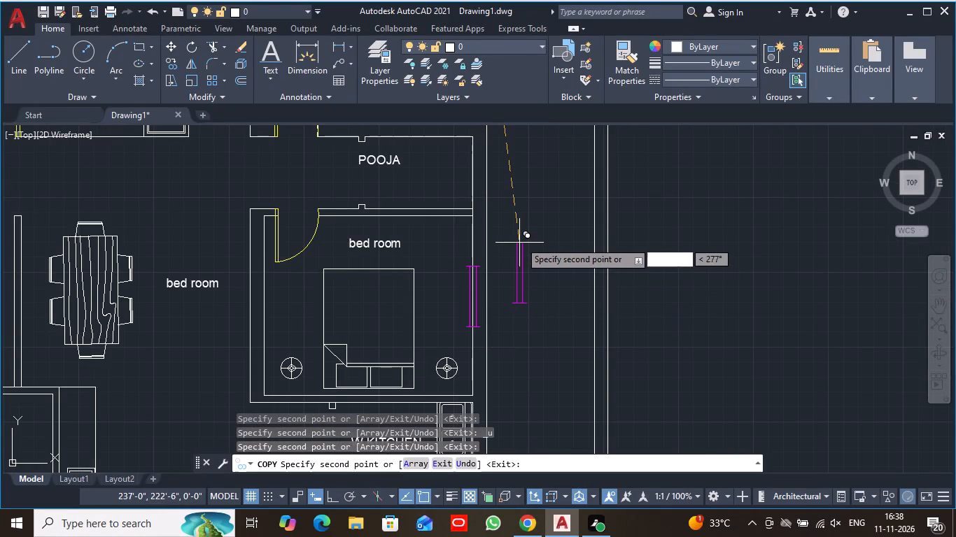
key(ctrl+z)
Place a window copy in the east wall of the bedroom south of the pooja room, beside the bed.
scroll(514, 255, down, 3)
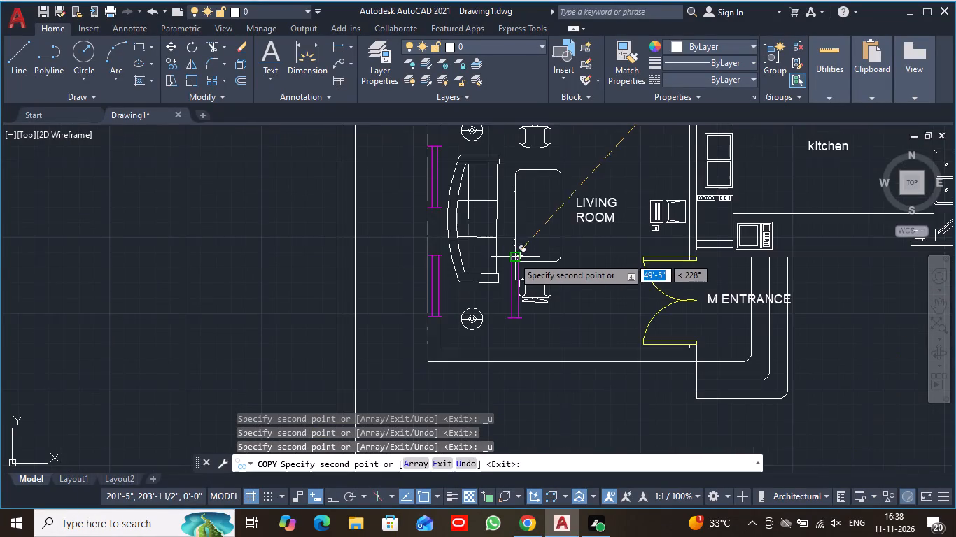
scroll(513, 257, down, 1)
middle_drag(661, 220, 373, 261)
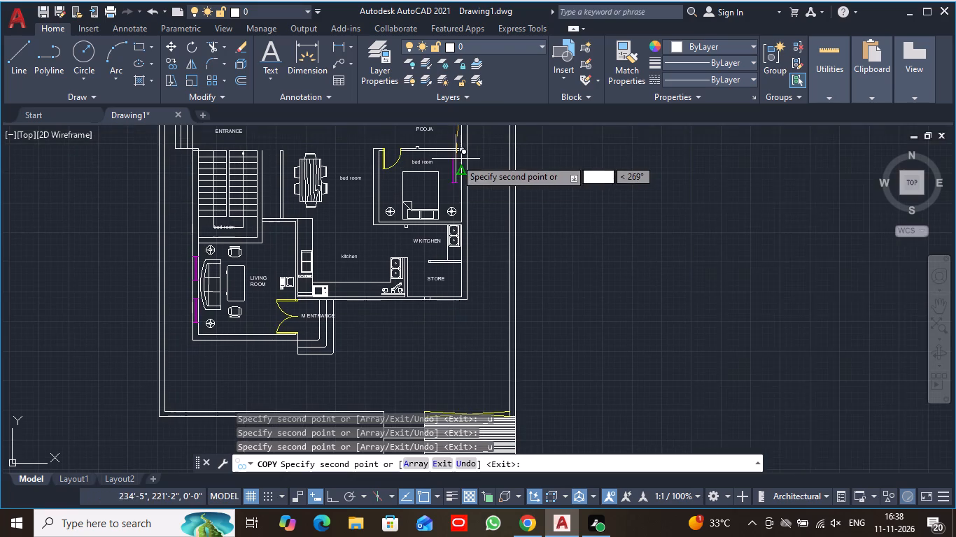
scroll(456, 159, up, 3)
middle_drag(513, 195, 463, 259)
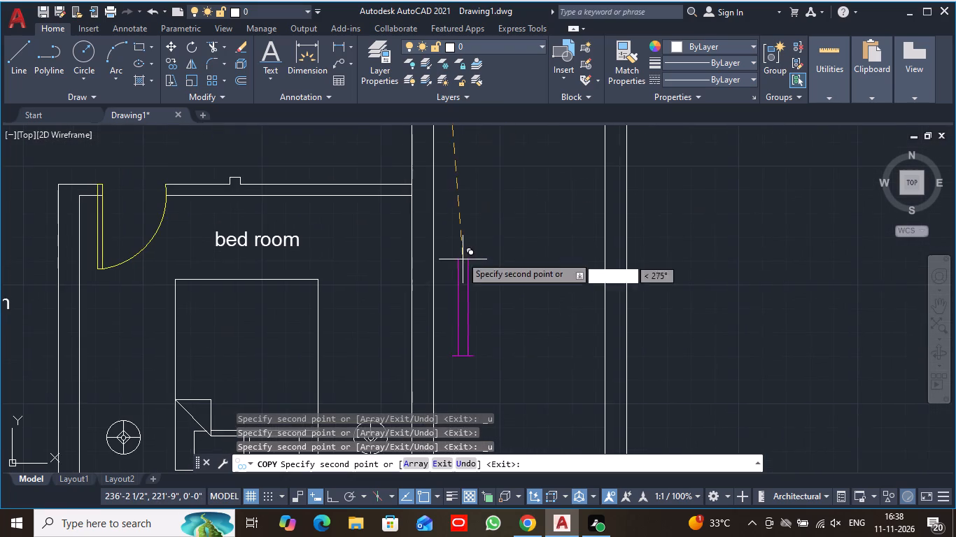
middle_drag(465, 311, 472, 247)
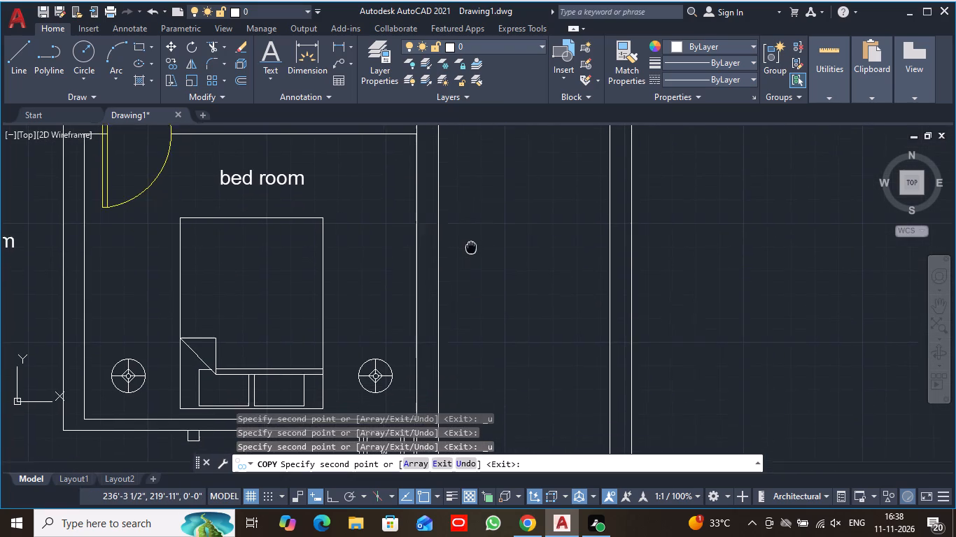
middle_drag(472, 247, 475, 232)
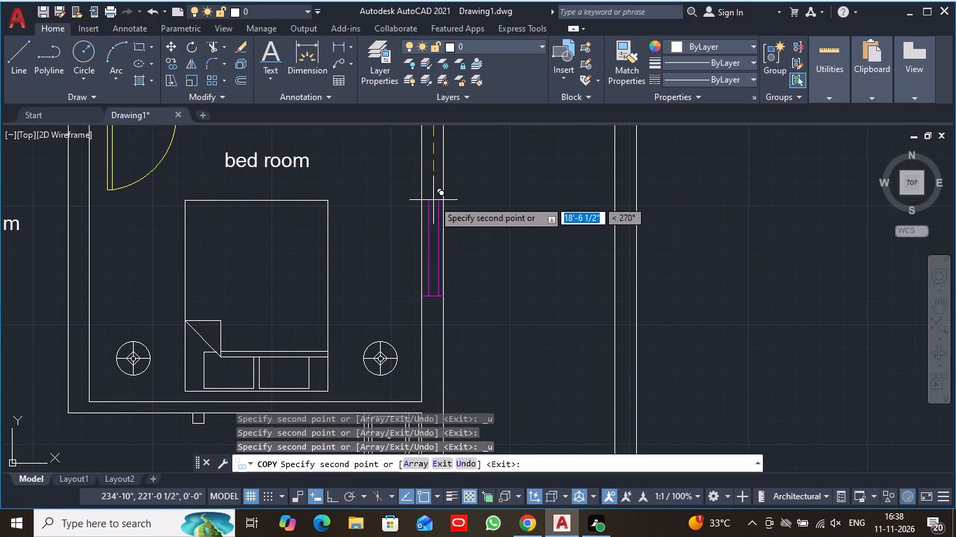
click(433, 200)
Place another window copy in the store's east wall.
scroll(488, 222, down, 3)
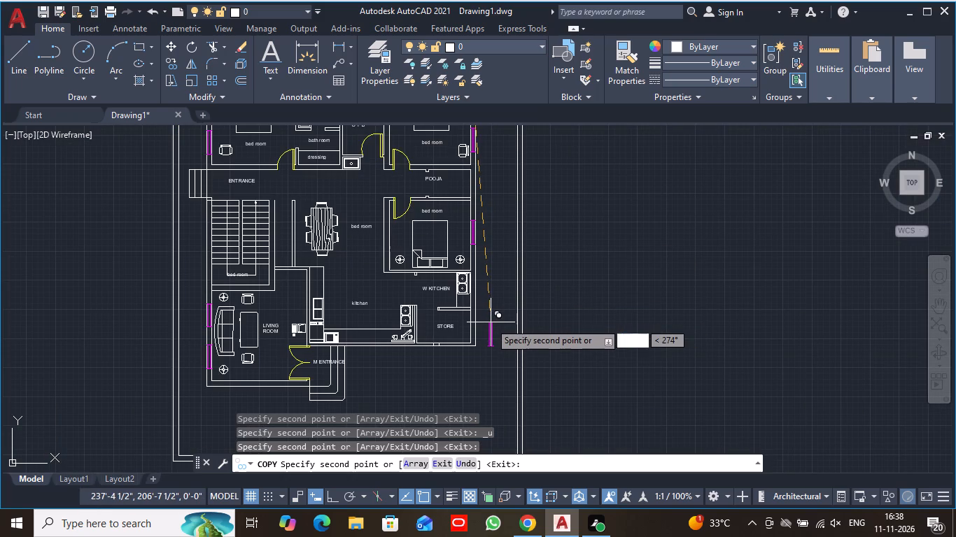
middle_drag(490, 322, 407, 255)
scroll(401, 255, up, 3)
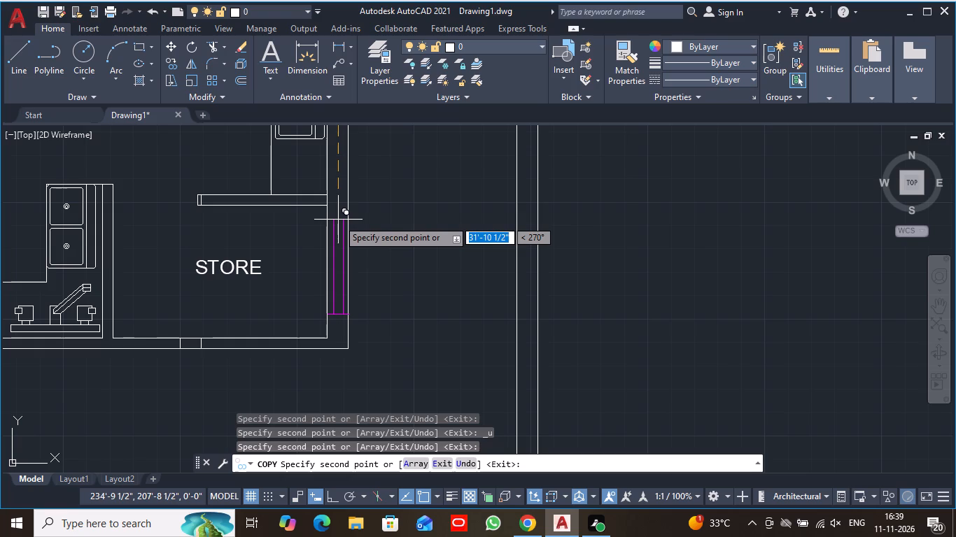
click(338, 220)
Place a spare window copy in the empty area east of the boundary wall and end the Copy command.
scroll(429, 209, down, 2)
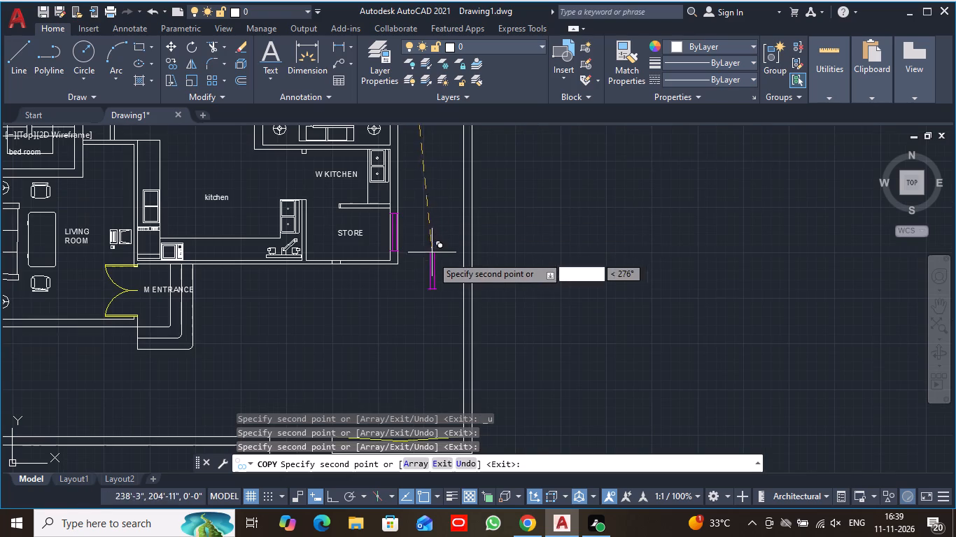
middle_drag(248, 299, 600, 359)
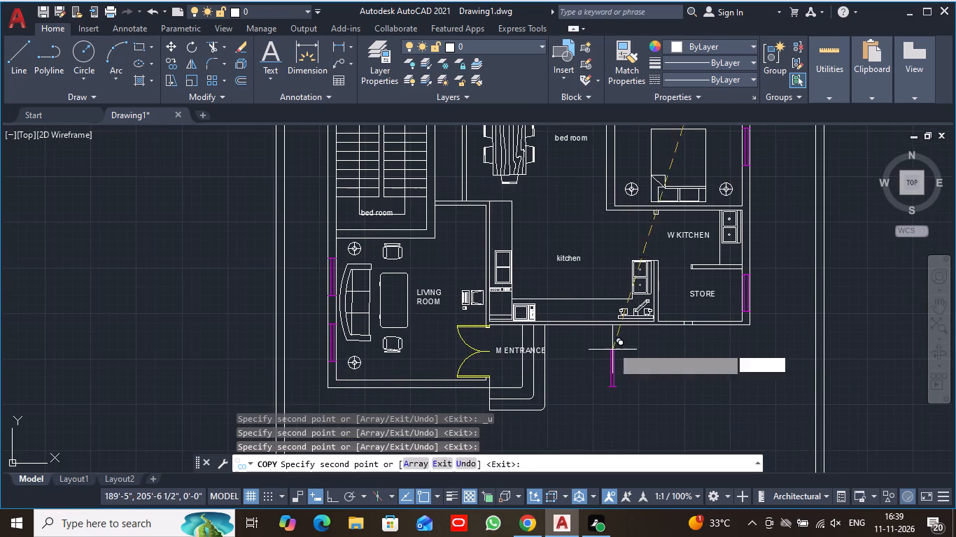
middle_drag(448, 176, 473, 287)
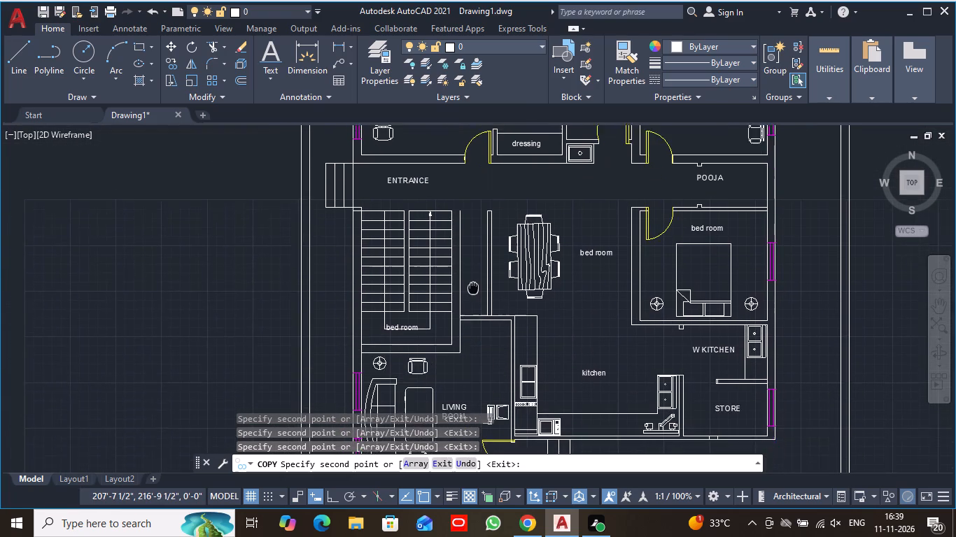
middle_drag(473, 287, 477, 426)
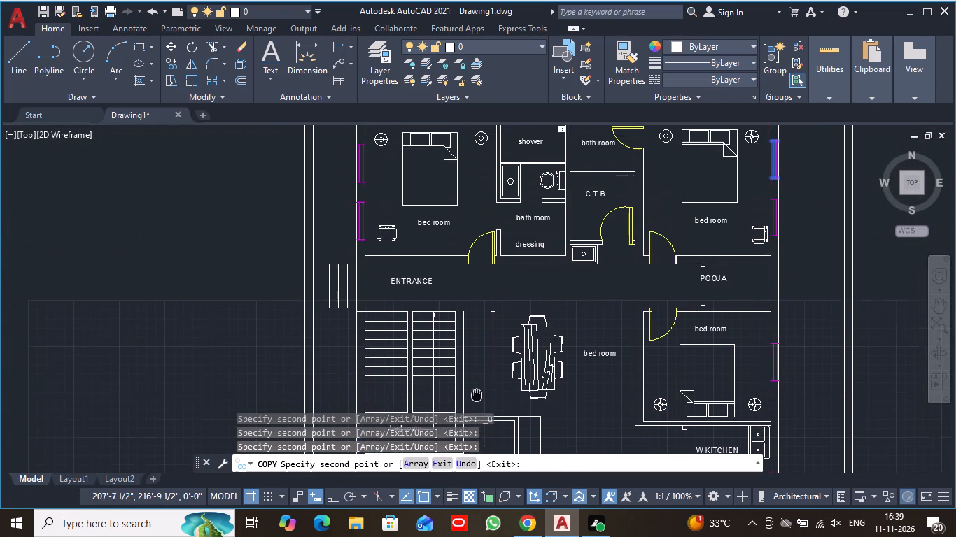
middle_drag(477, 426, 473, 438)
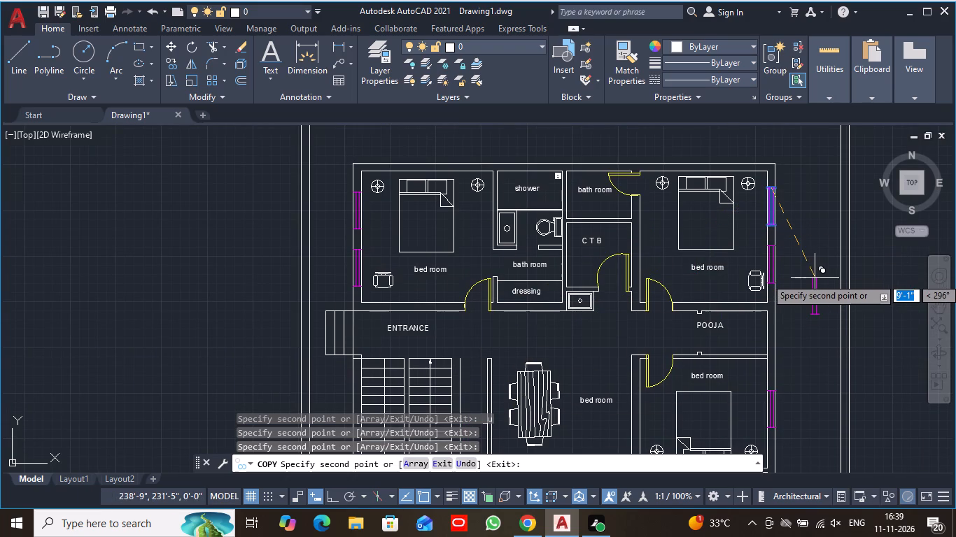
middle_drag(815, 278, 444, 206)
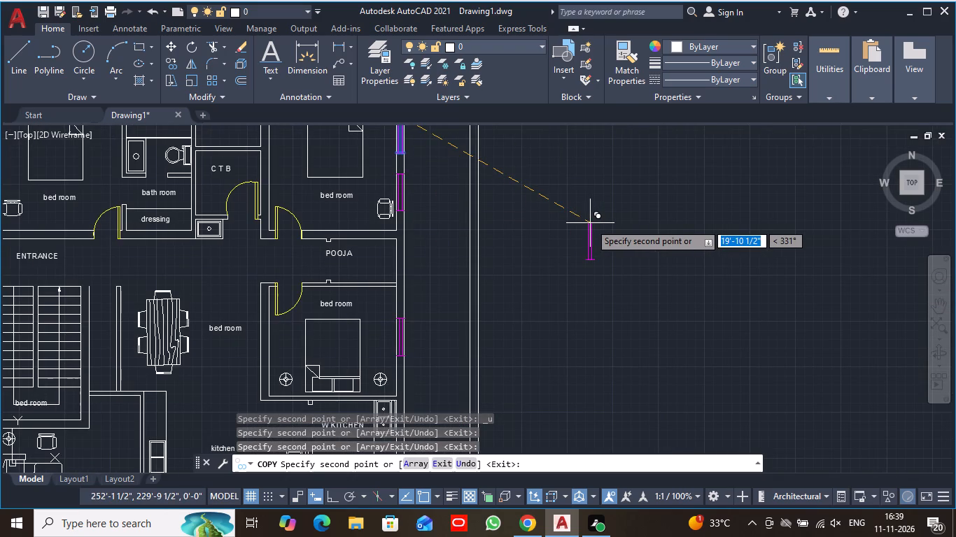
scroll(590, 223, down, 1)
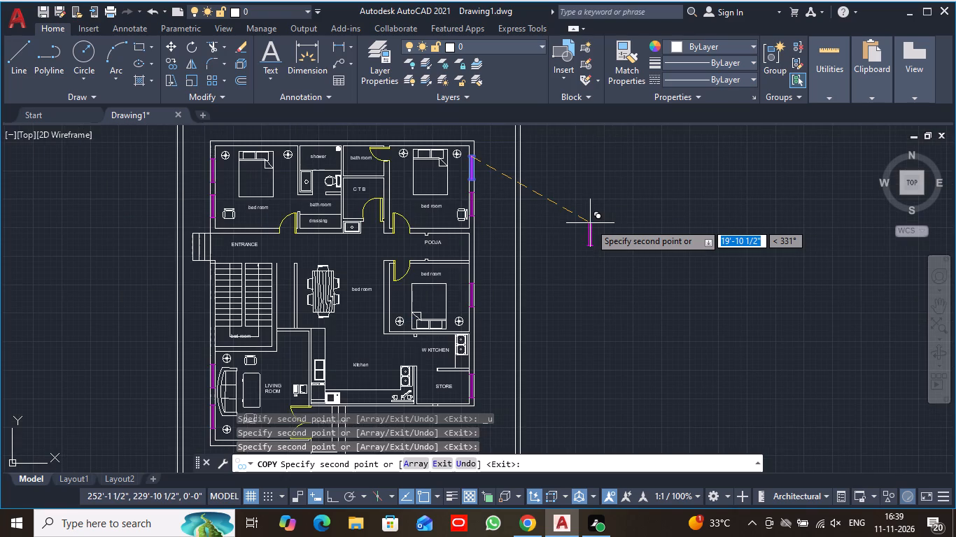
click(590, 223)
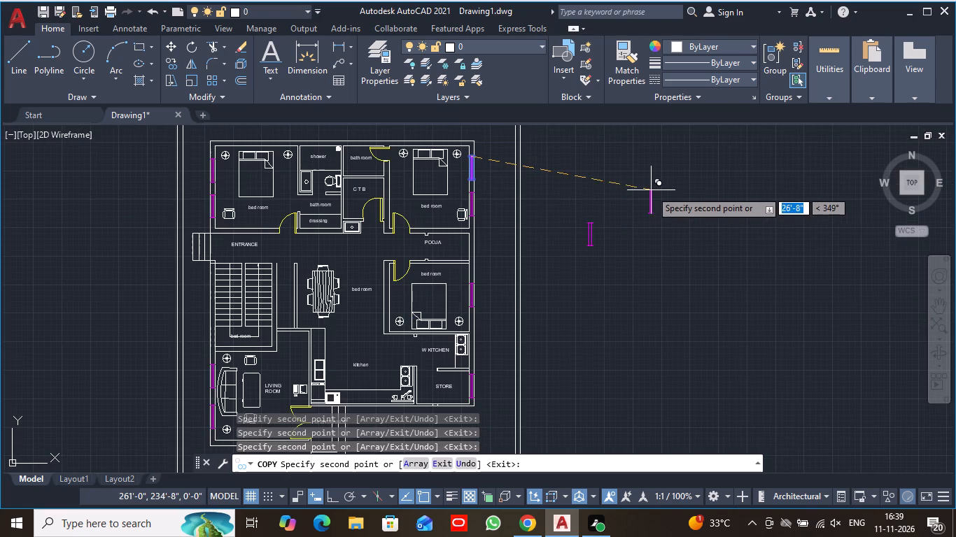
key(Escape)
With Ortho on, rotate the spare window copy 270° about the midpoint of its upper end so it lies horizontally.
scroll(612, 231, up, 2)
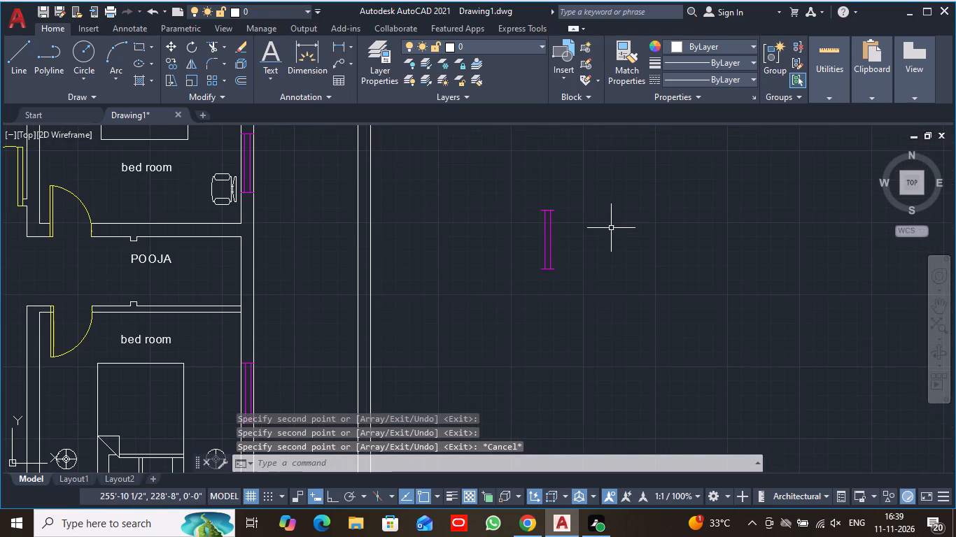
middle_drag(609, 224, 528, 238)
click(195, 43)
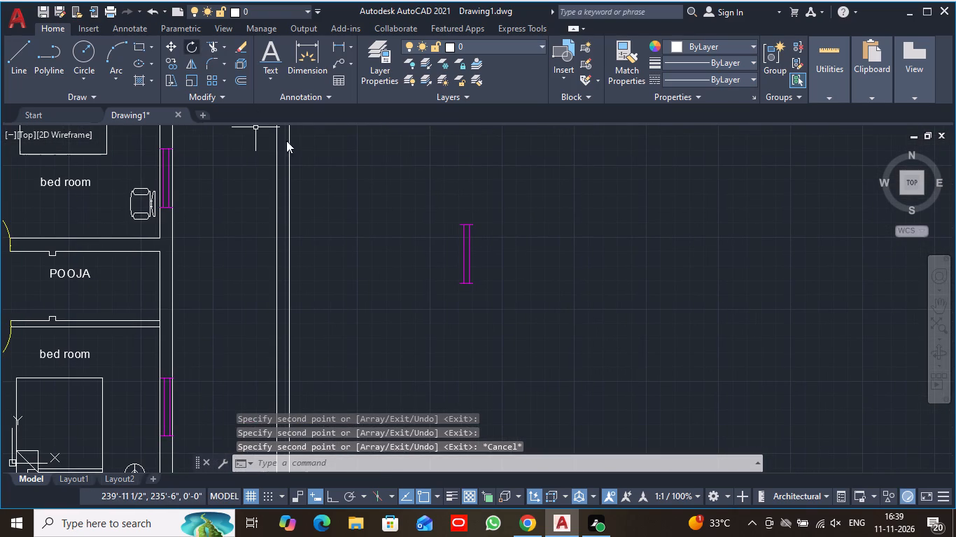
click(441, 212)
click(491, 306)
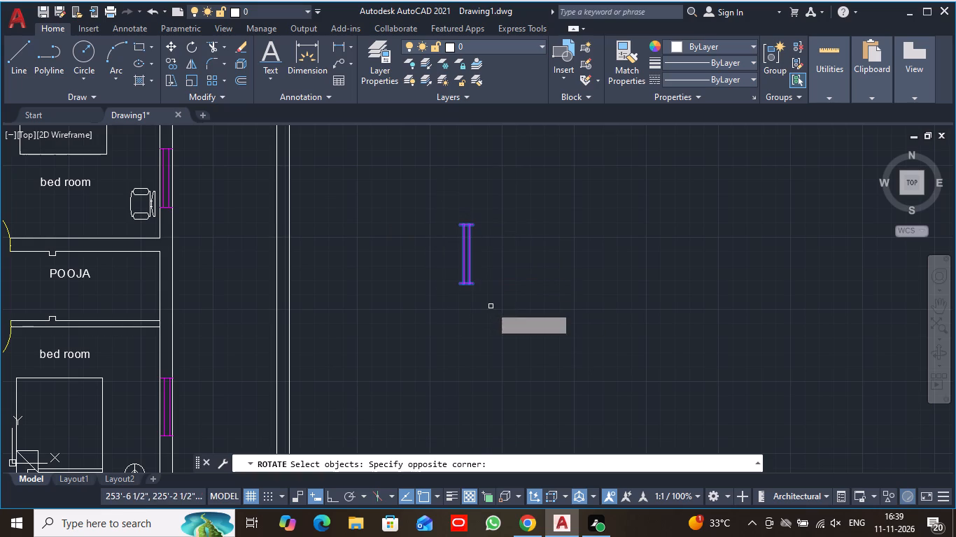
key(Return)
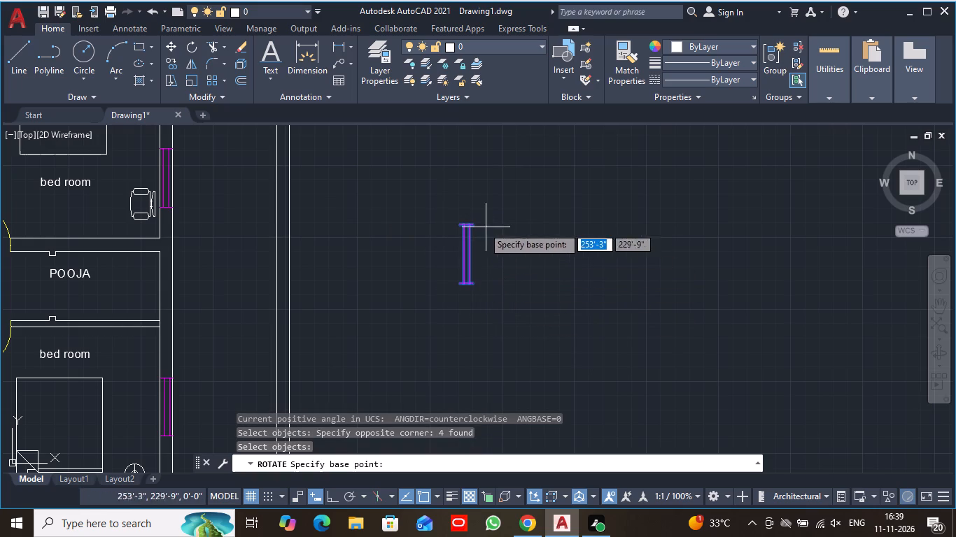
click(465, 224)
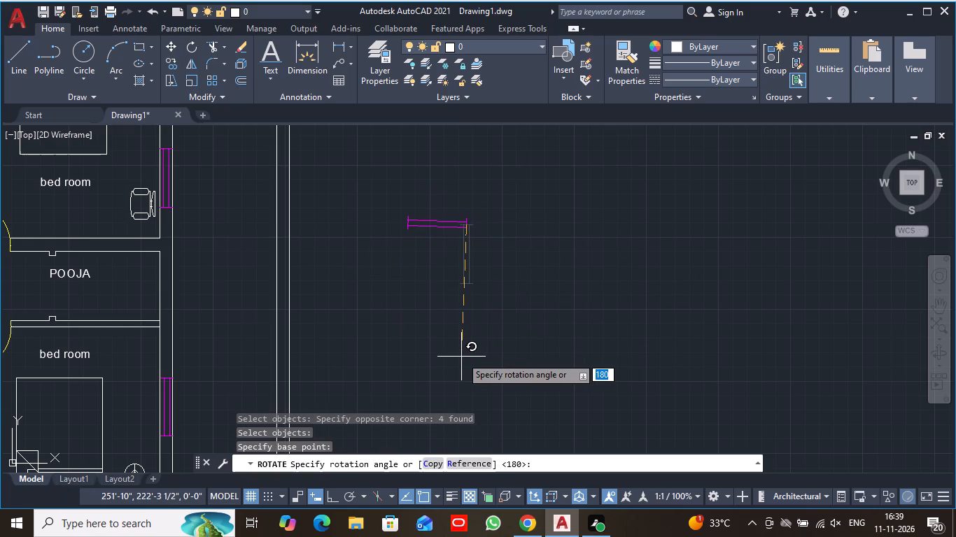
click(327, 500)
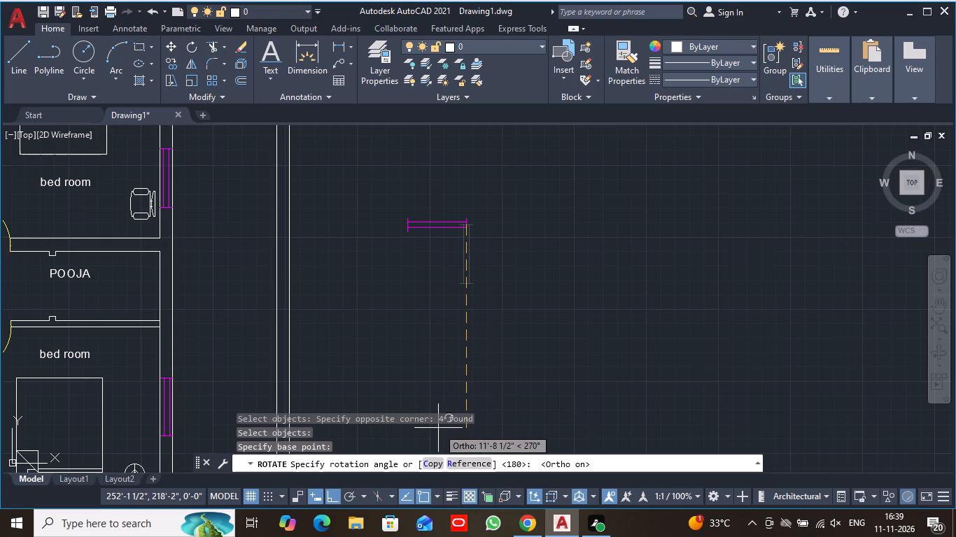
click(438, 428)
scroll(576, 303, down, 2)
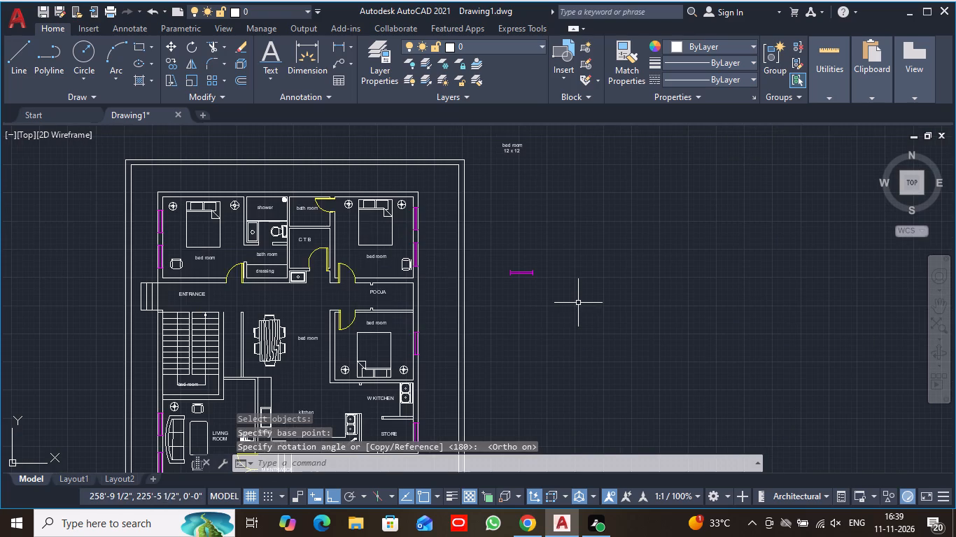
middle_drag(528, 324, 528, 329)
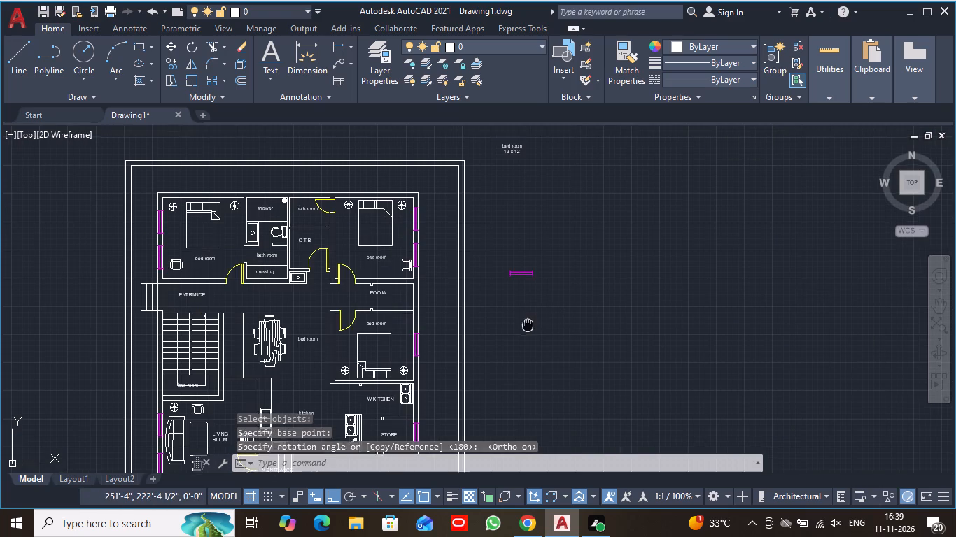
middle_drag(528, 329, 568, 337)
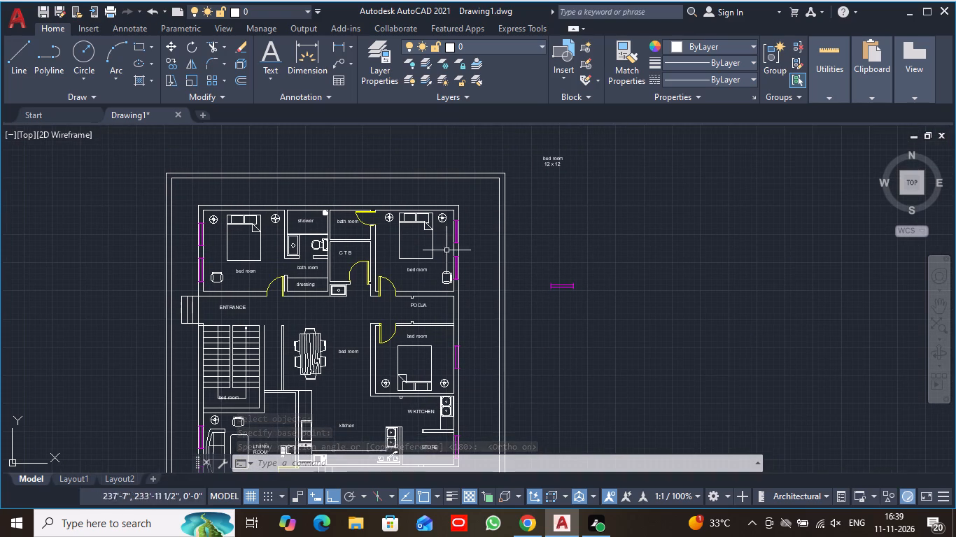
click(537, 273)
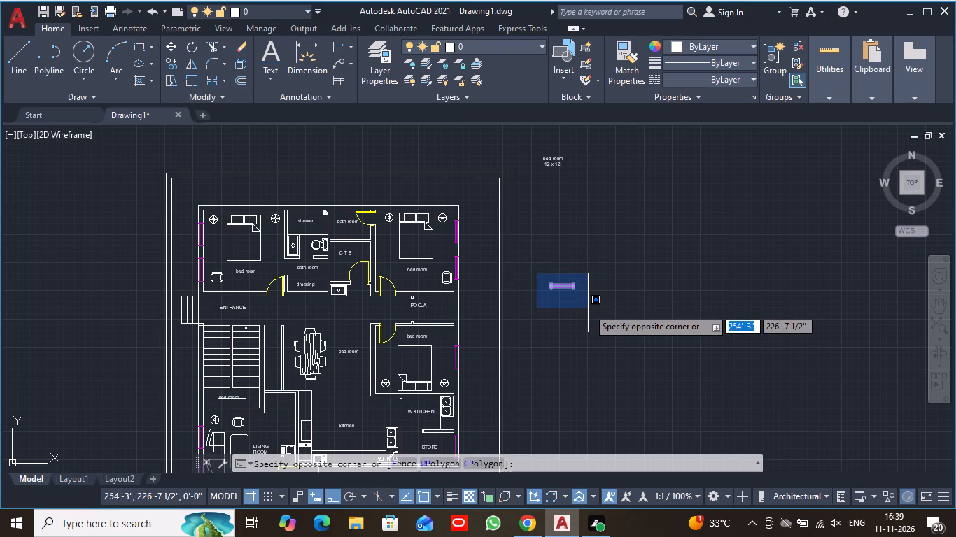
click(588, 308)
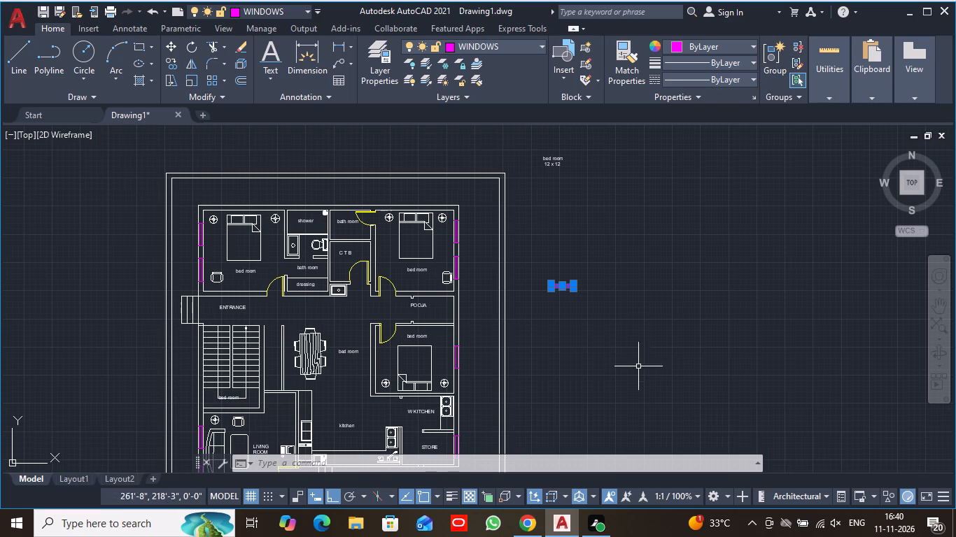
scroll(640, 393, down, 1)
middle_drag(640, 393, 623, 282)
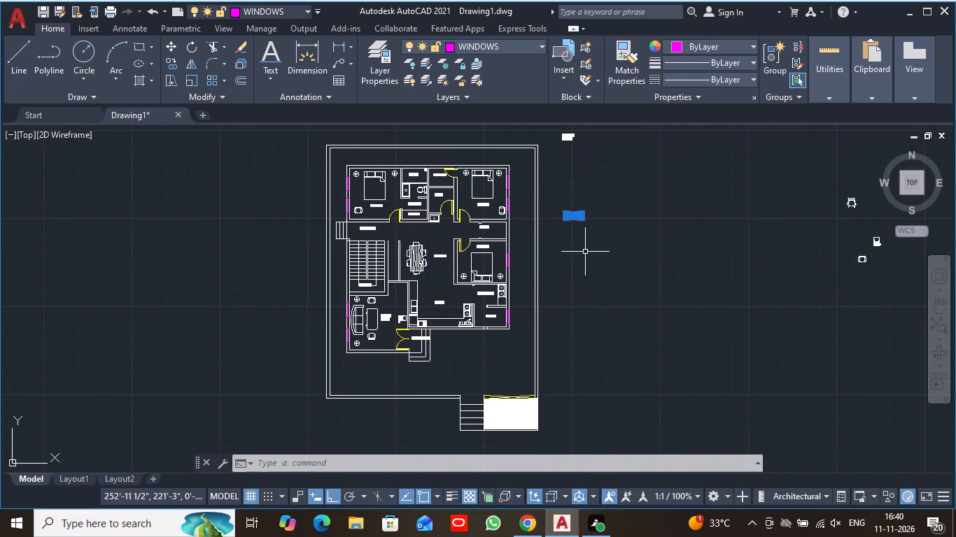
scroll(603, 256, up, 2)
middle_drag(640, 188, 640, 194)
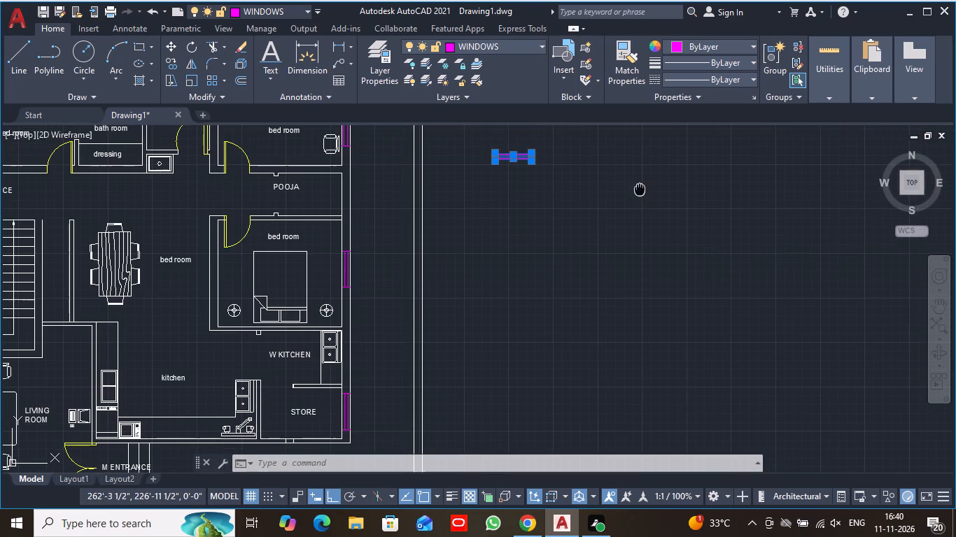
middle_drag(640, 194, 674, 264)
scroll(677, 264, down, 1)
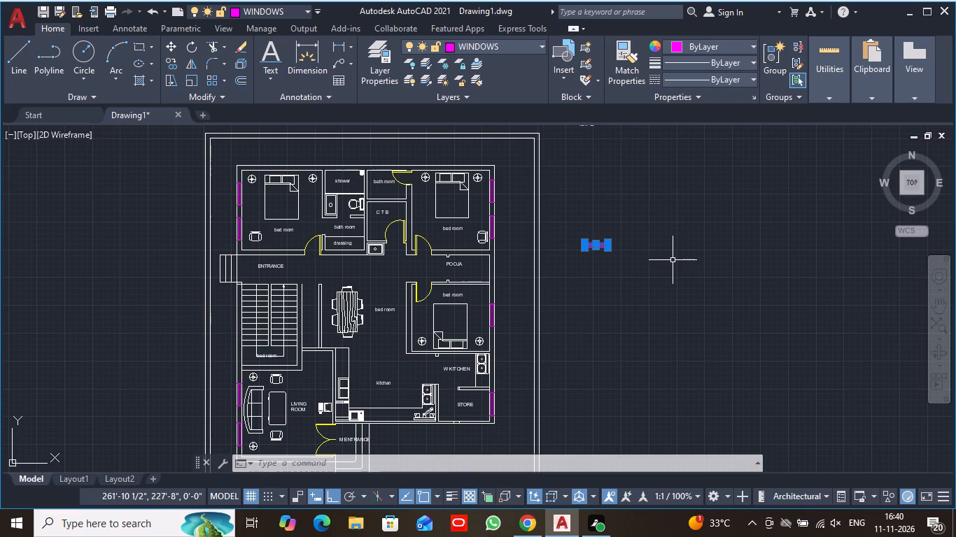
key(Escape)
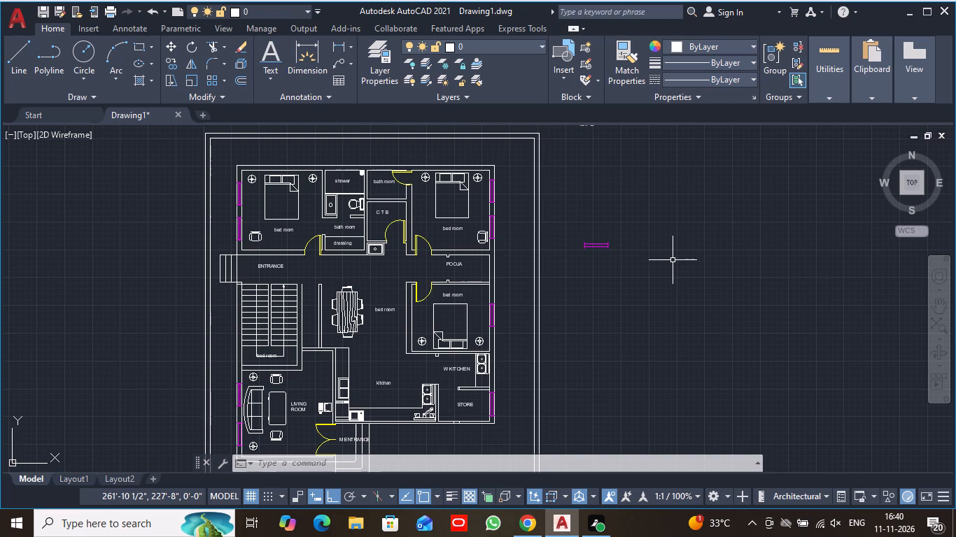
With Ortho off, copy the horizontal window by its west end's midpoint into the northwest bedroom's north wall, behind the bed.
click(575, 231)
click(631, 271)
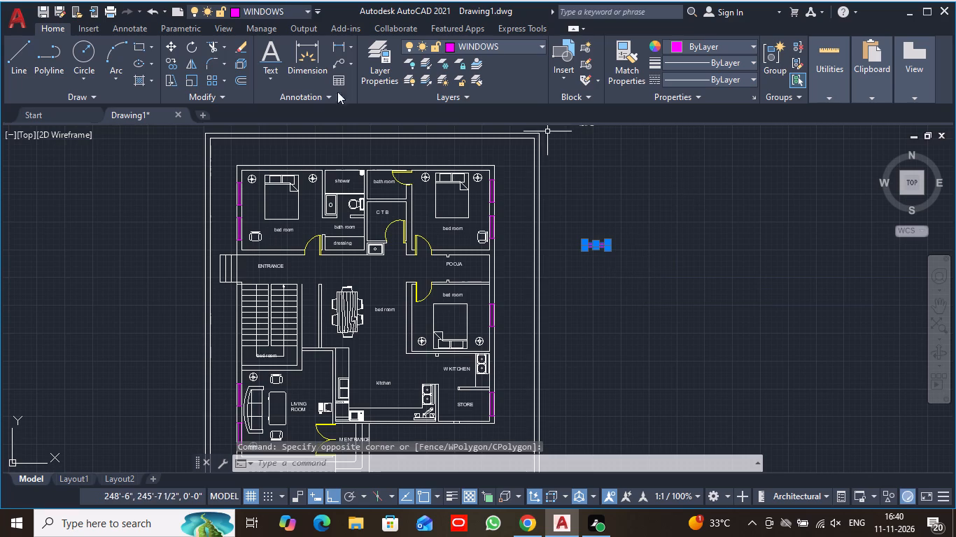
click(174, 64)
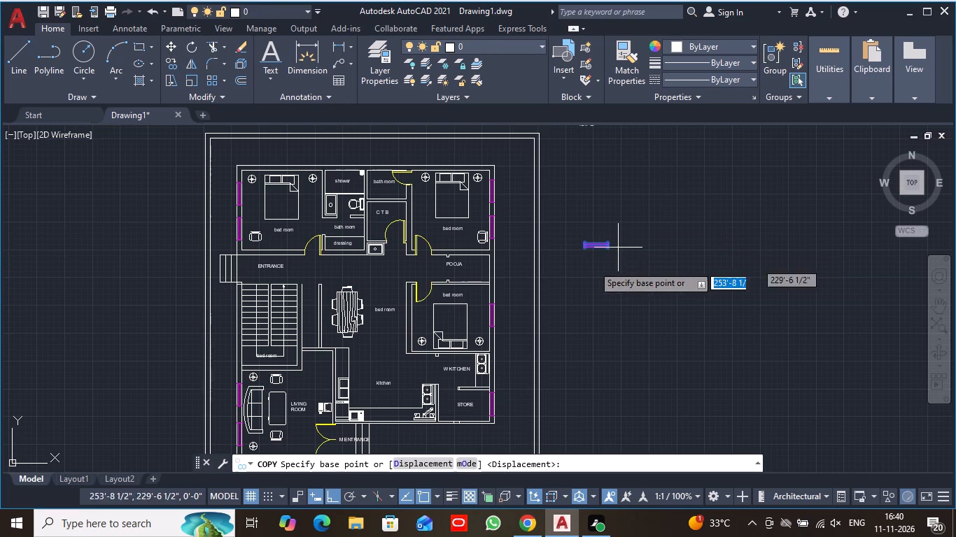
scroll(591, 266, up, 5)
middle_drag(575, 191, 552, 304)
scroll(542, 308, up, 1)
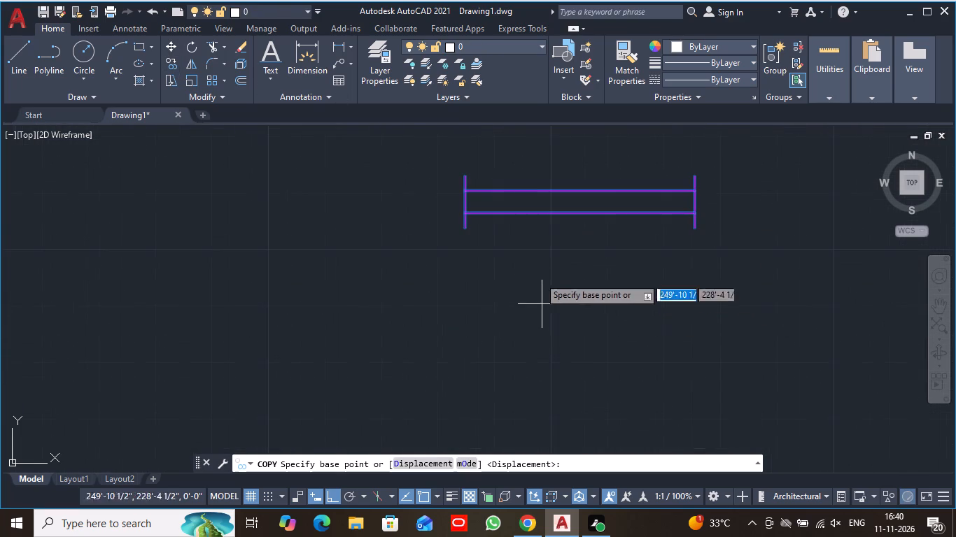
middle_drag(539, 277, 537, 343)
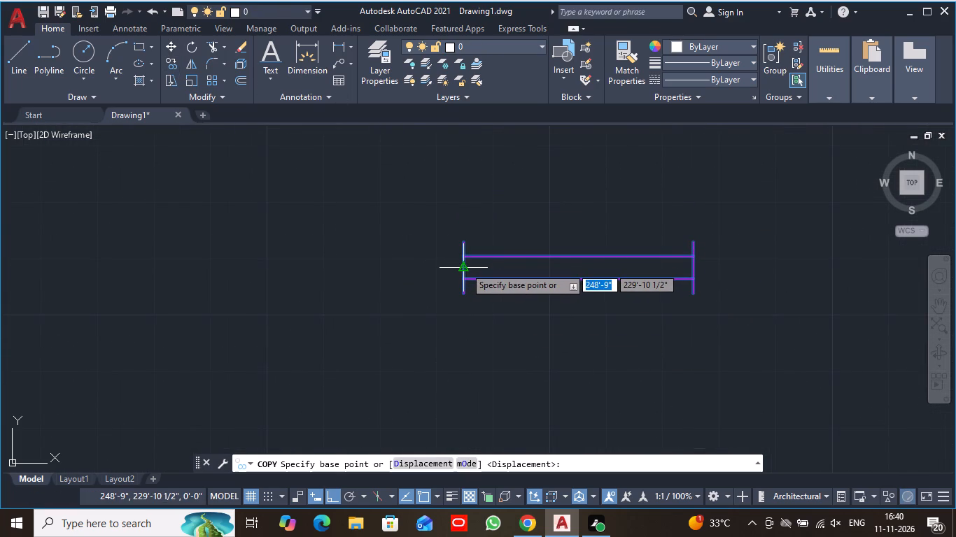
click(465, 267)
scroll(426, 178, down, 2)
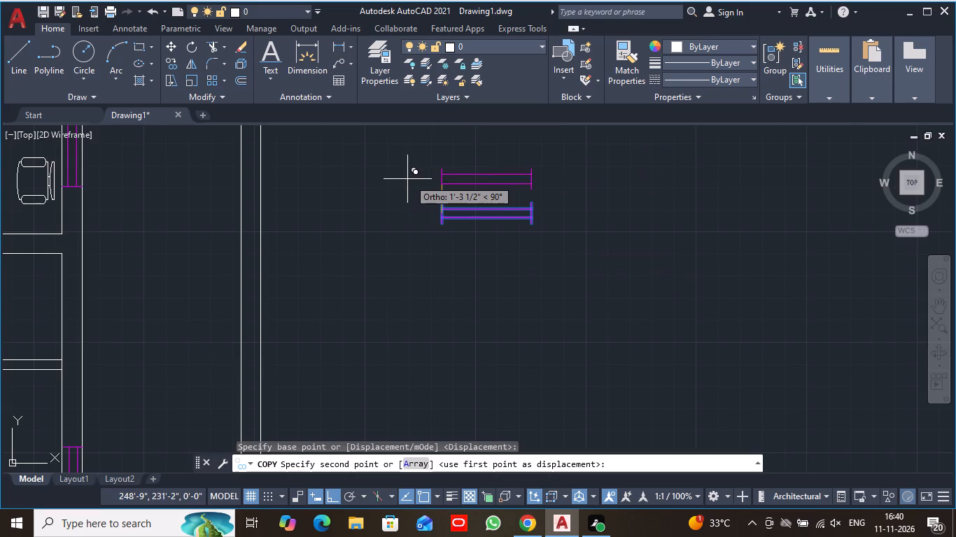
middle_drag(407, 179, 747, 323)
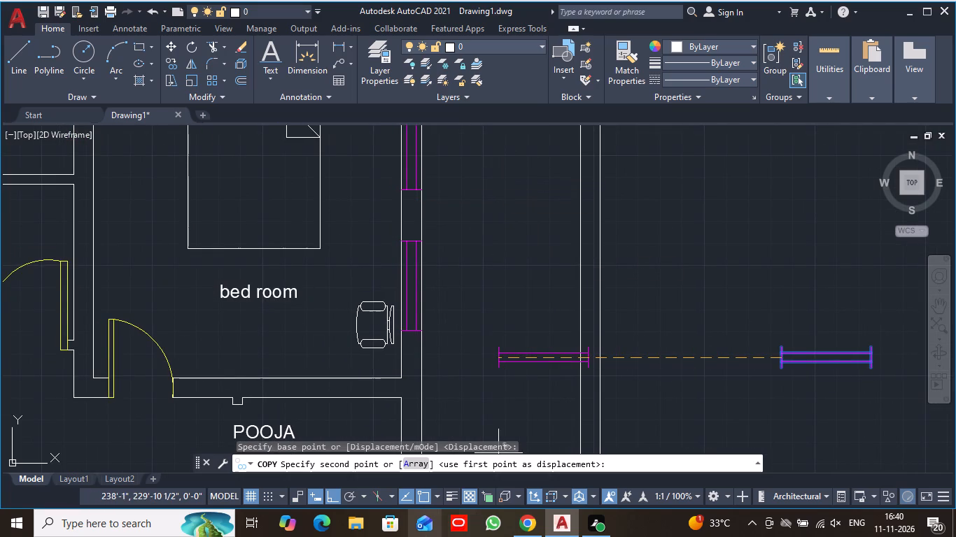
click(329, 495)
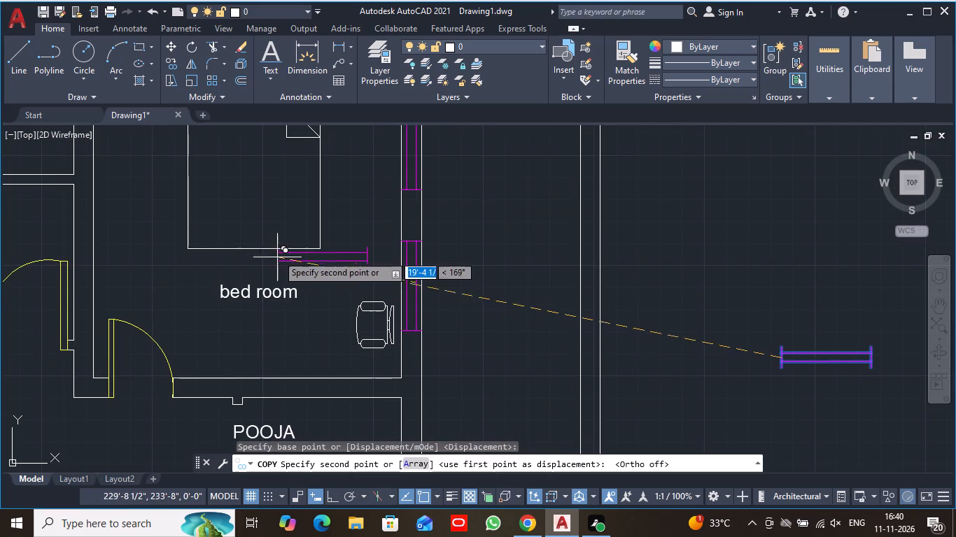
middle_drag(277, 255, 847, 515)
middle_drag(494, 393, 859, 280)
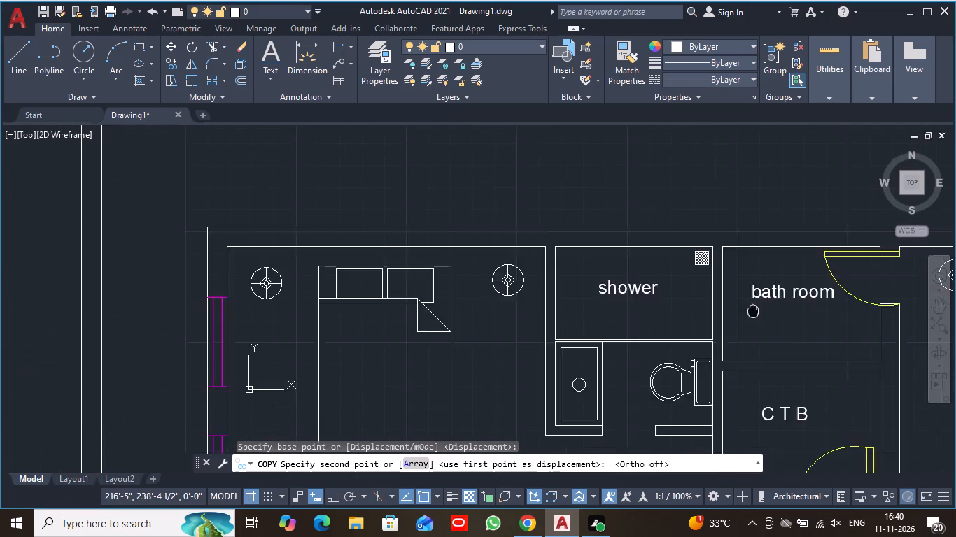
middle_drag(859, 280, 864, 280)
scroll(474, 196, up, 2)
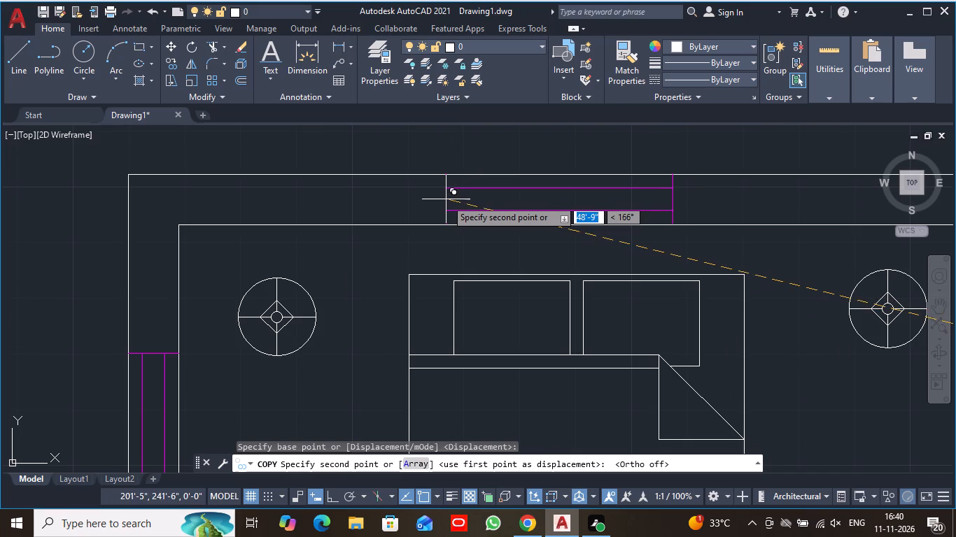
click(446, 199)
Place another horizontal window copy in the north wall of the northeast bedroom, behind the bed.
scroll(609, 256, down, 2)
scroll(652, 306, down, 1)
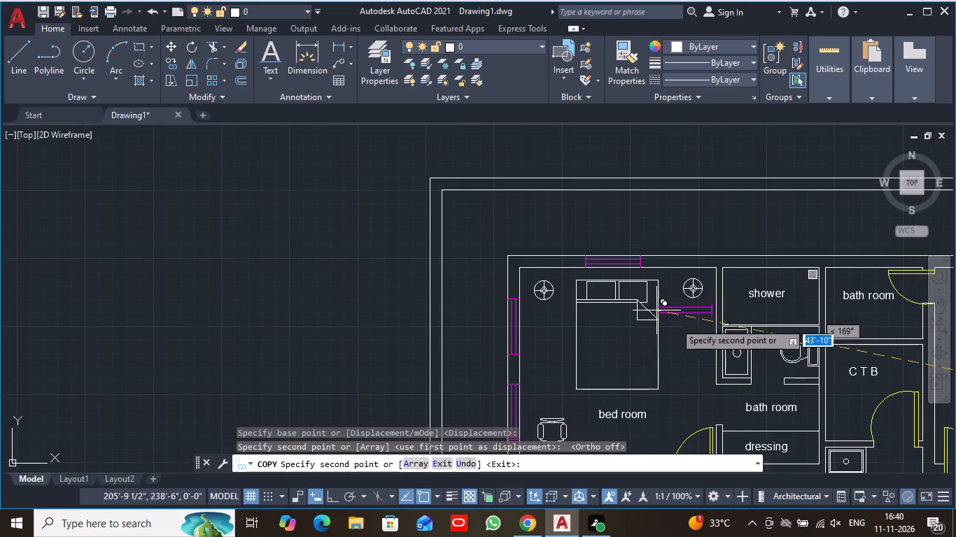
middle_drag(713, 336, 361, 282)
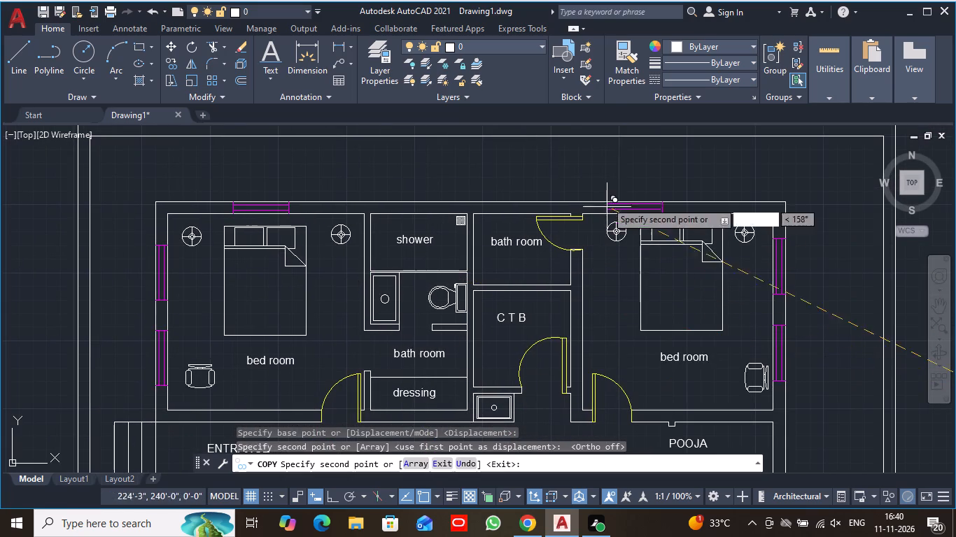
scroll(654, 217, up, 2)
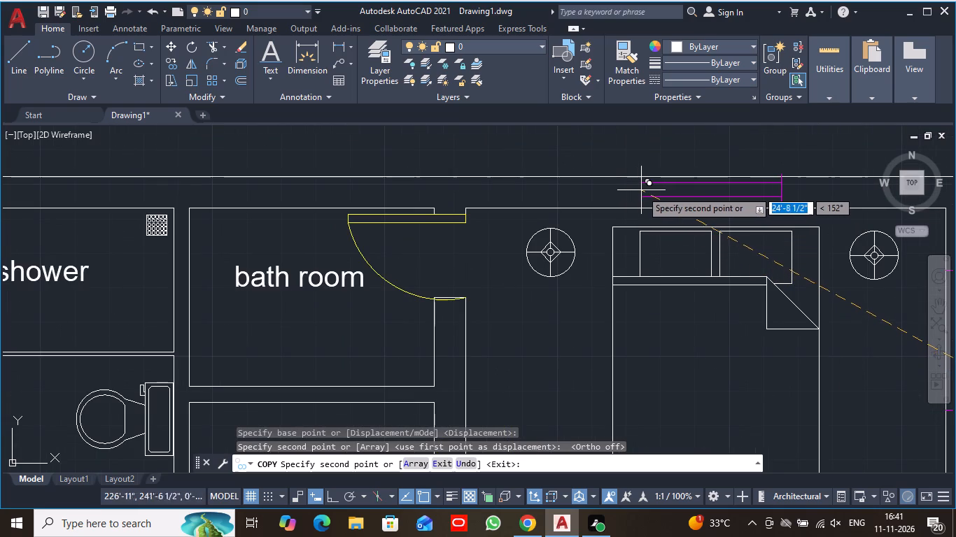
scroll(642, 190, up, 2)
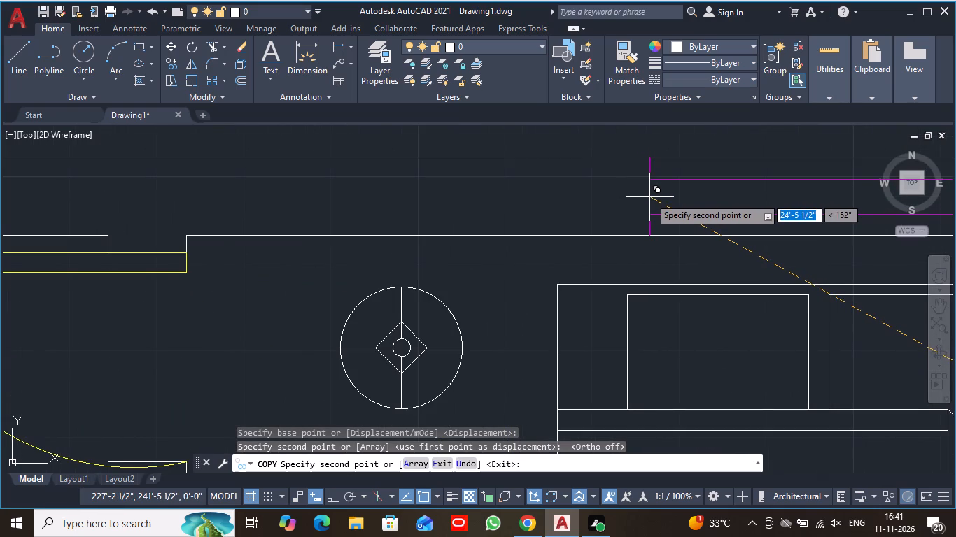
click(649, 197)
Place another horizontal window copy in the living room's south wall, between the corner plant and the main entrance door.
scroll(631, 335, down, 3)
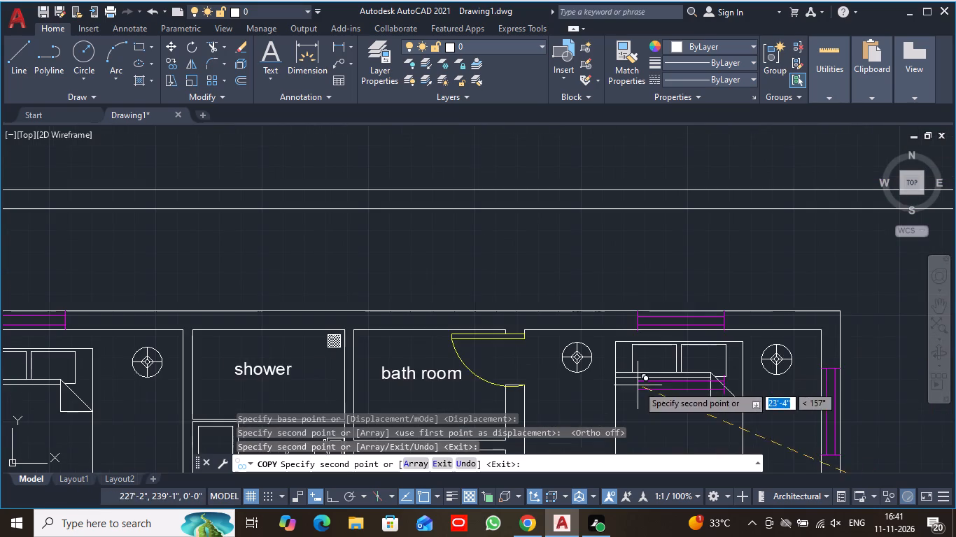
middle_drag(638, 386, 647, 21)
scroll(671, 159, down, 1)
scroll(683, 258, down, 2)
middle_drag(575, 368, 568, 143)
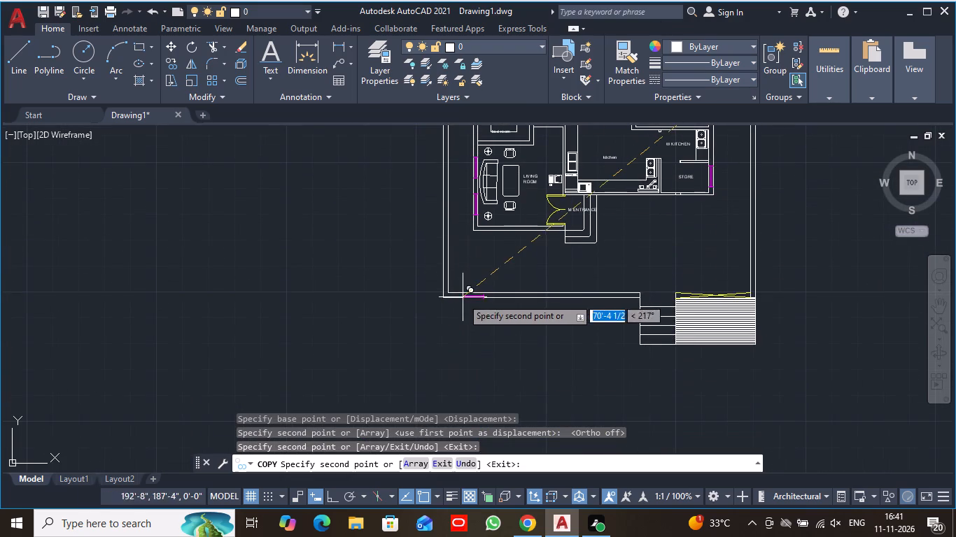
scroll(500, 272, up, 3)
middle_drag(516, 203, 503, 334)
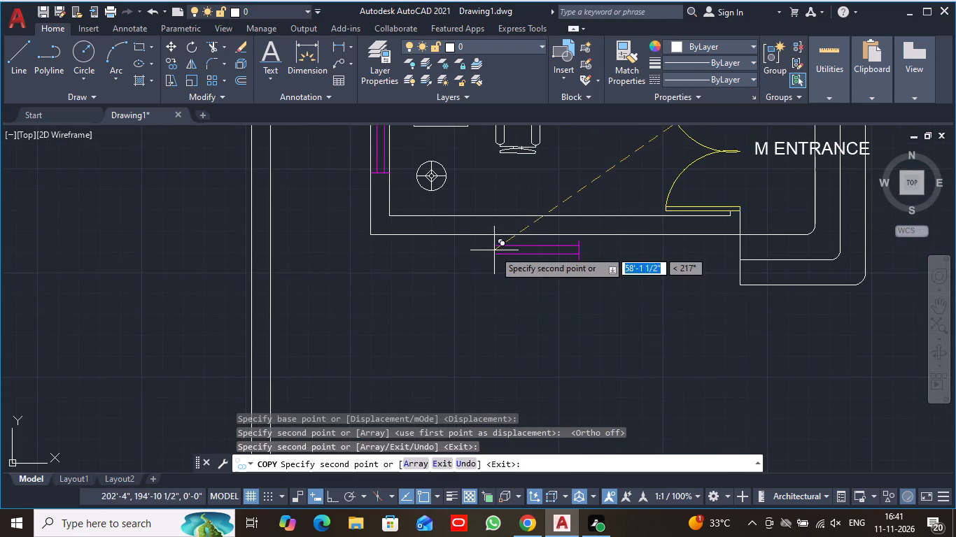
scroll(487, 235, up, 4)
middle_drag(458, 187, 451, 226)
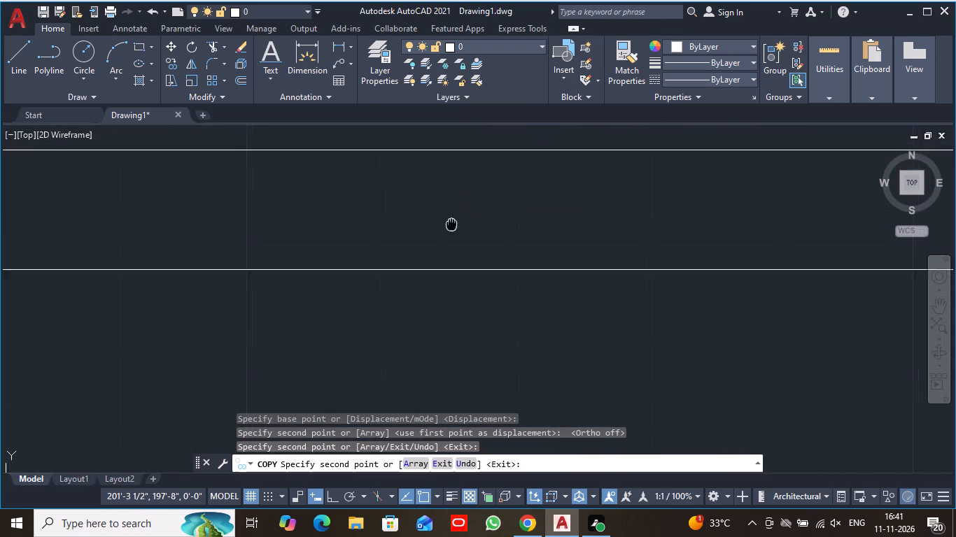
middle_drag(451, 226, 450, 236)
scroll(438, 229, down, 3)
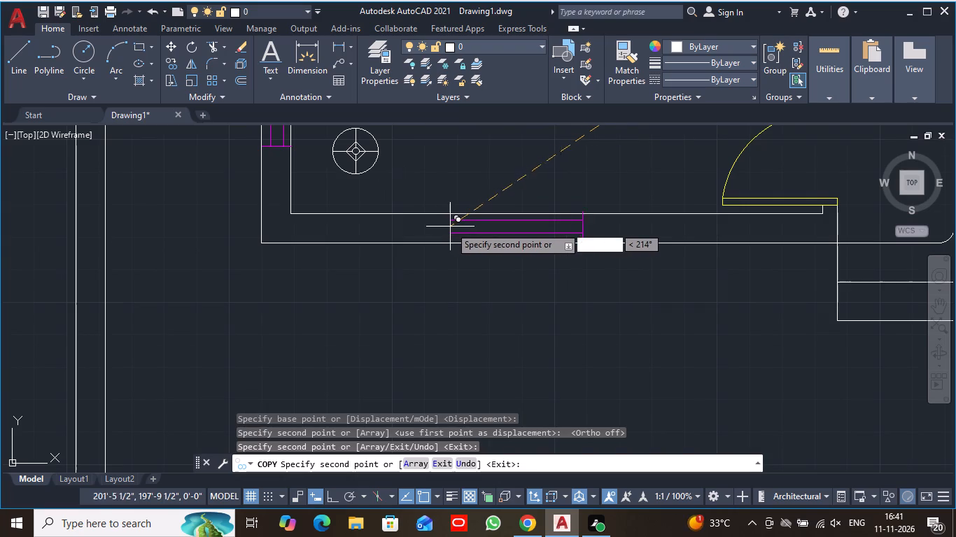
scroll(476, 233, up, 3)
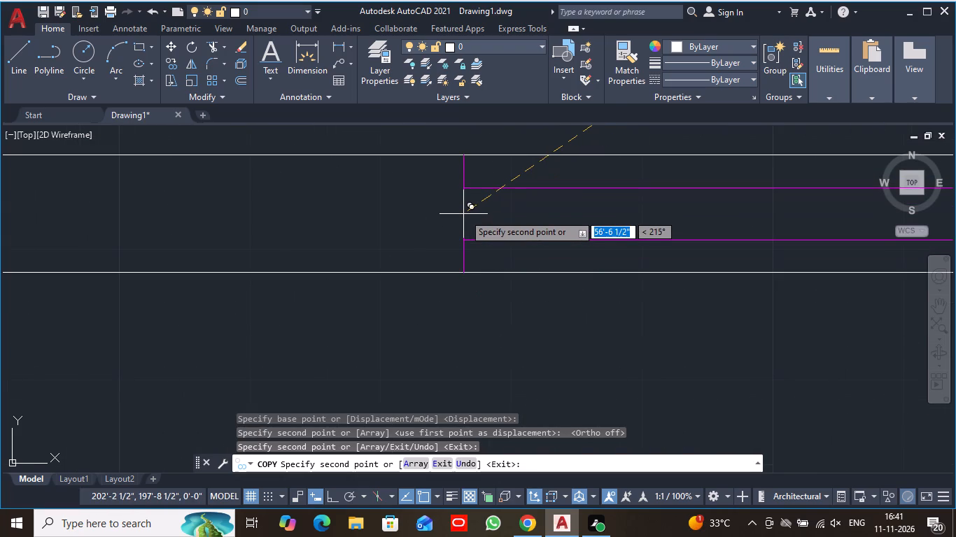
click(464, 214)
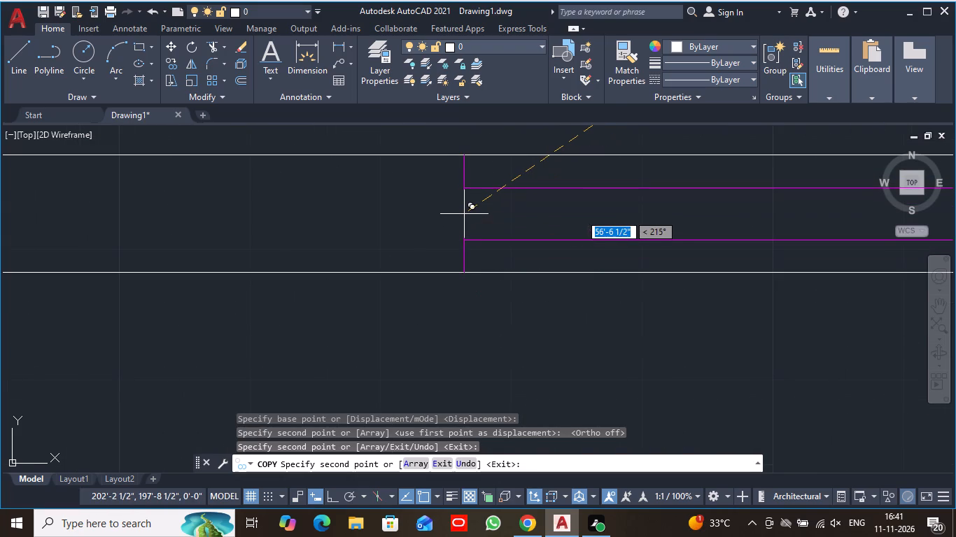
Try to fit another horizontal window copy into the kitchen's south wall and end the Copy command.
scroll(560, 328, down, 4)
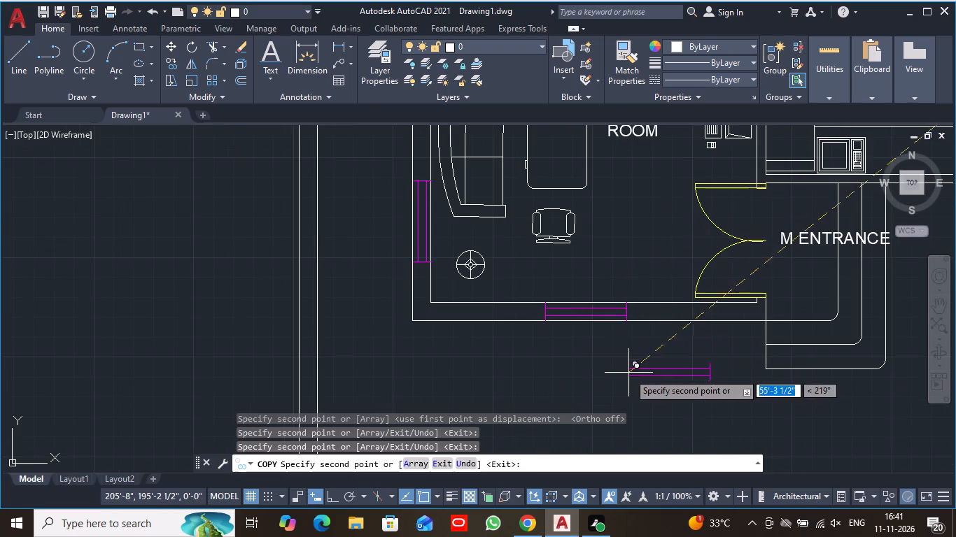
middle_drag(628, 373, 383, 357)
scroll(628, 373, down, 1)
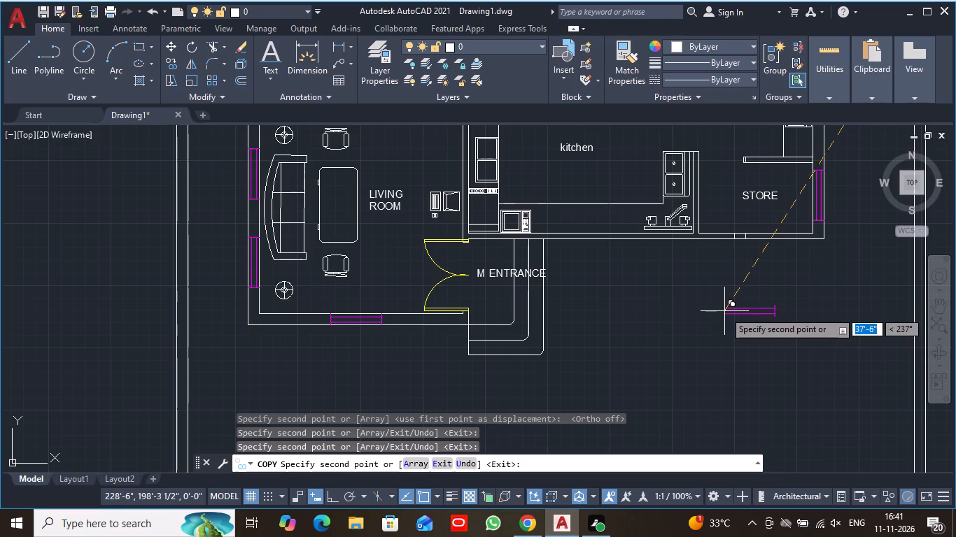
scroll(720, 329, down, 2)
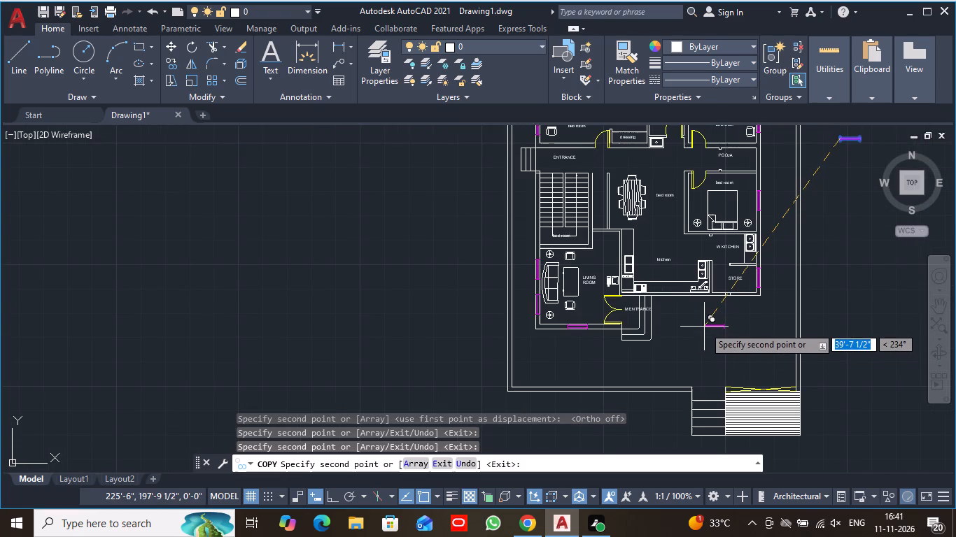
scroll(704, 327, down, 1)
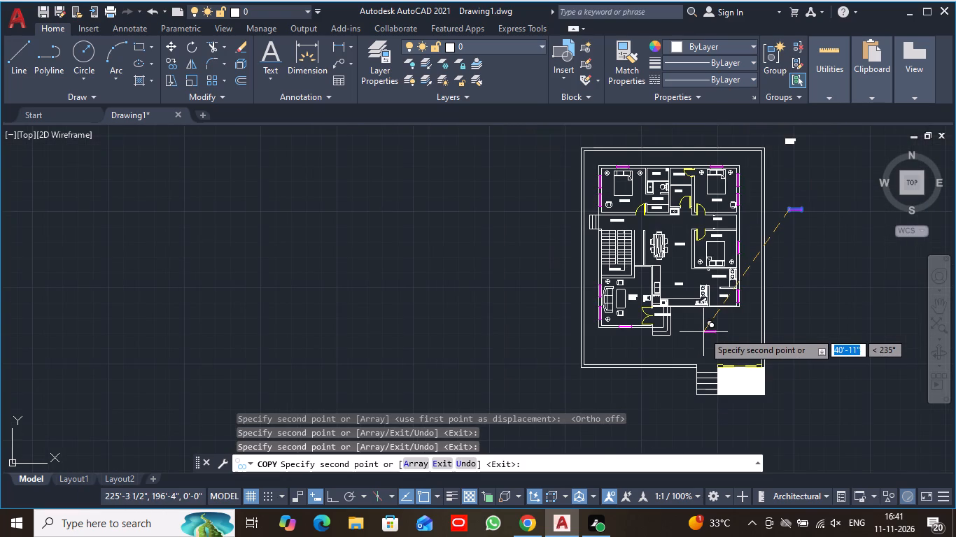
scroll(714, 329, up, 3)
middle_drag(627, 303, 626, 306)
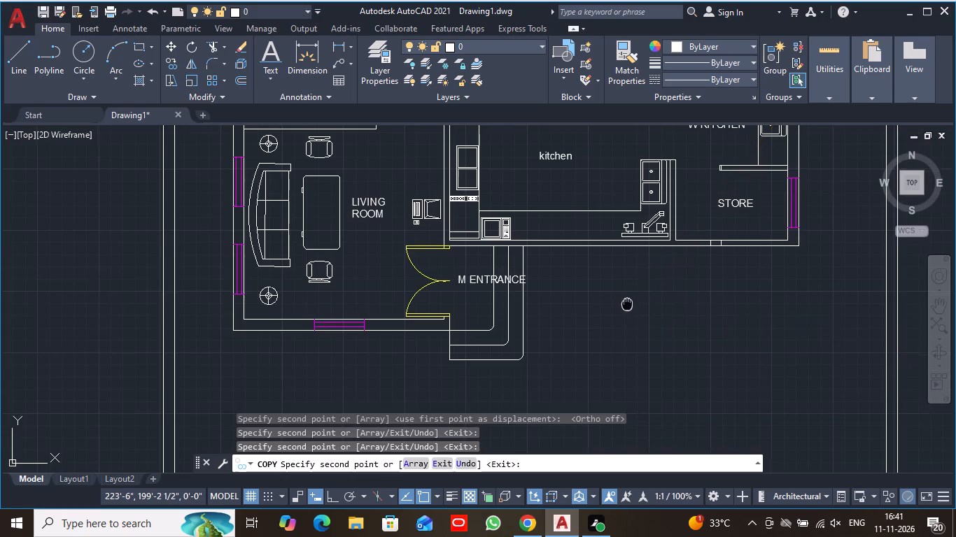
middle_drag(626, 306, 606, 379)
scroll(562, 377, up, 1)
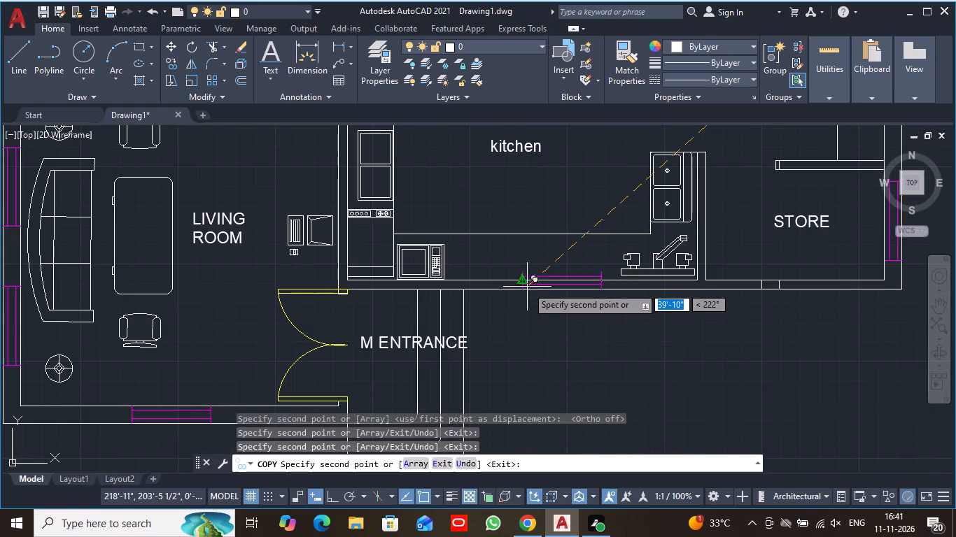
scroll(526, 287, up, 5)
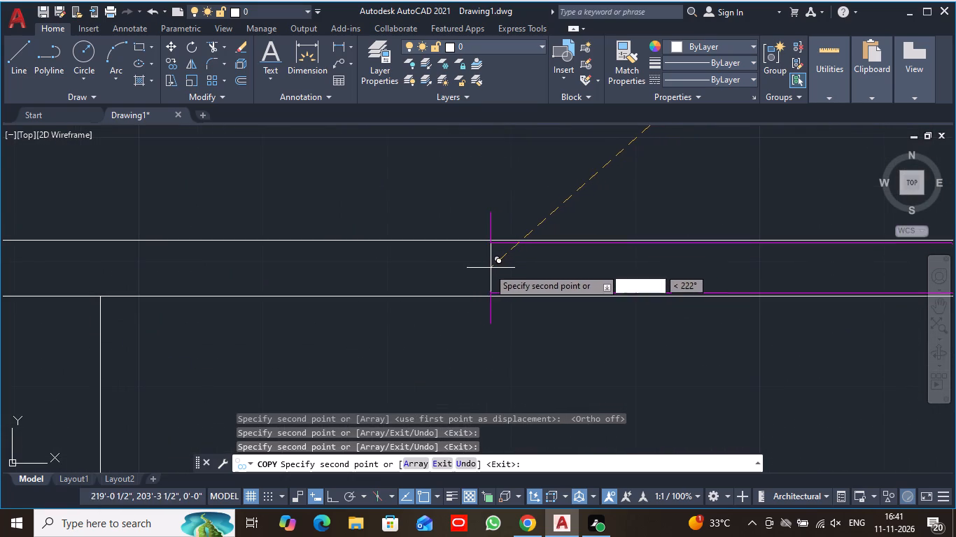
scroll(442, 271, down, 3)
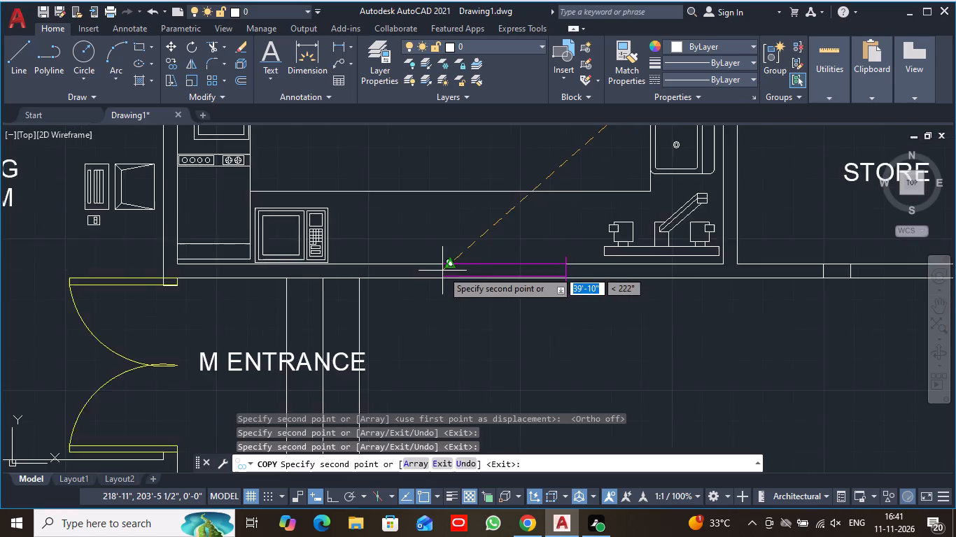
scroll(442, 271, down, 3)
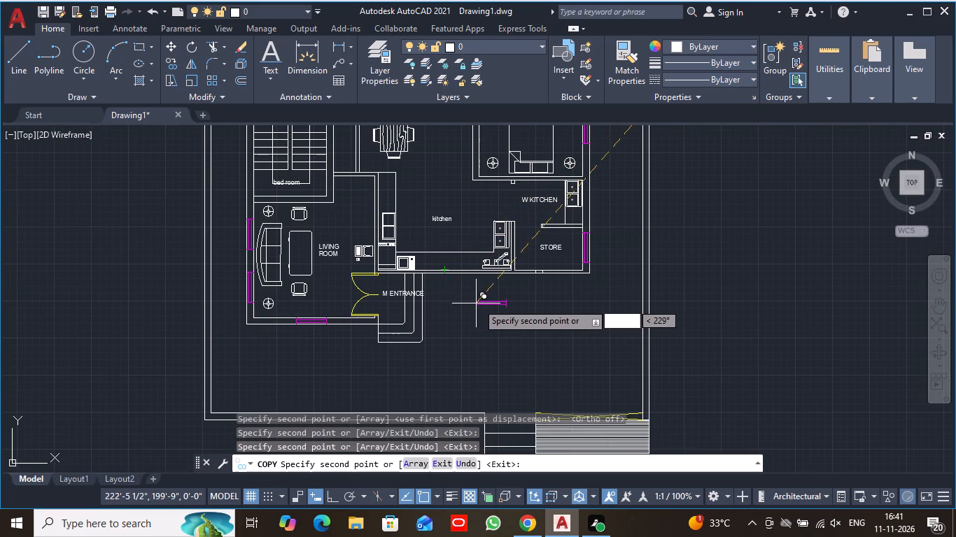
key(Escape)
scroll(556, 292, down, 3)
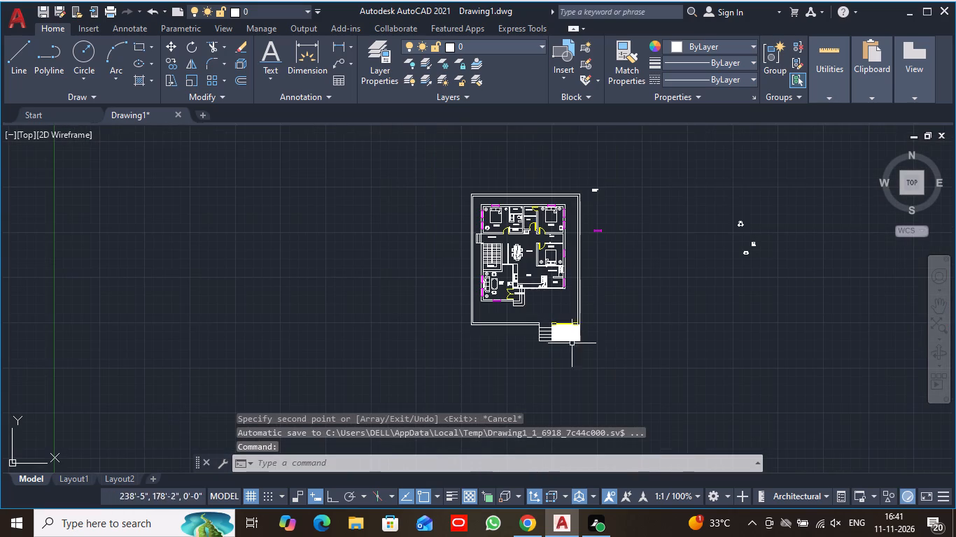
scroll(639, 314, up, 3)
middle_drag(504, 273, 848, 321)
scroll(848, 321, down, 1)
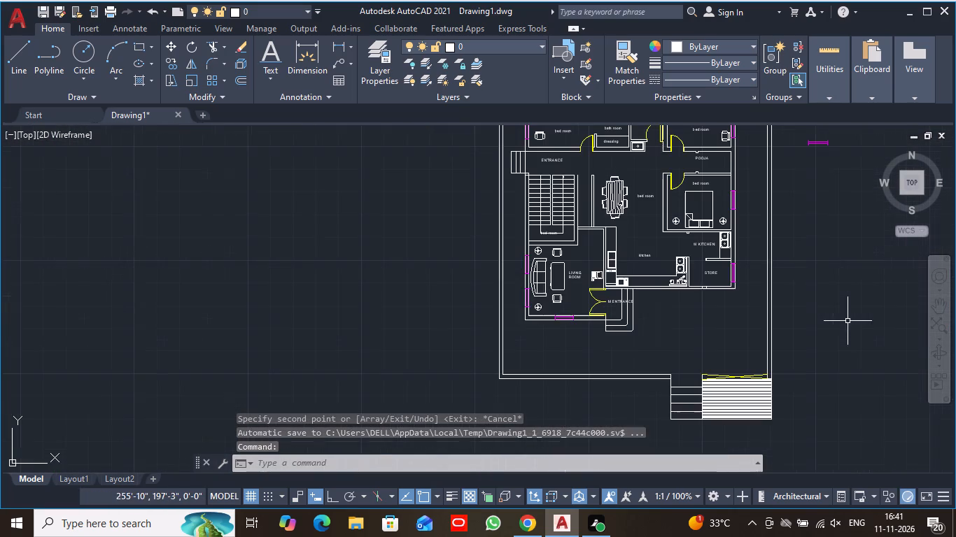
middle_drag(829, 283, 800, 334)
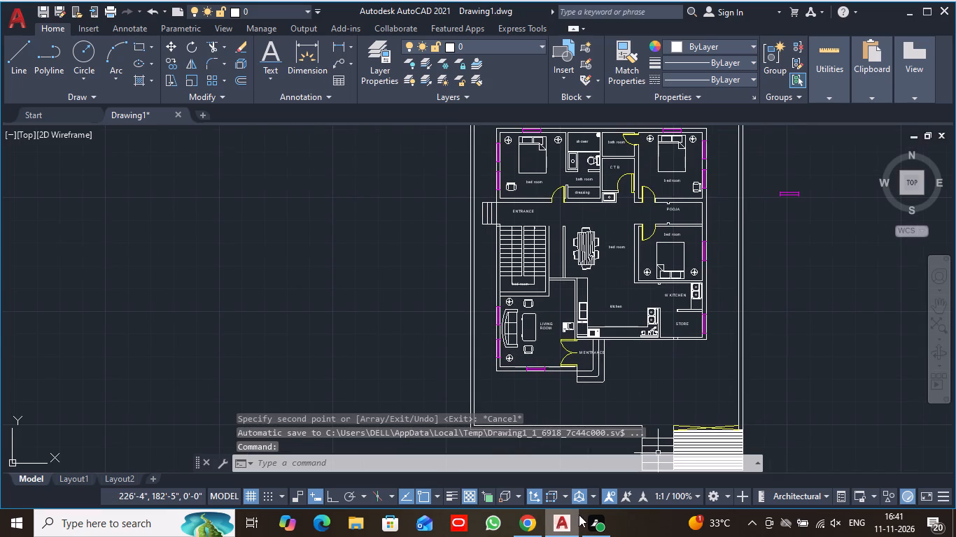
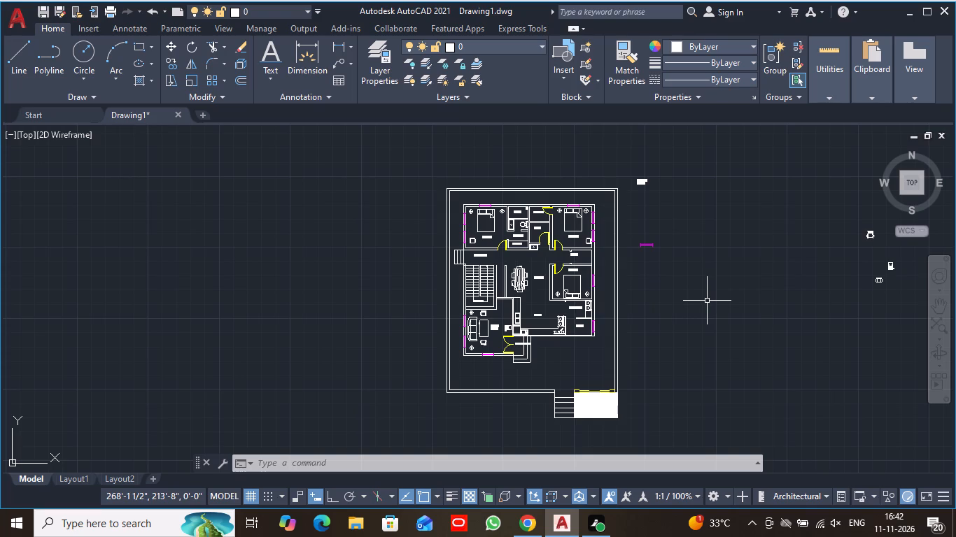
Draw a short vertical line across the kitchen's south wall, from inner to outer face, between the microwave and the sink fitting.
scroll(707, 301, up, 1)
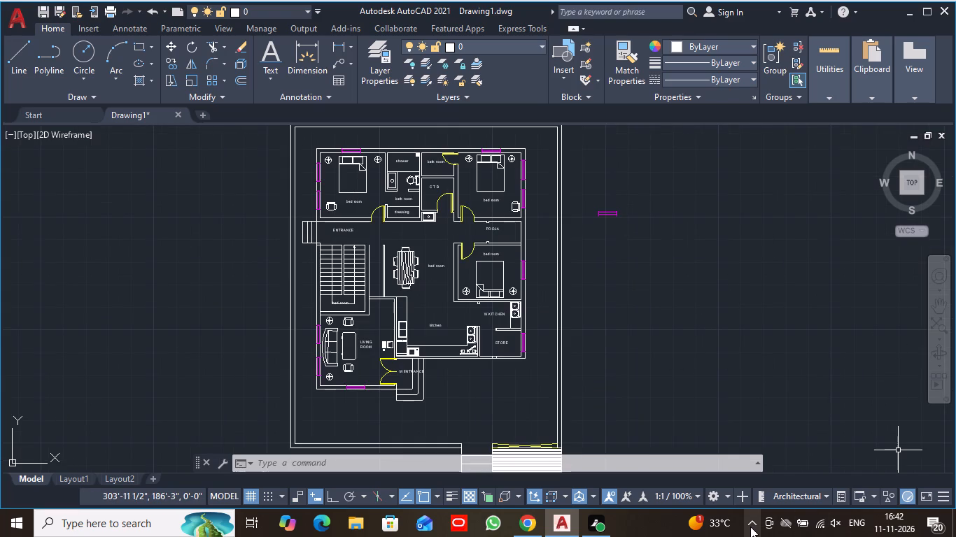
scroll(750, 527, up, 4)
scroll(461, 390, up, 2)
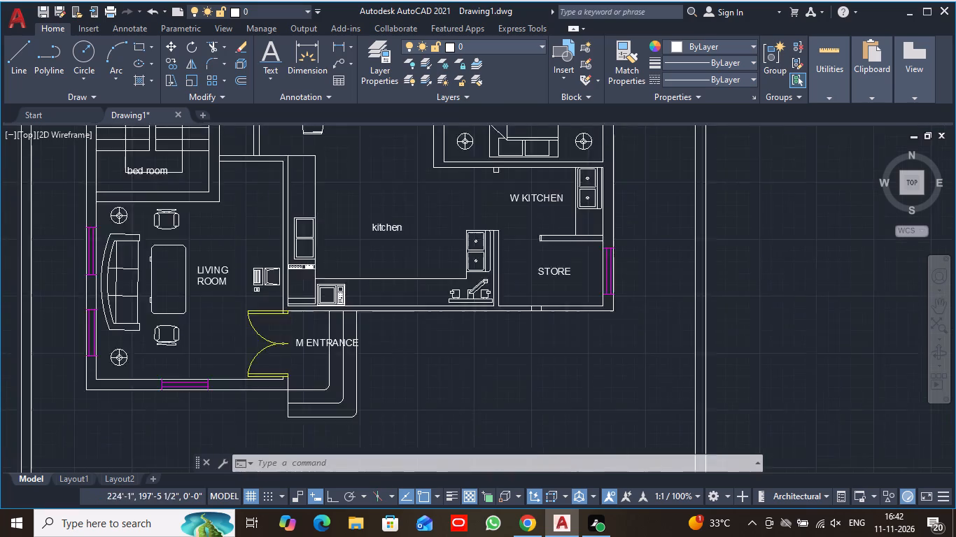
scroll(461, 388, up, 2)
middle_drag(391, 285, 480, 380)
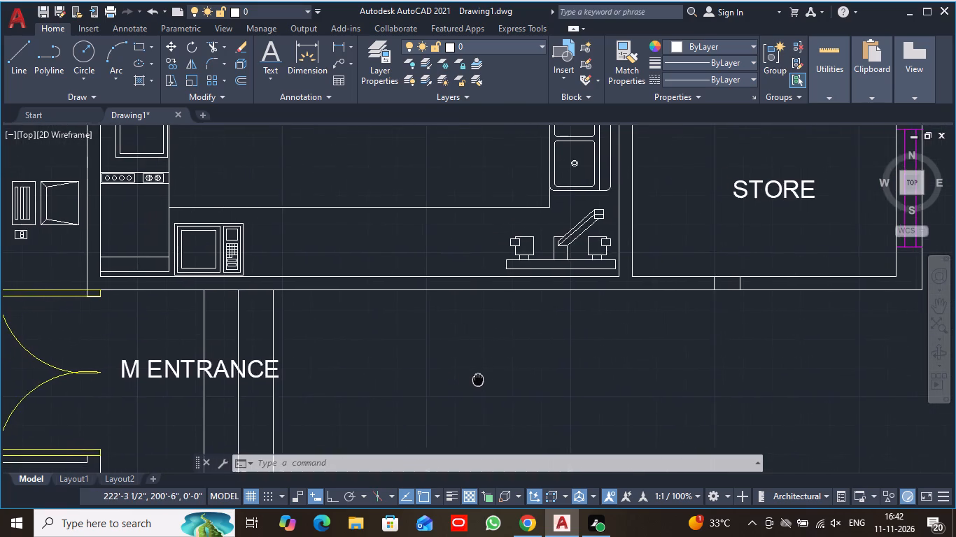
middle_drag(480, 380, 533, 378)
scroll(497, 336, up, 1)
middle_drag(428, 312, 428, 348)
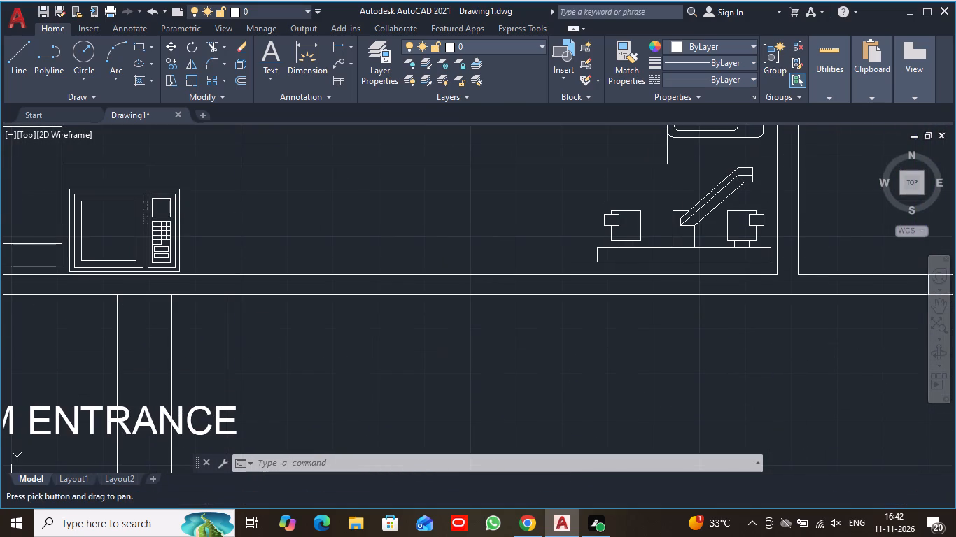
click(14, 54)
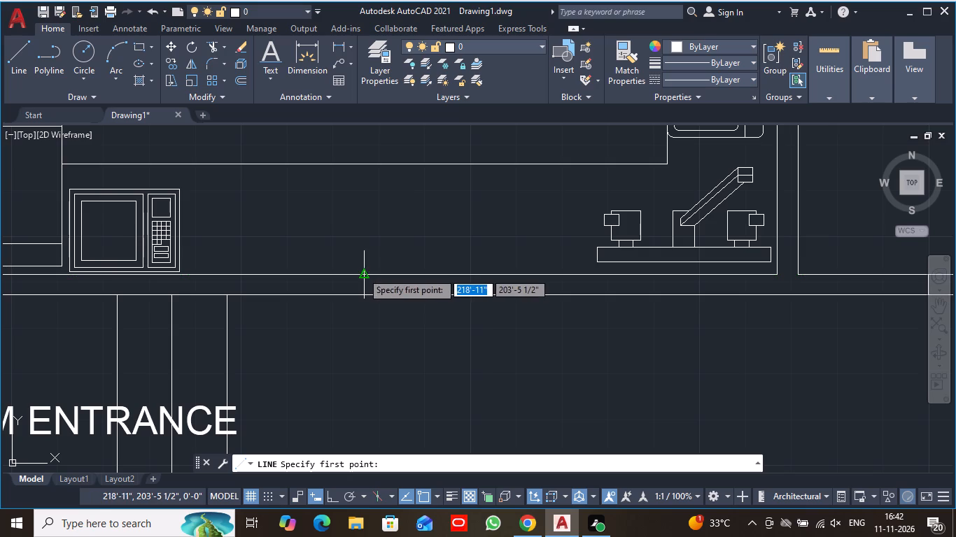
click(362, 272)
click(362, 294)
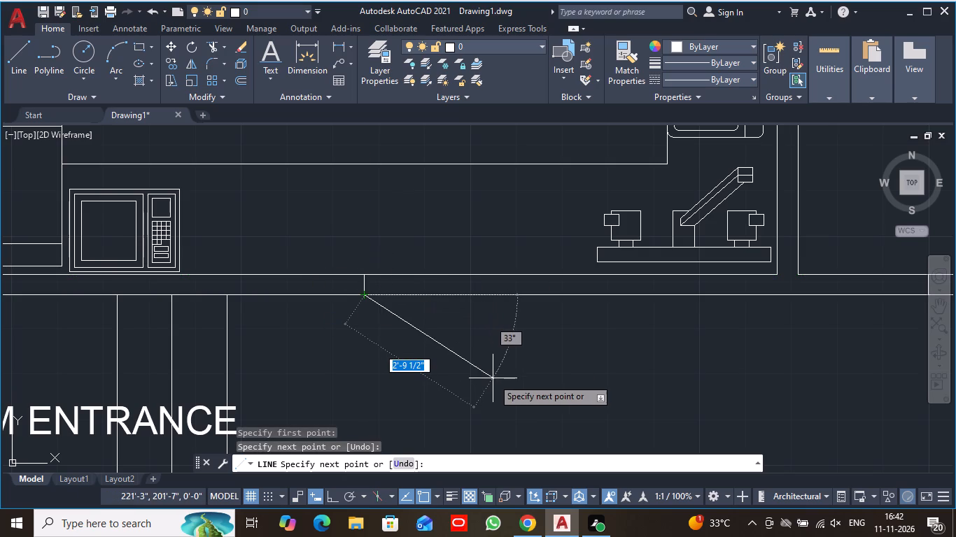
key(Escape)
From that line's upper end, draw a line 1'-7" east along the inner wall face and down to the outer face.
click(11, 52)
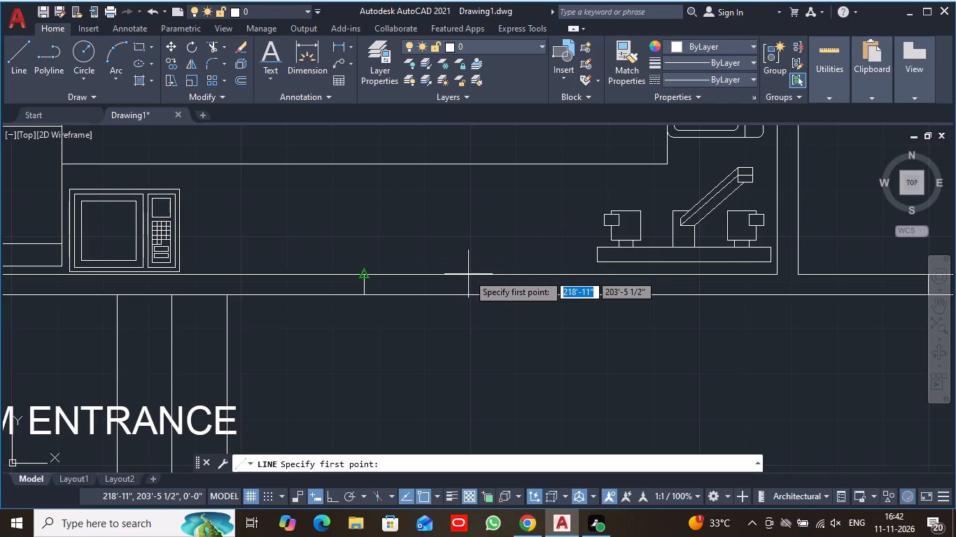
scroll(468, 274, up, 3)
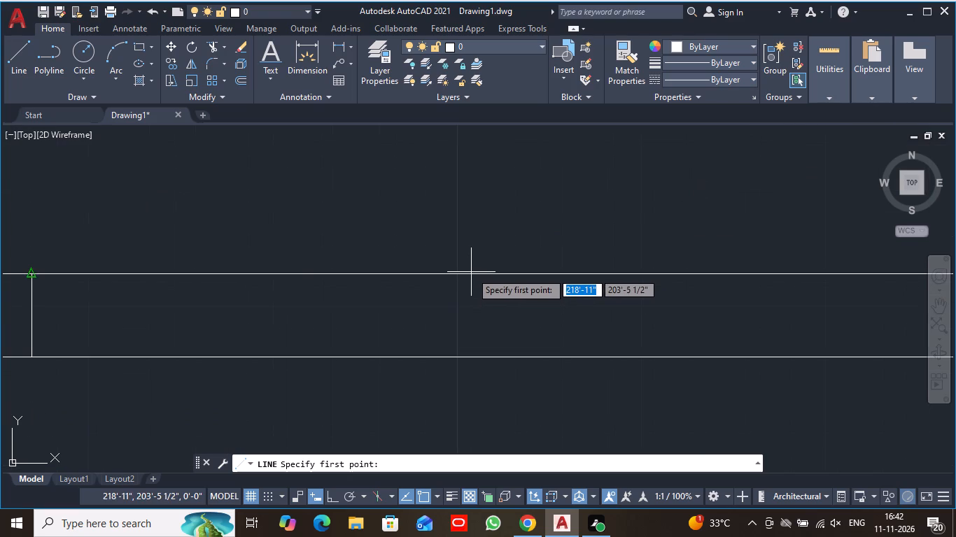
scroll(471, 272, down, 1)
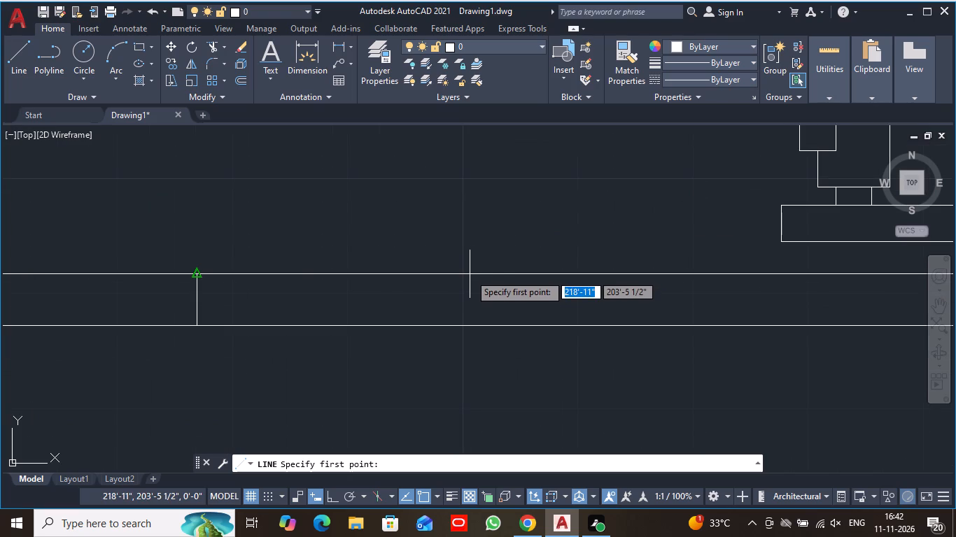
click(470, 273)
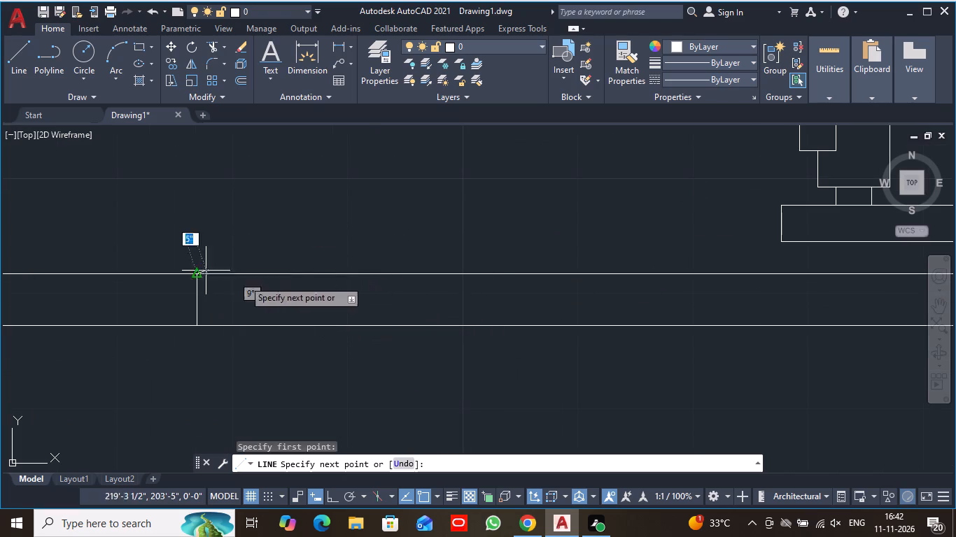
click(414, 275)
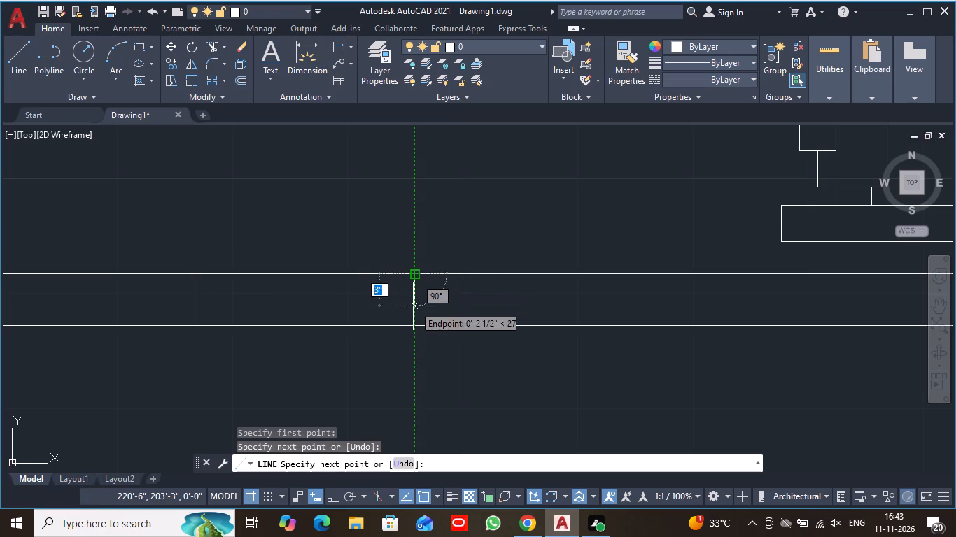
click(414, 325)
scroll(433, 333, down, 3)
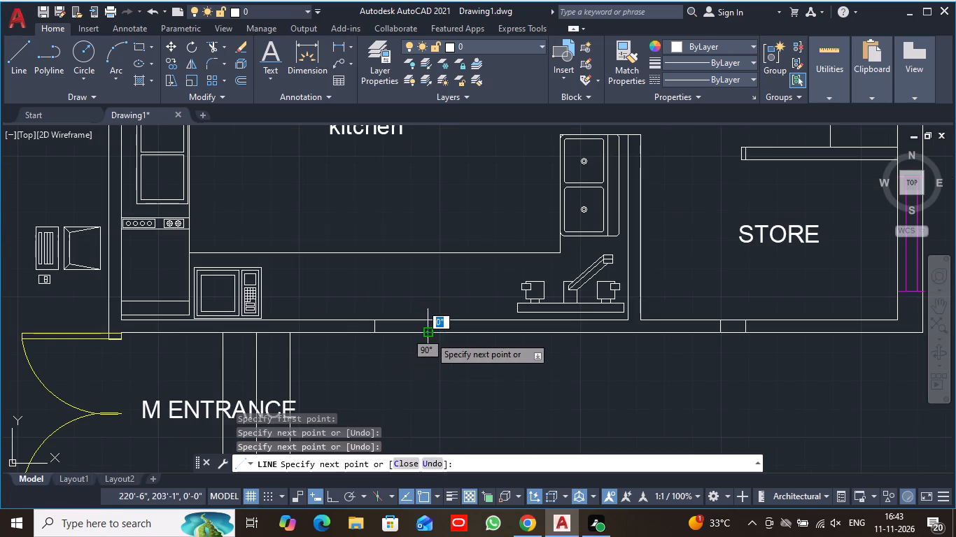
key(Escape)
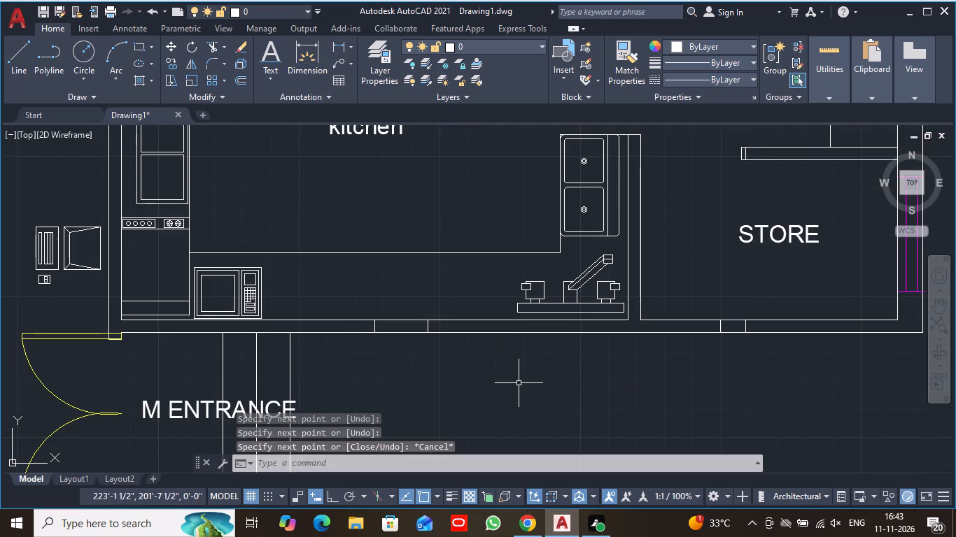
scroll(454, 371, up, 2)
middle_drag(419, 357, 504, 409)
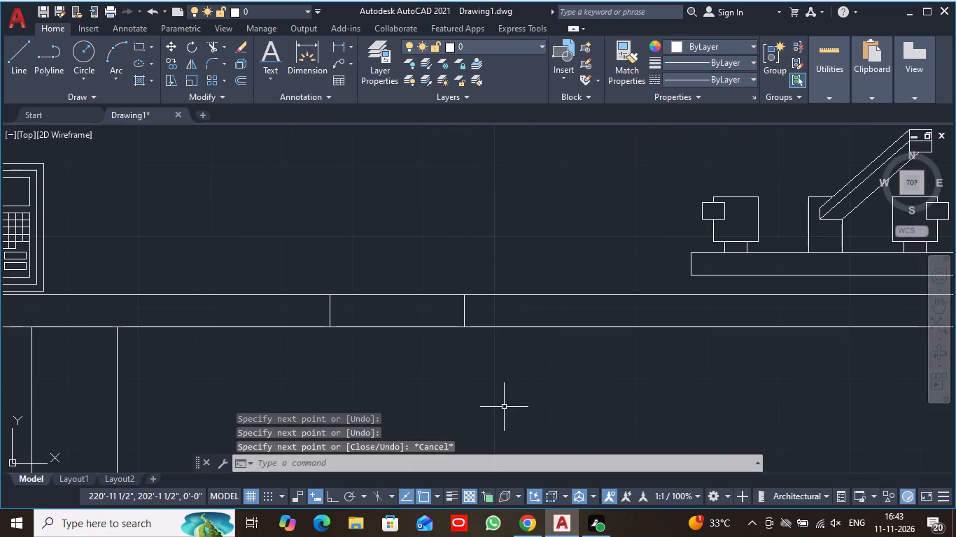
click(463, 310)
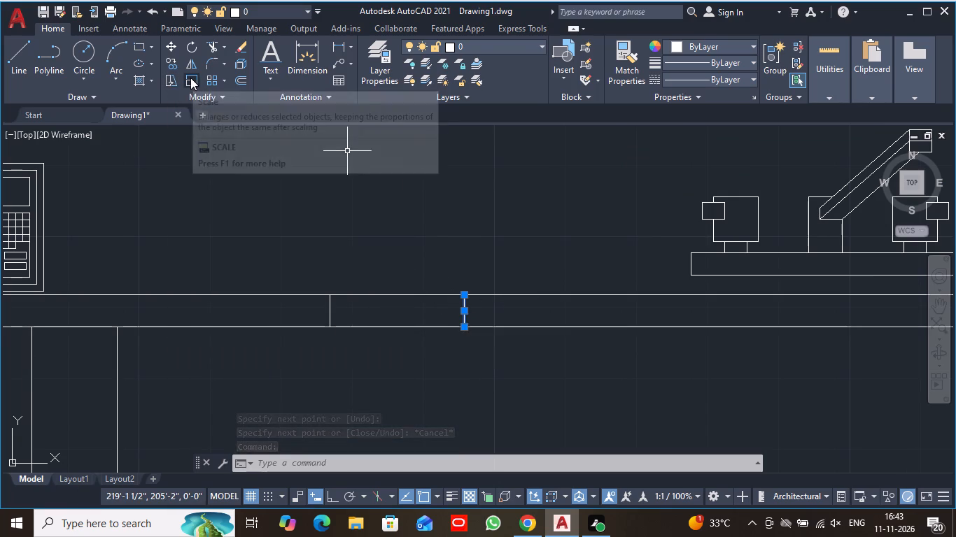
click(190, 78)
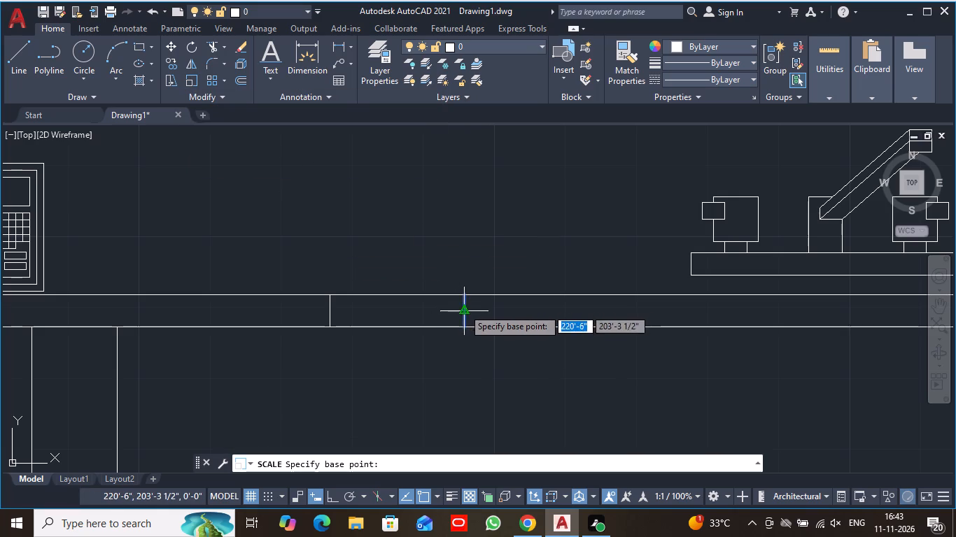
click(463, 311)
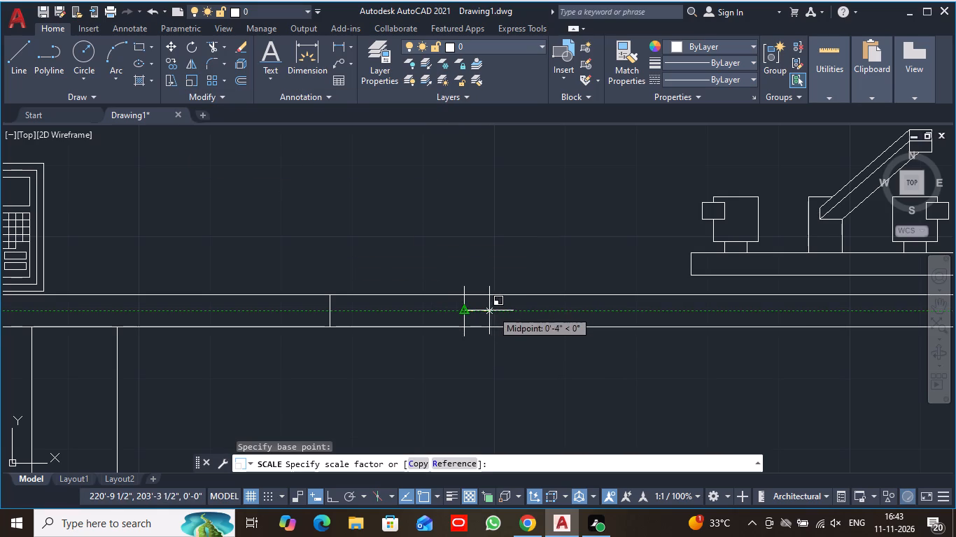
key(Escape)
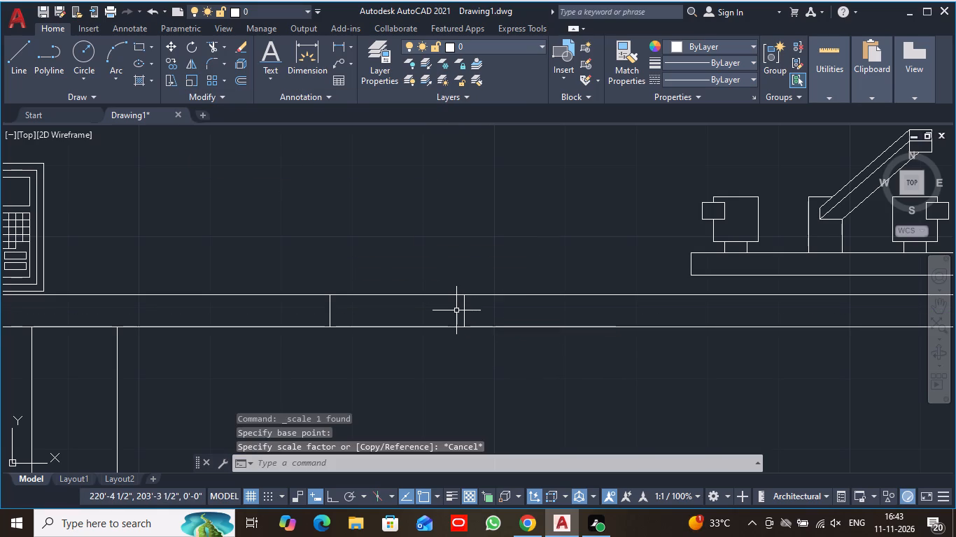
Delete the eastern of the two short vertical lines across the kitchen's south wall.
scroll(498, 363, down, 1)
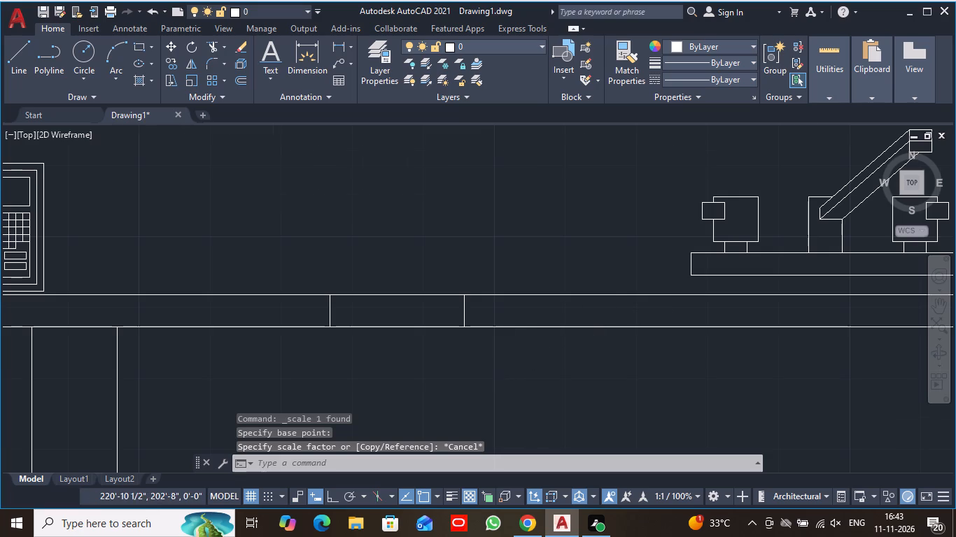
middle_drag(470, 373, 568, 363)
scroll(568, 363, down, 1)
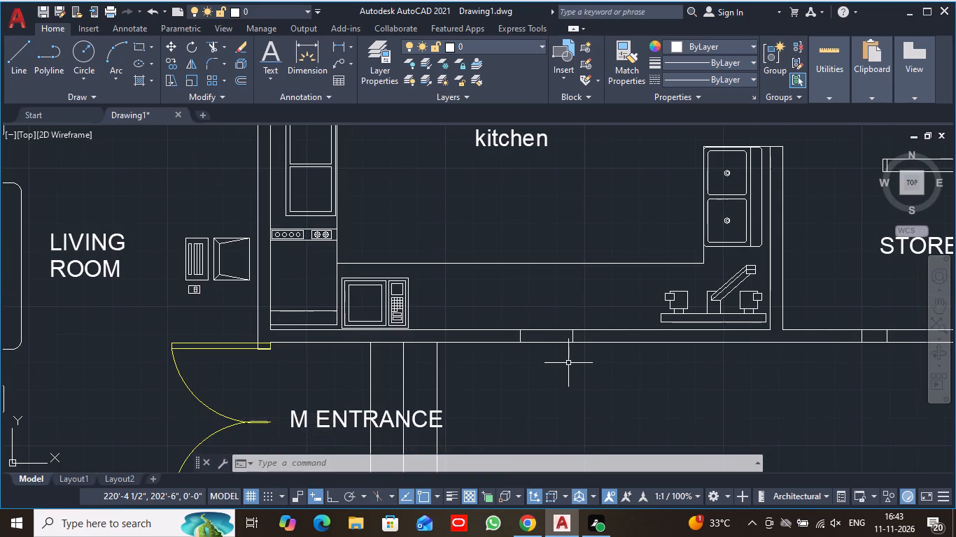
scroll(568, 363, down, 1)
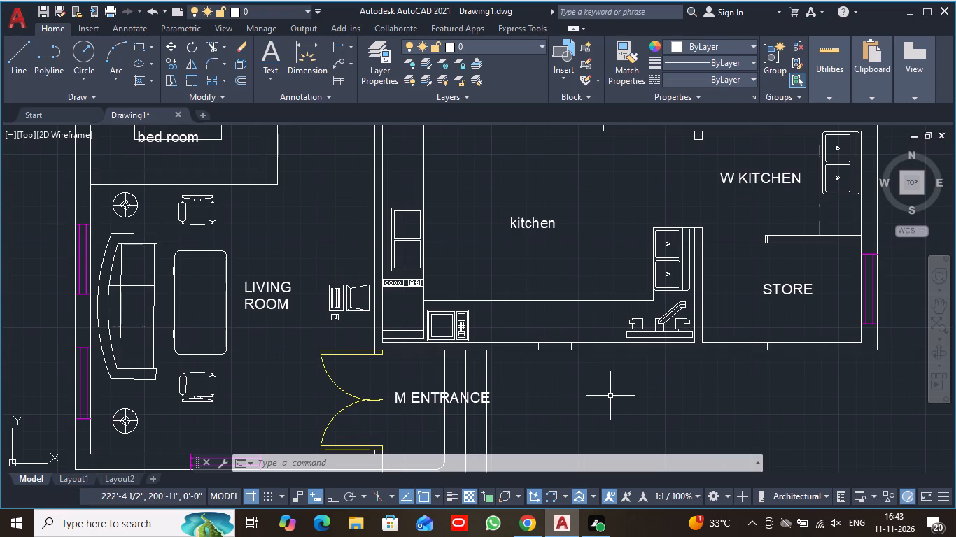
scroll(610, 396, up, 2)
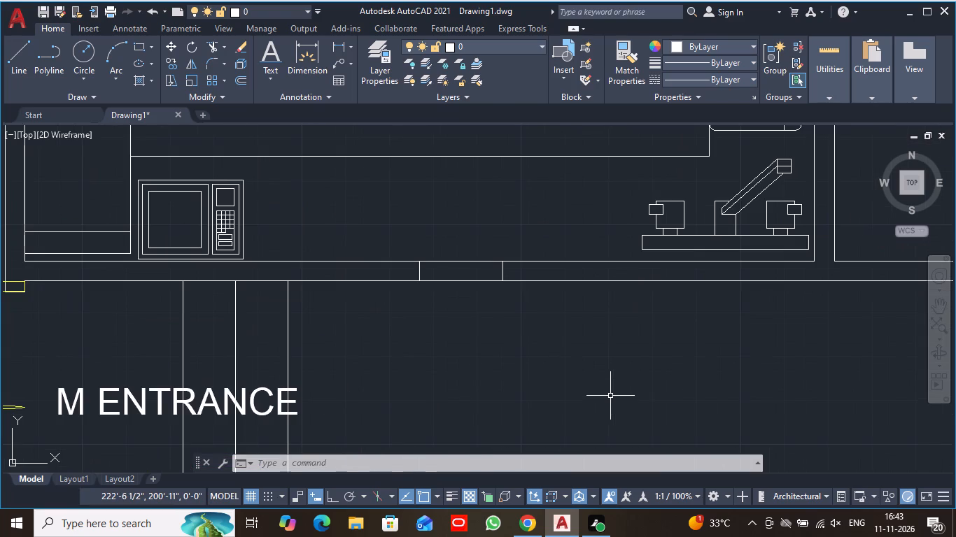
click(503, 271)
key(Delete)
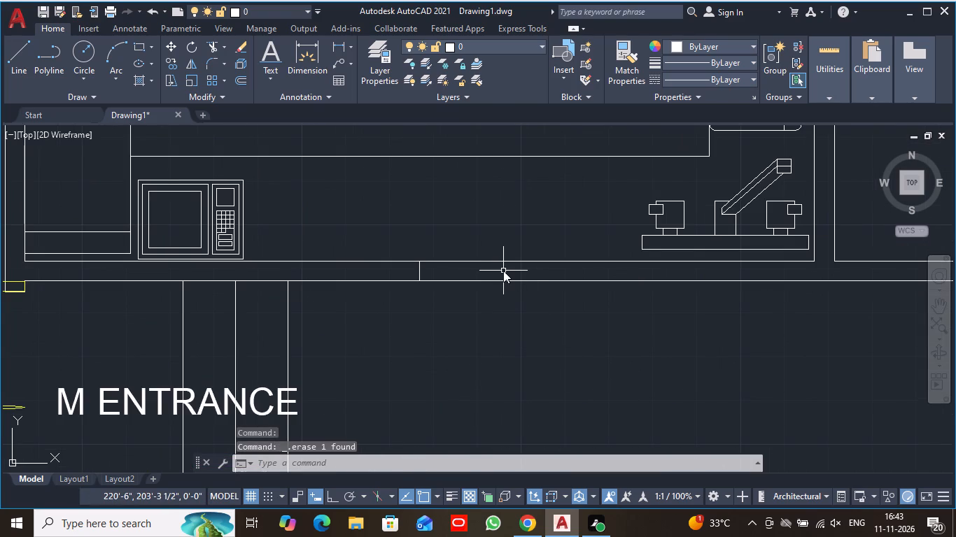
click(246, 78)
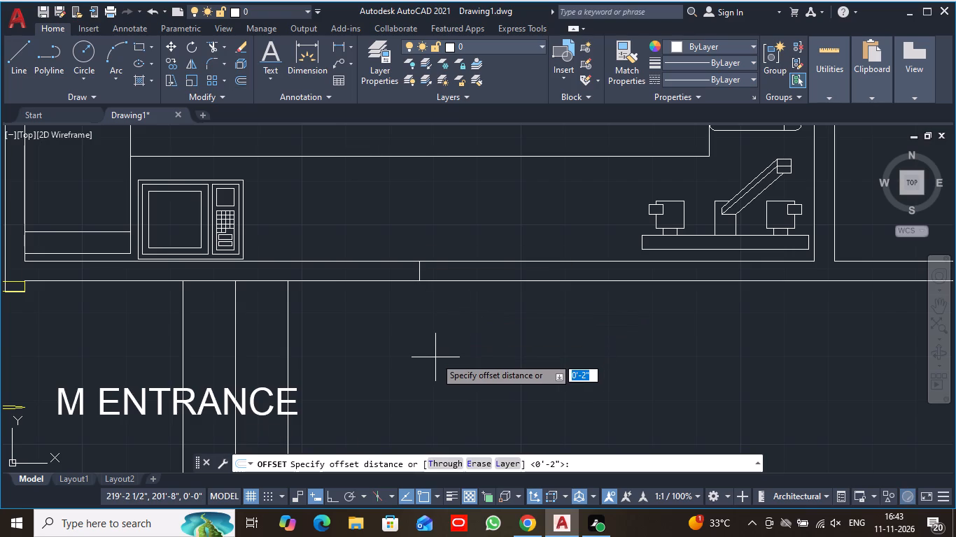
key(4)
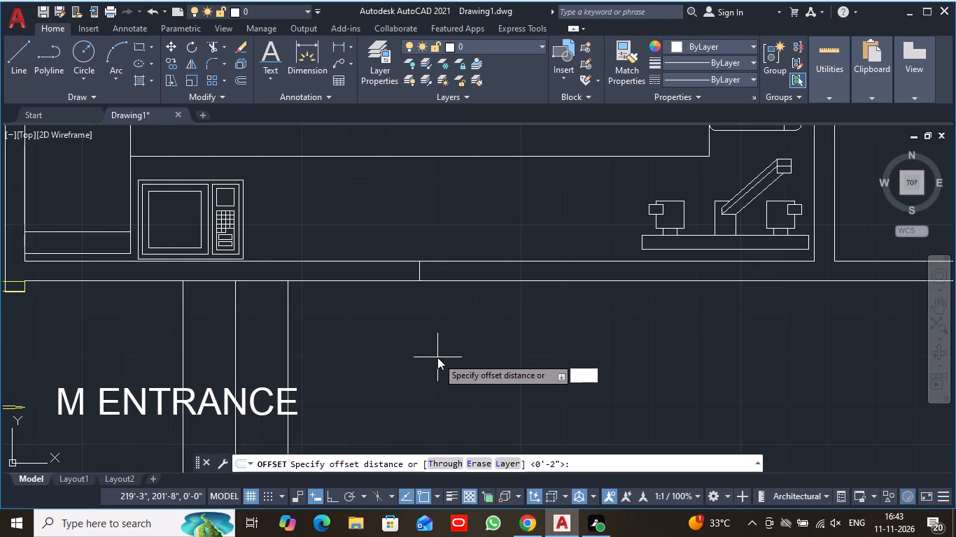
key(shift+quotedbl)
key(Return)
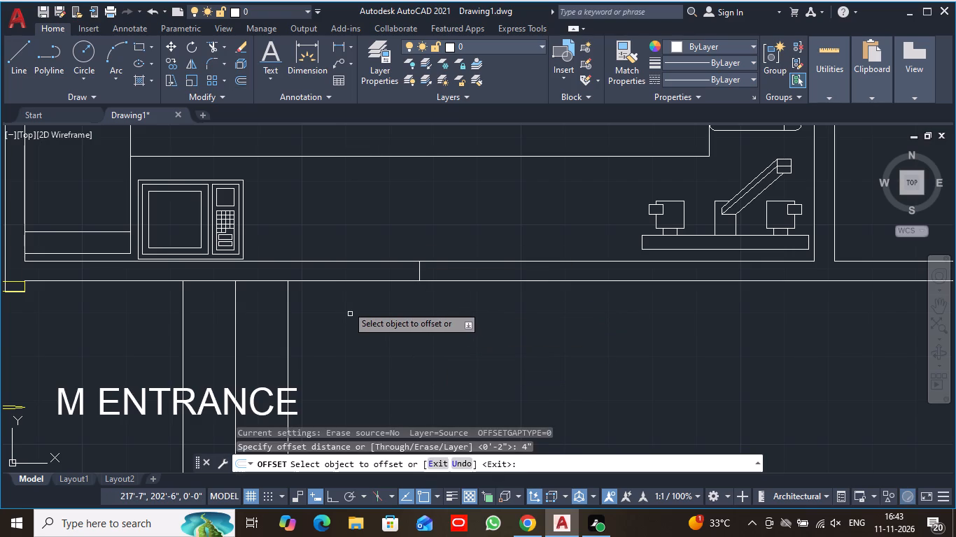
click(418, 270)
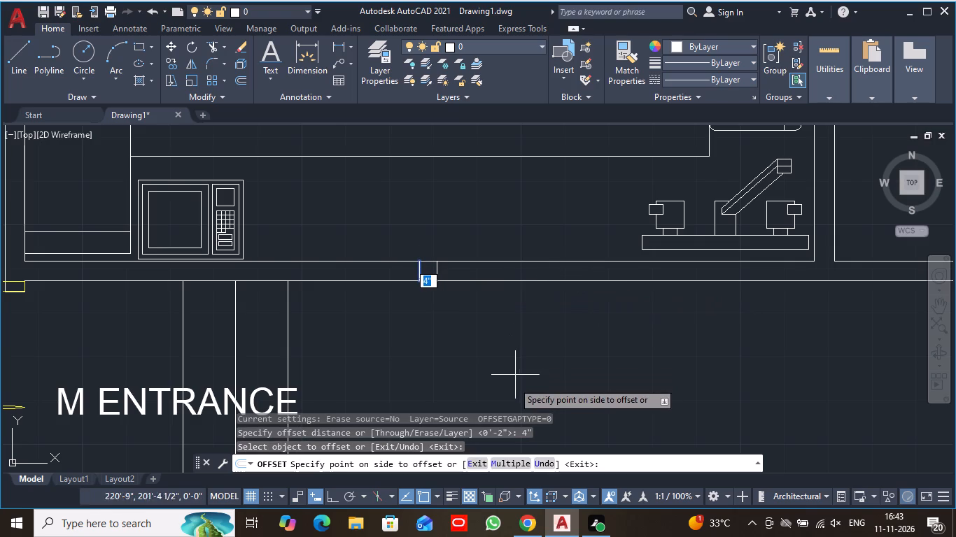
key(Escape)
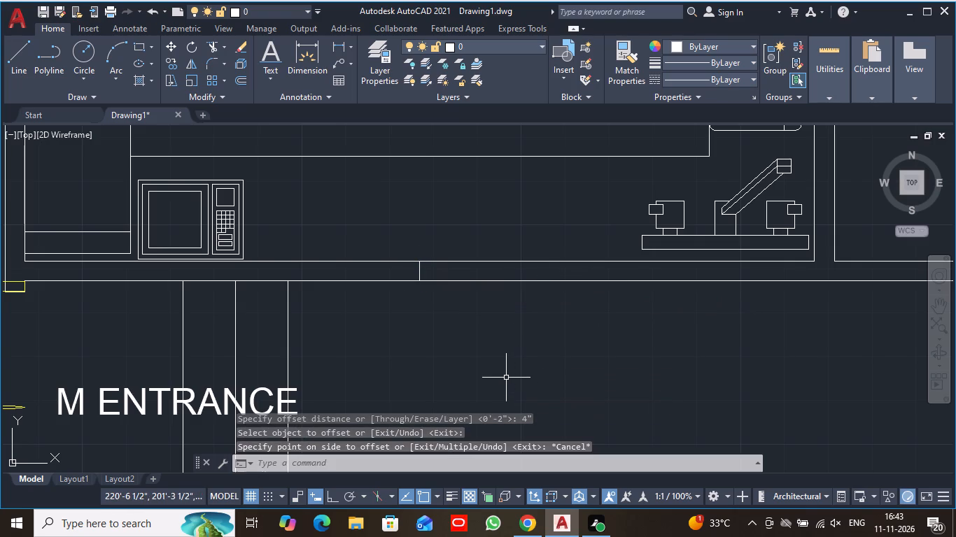
Offset the remaining short vertical line in the kitchen's south wall 3' to the east and end the Offset command.
click(239, 80)
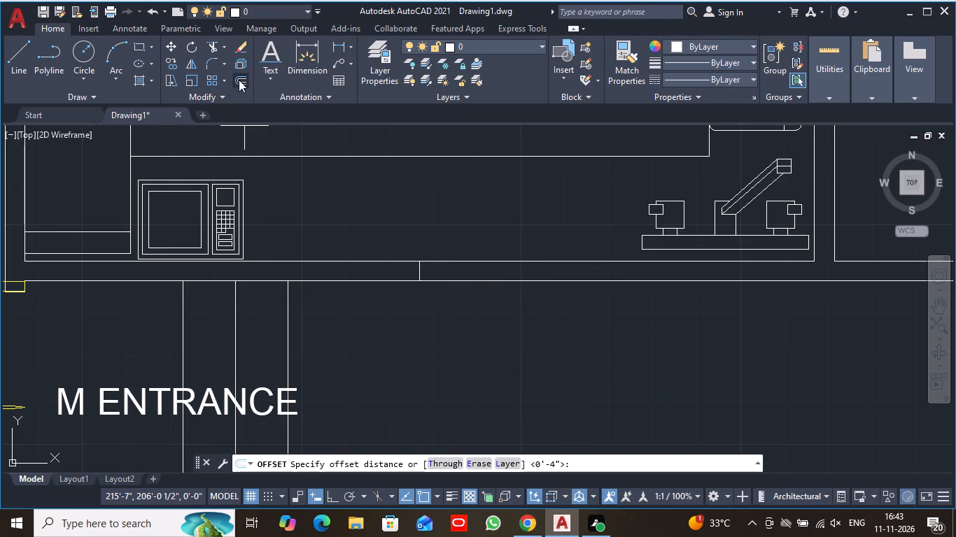
text(3')
key(Return)
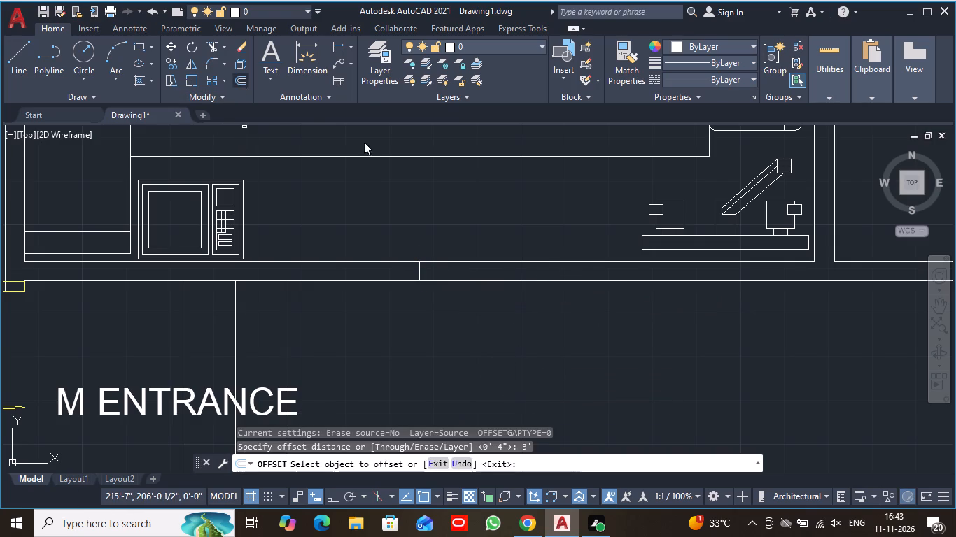
click(420, 272)
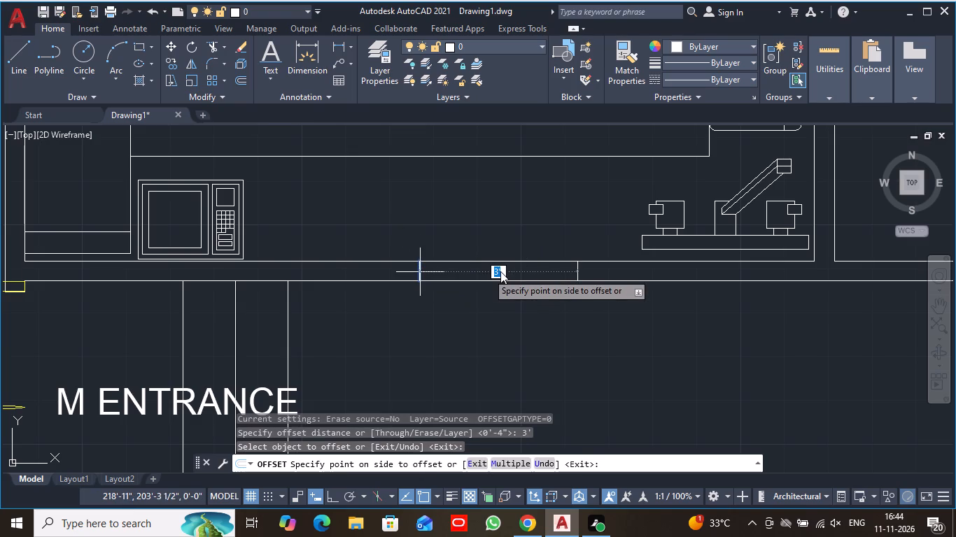
click(500, 271)
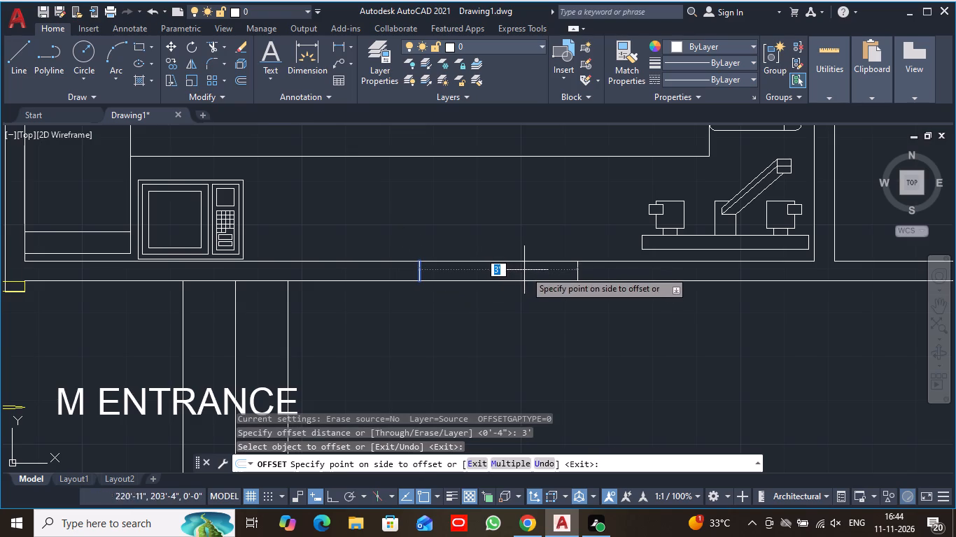
click(525, 271)
scroll(526, 292, down, 4)
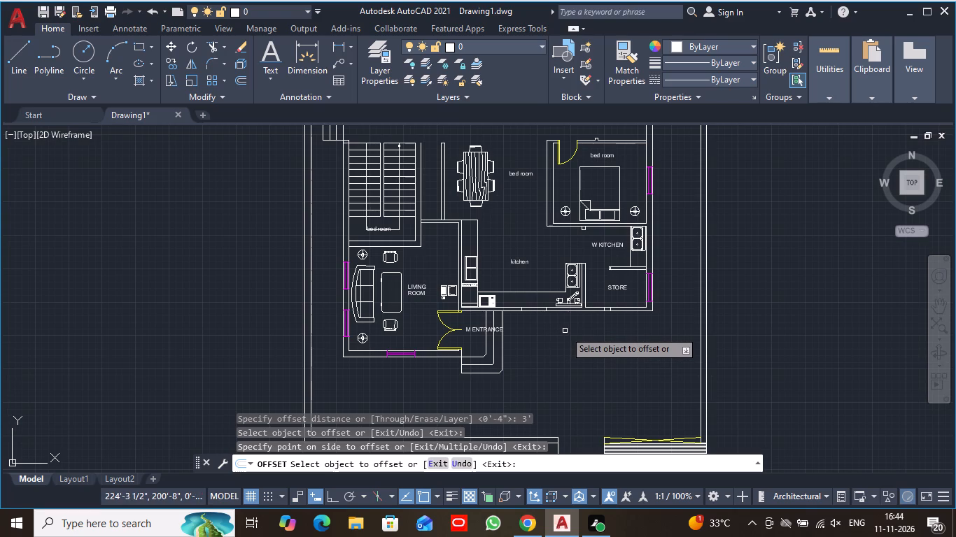
key(Escape)
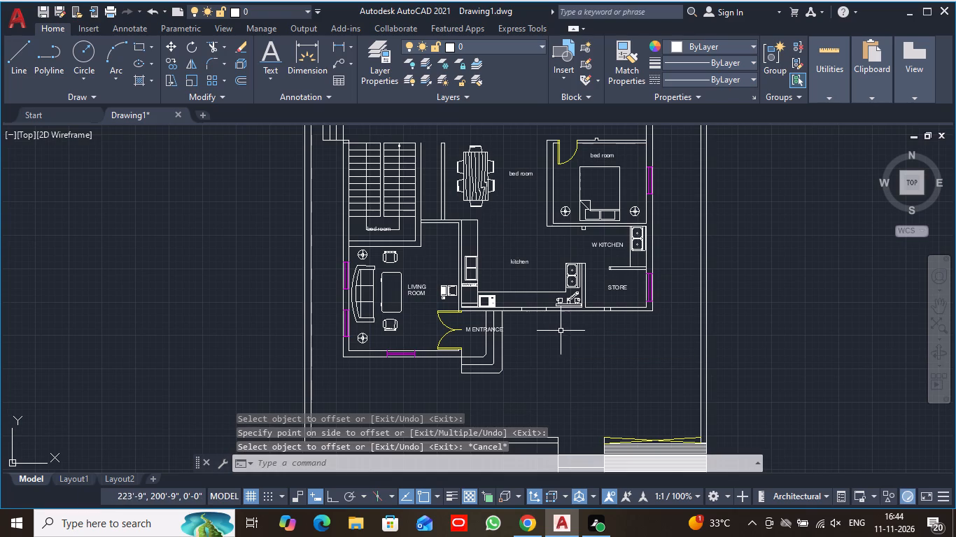
scroll(560, 344, up, 2)
middle_drag(543, 328, 530, 344)
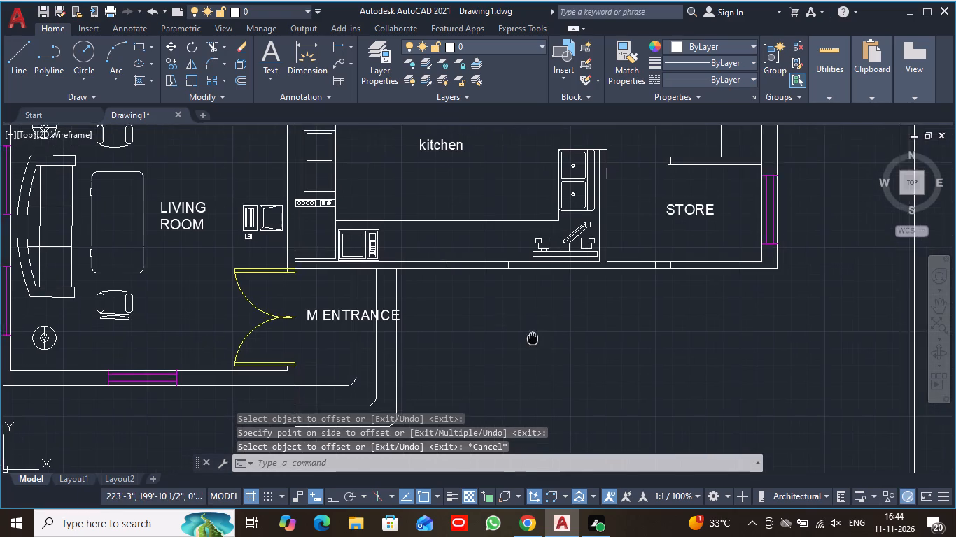
Offset the short line on the inner face of the kitchen's south wall 2" south, starting at the opening's west end.
middle_drag(530, 344, 528, 358)
scroll(477, 335, up, 3)
middle_drag(484, 271, 479, 342)
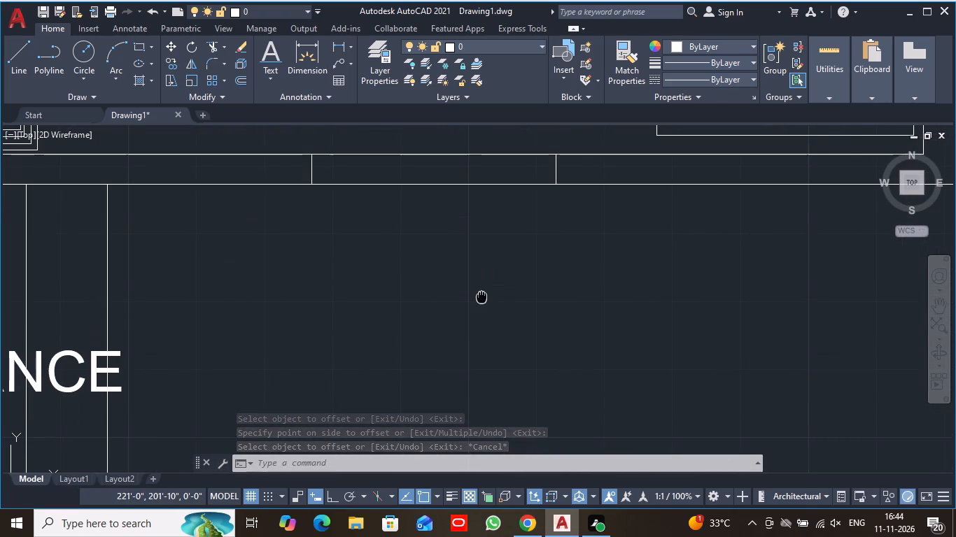
middle_drag(479, 342, 489, 389)
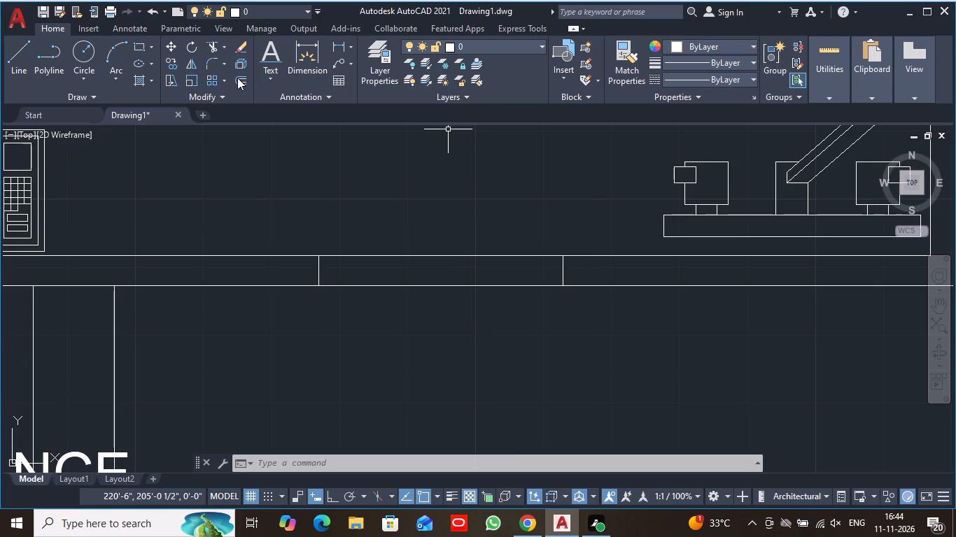
click(235, 78)
key(2)
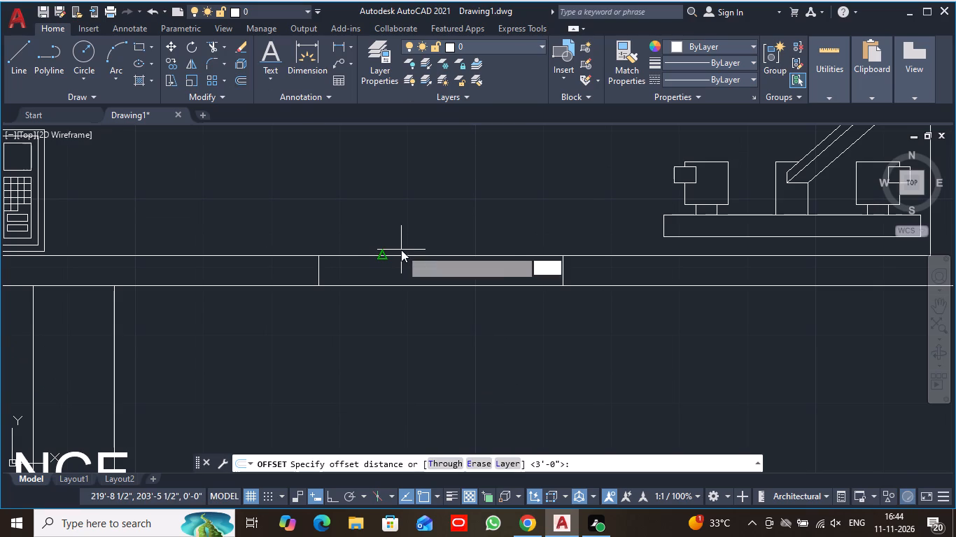
key(shift+quotedbl)
key(Return)
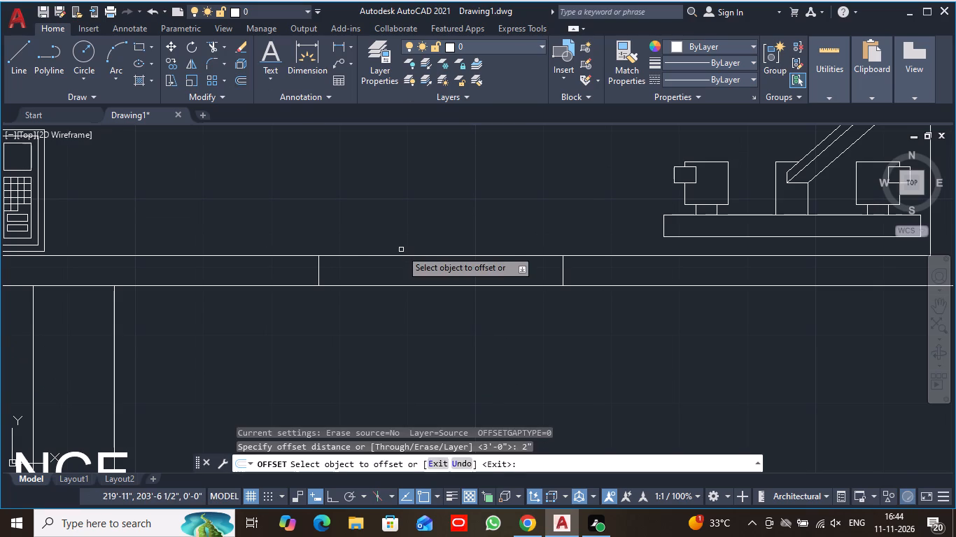
click(442, 257)
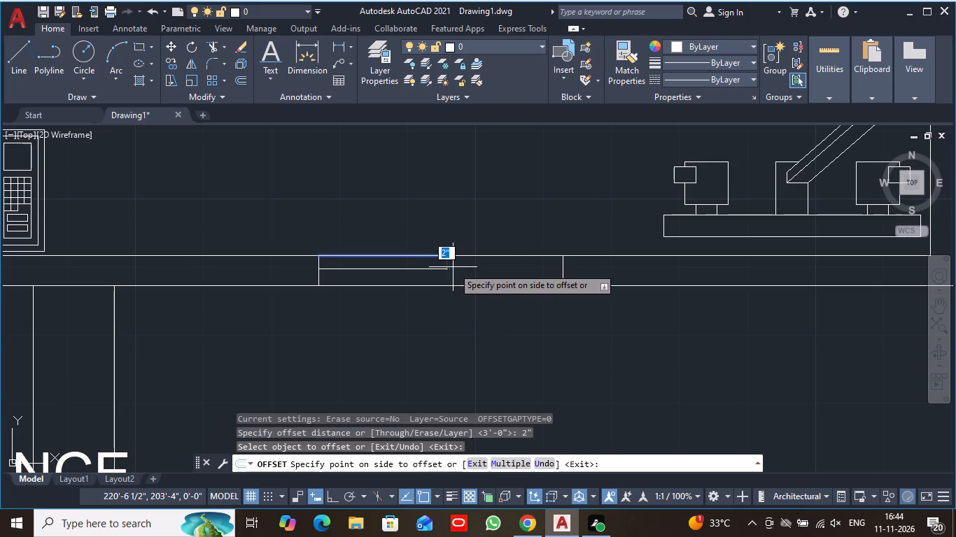
click(453, 267)
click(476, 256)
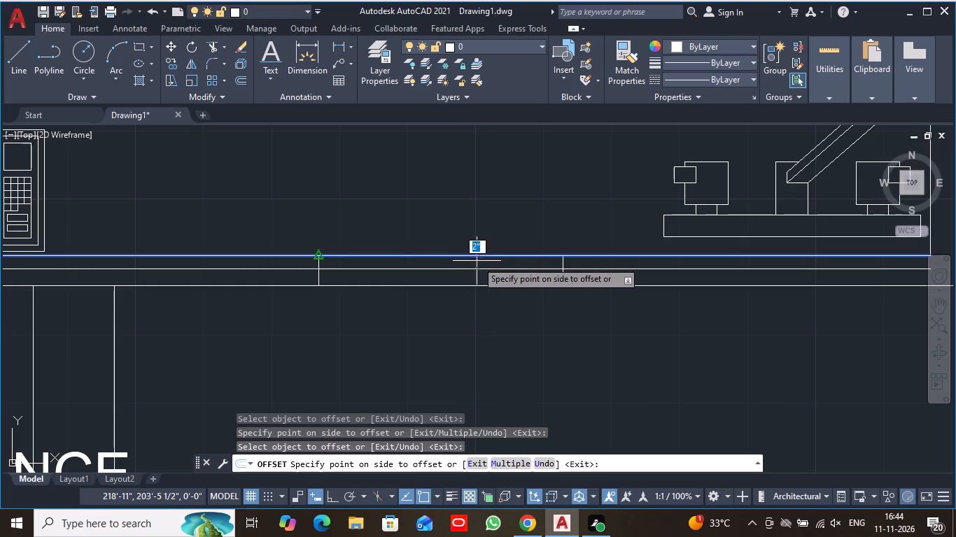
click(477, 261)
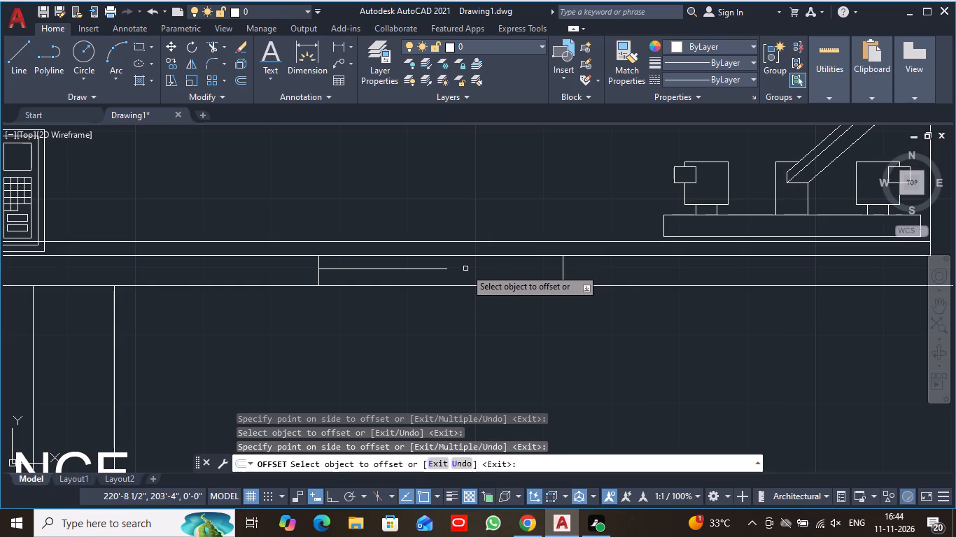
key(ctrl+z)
Offset the full-length inner face line of the kitchen's south wall 2" toward the outer face and end Offset.
click(487, 256)
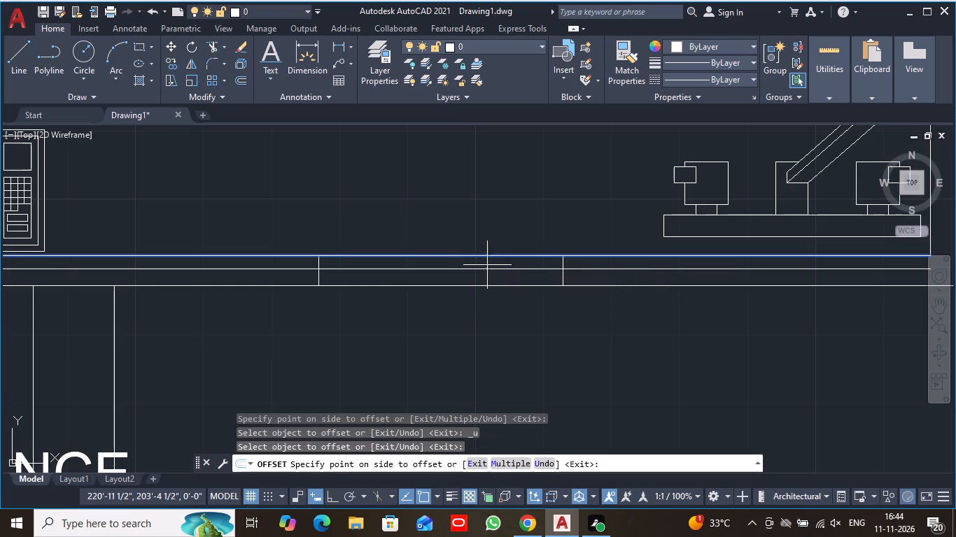
click(487, 265)
scroll(449, 301, up, 2)
middle_drag(453, 297, 454, 303)
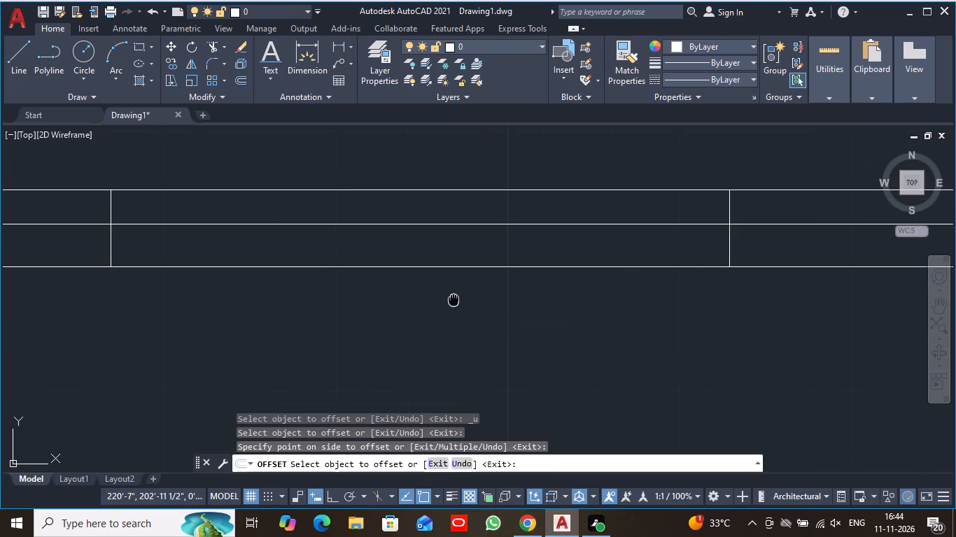
middle_drag(454, 303, 454, 320)
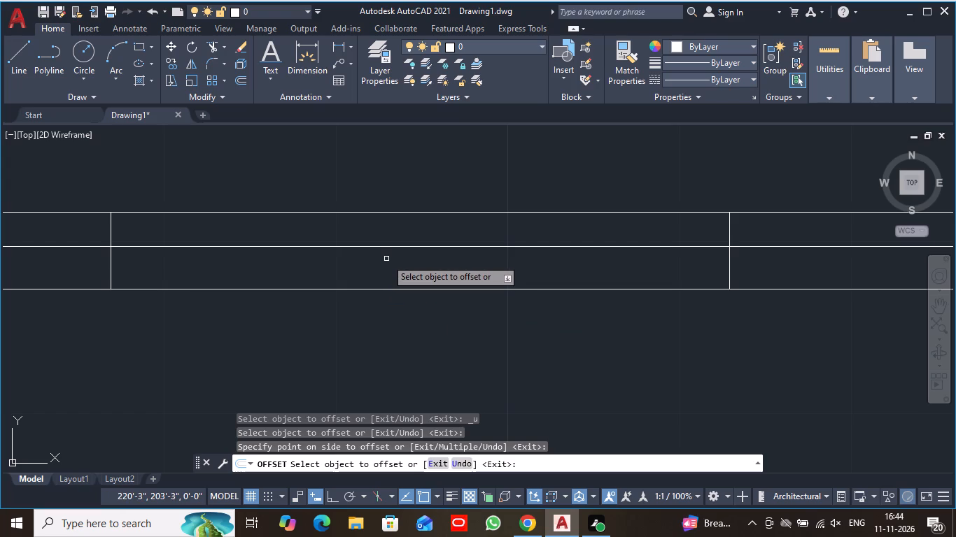
key(Escape)
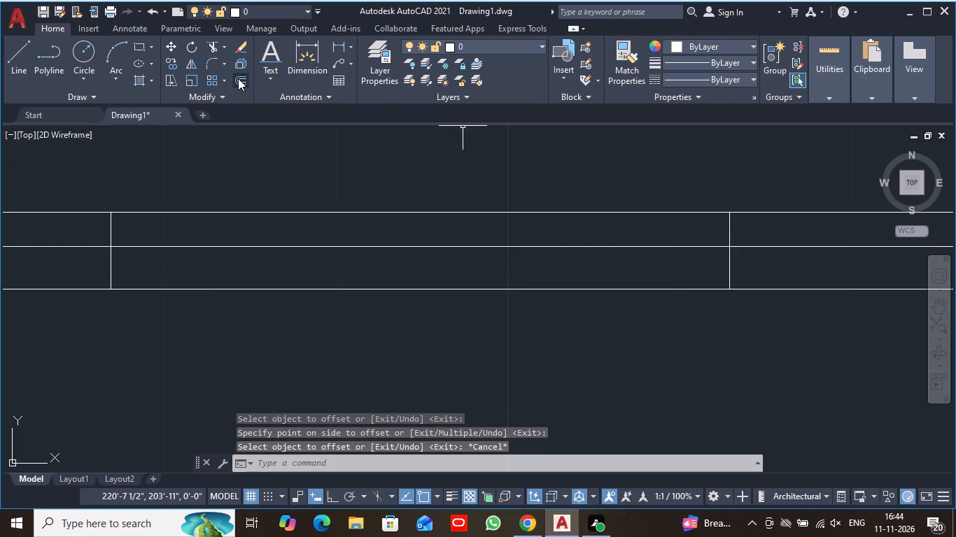
Offset both the short and the full-length middle lines of the kitchen's south wall 10" to the north and end Offset.
click(238, 78)
key(1)
key(0)
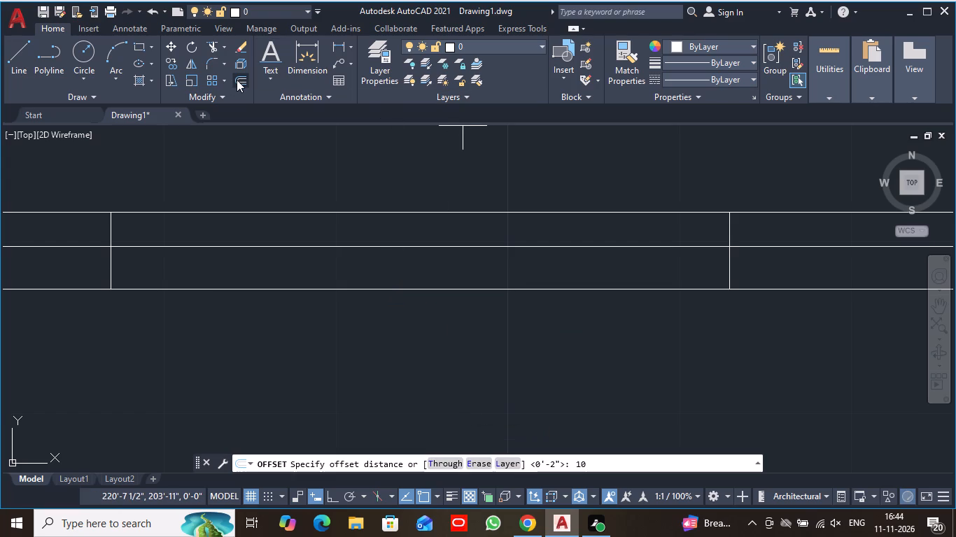
key(shift+quotedbl)
key(Return)
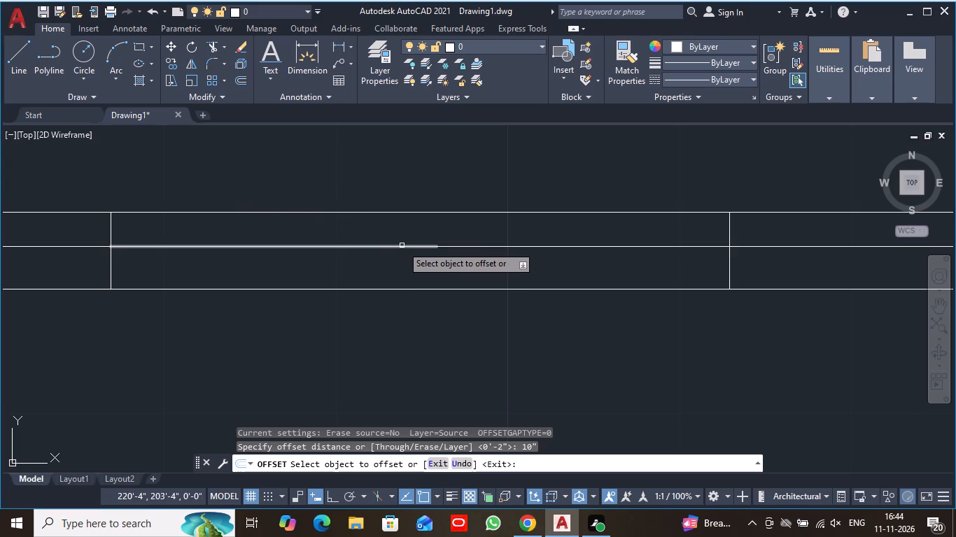
click(402, 246)
click(407, 234)
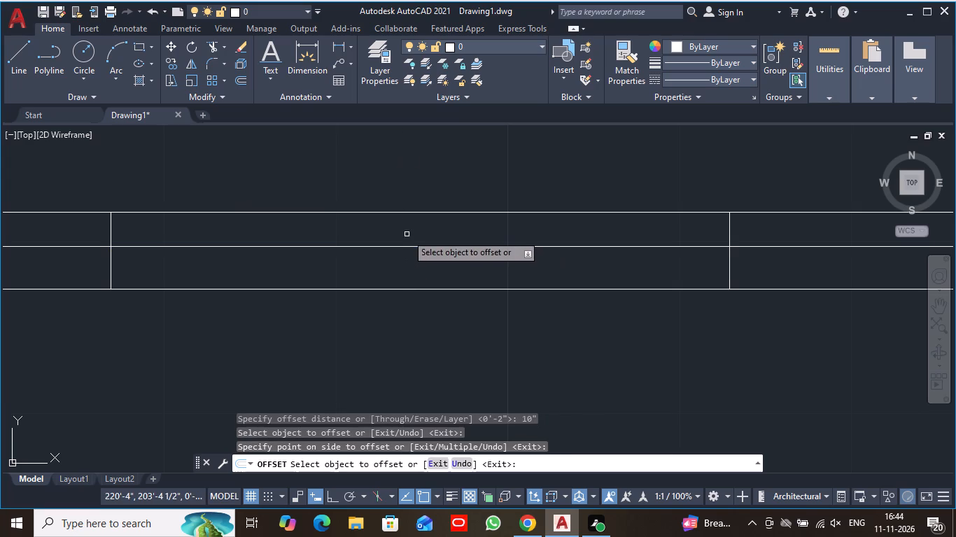
click(479, 247)
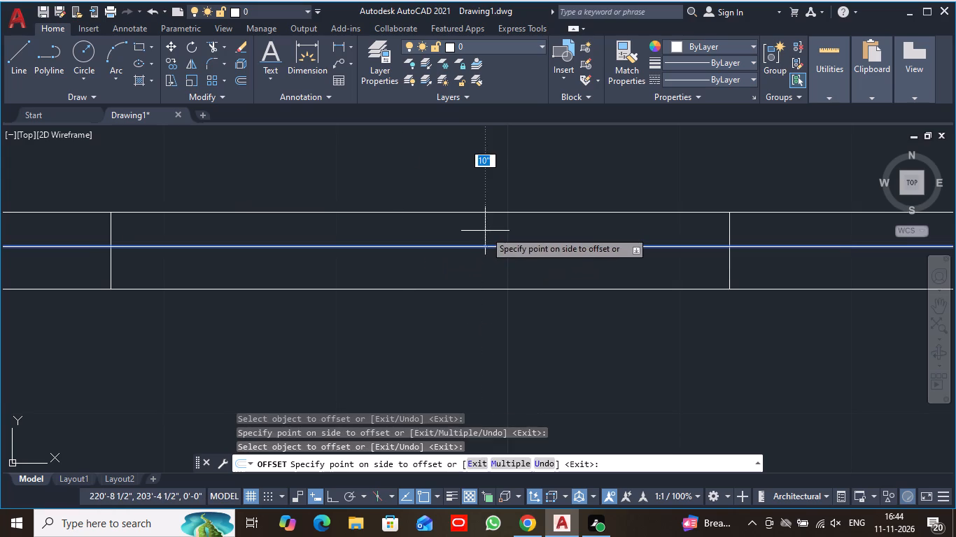
click(485, 231)
scroll(492, 232, down, 6)
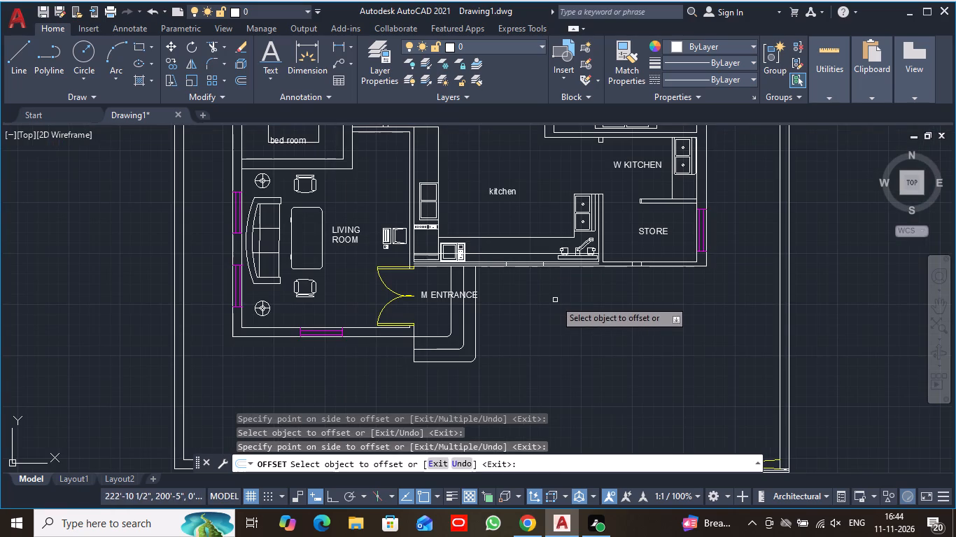
scroll(525, 289, up, 2)
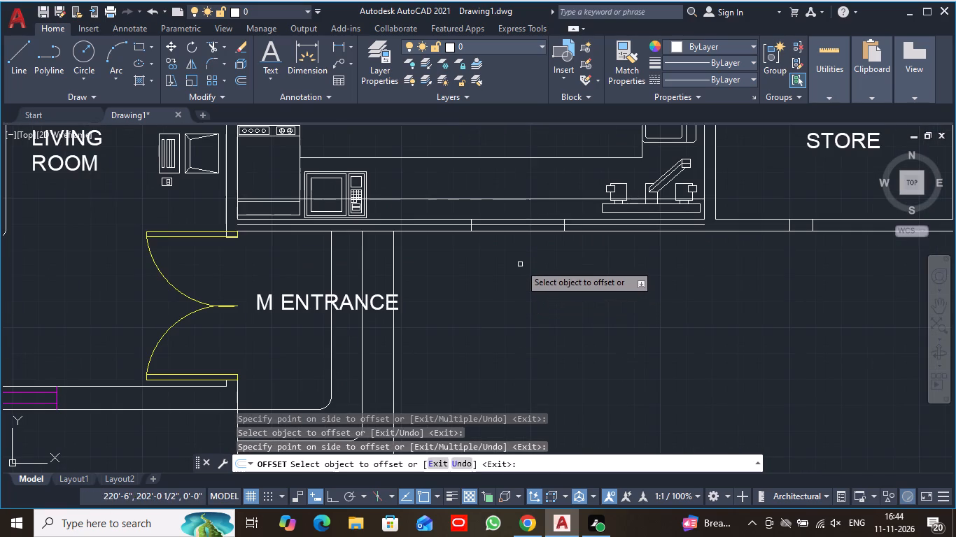
scroll(520, 264, up, 1)
middle_drag(519, 259, 492, 343)
key(Escape)
Regenerate the drawing.
text(RE)
key(space)
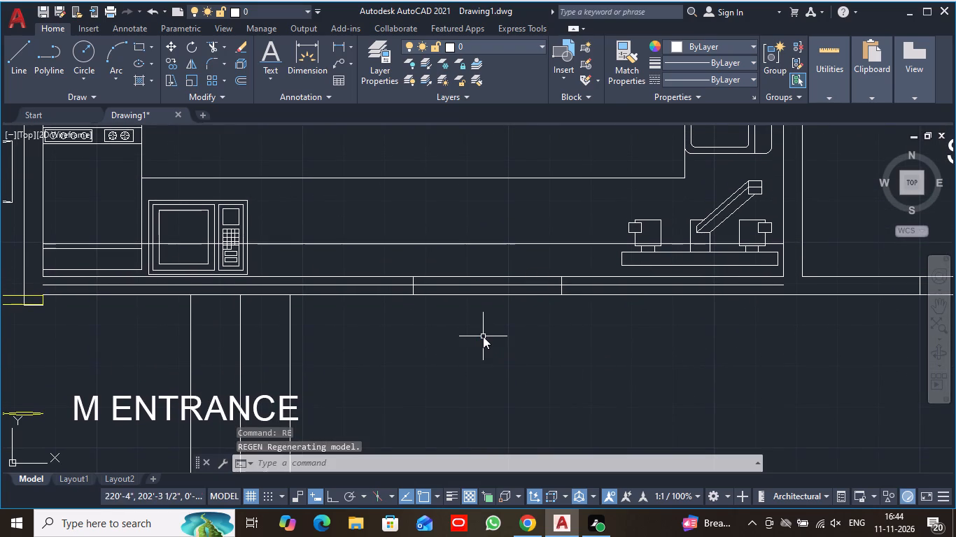
Trim the middle line in the kitchen's south wall on both sides of the 3' opening and end Trim.
text(TRV)
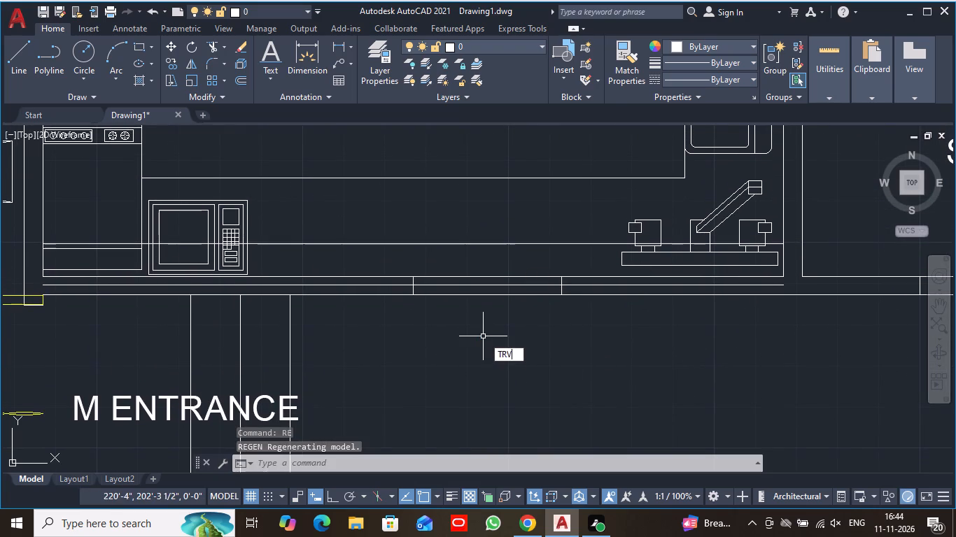
key(BackSpace)
key(space)
scroll(423, 332, up, 2)
middle_drag(393, 320, 391, 382)
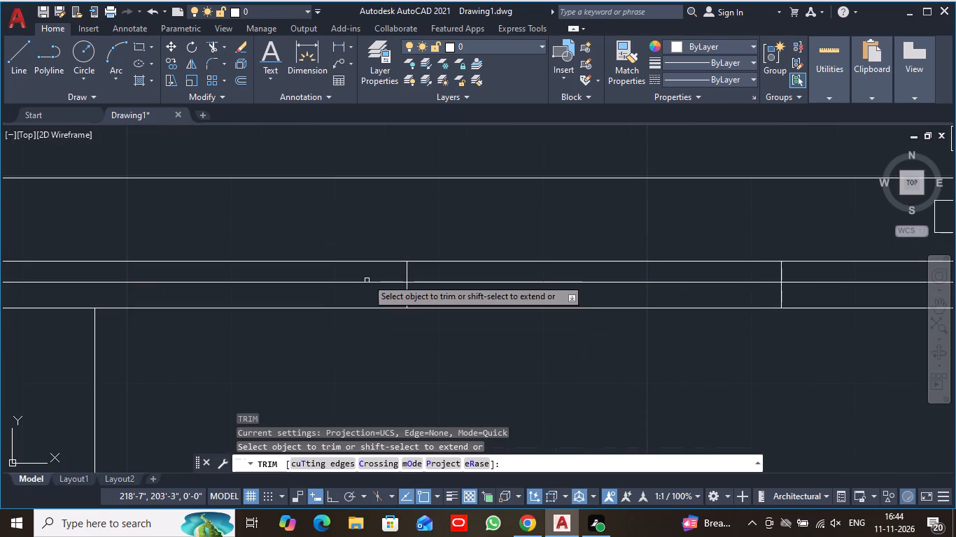
click(363, 283)
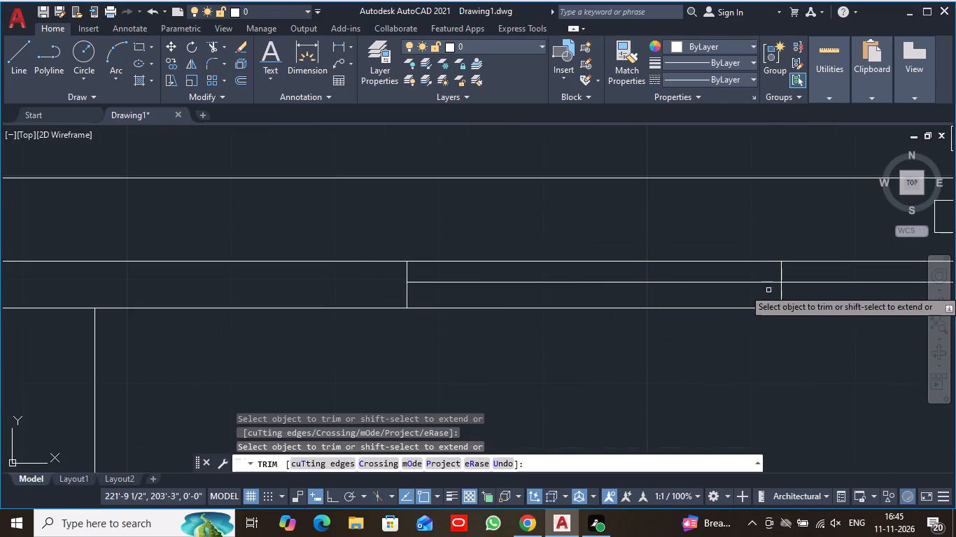
click(861, 284)
scroll(774, 365, down, 2)
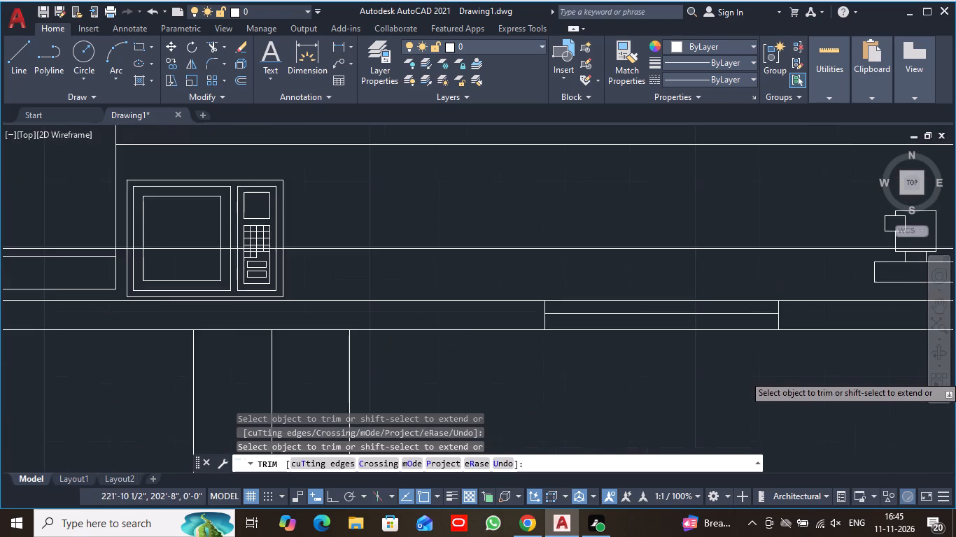
scroll(766, 376, down, 1)
middle_drag(764, 387, 550, 367)
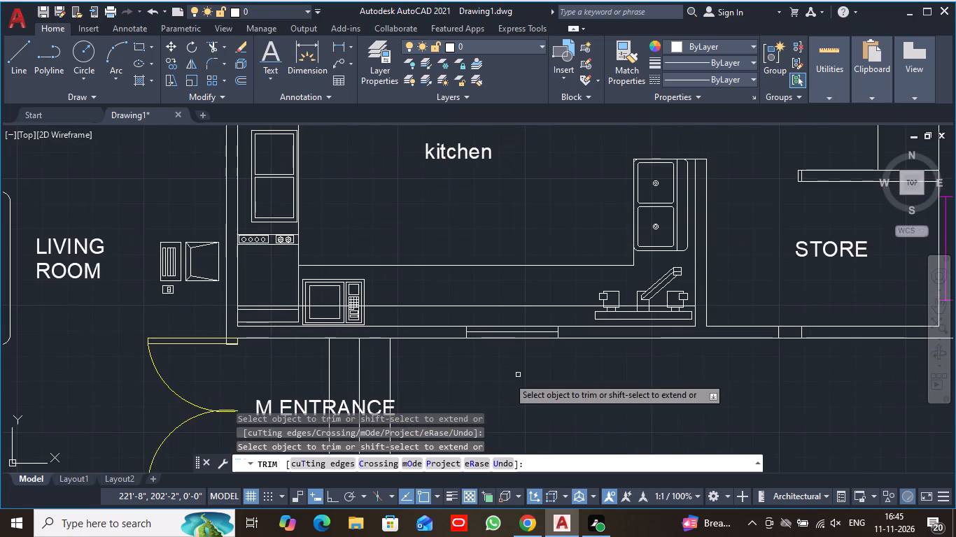
scroll(484, 368, up, 1)
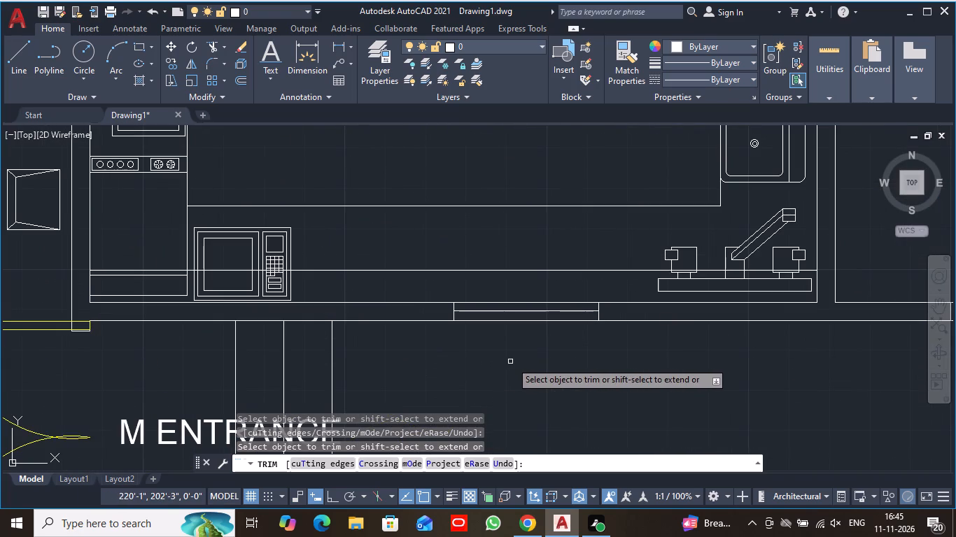
scroll(516, 361, up, 1)
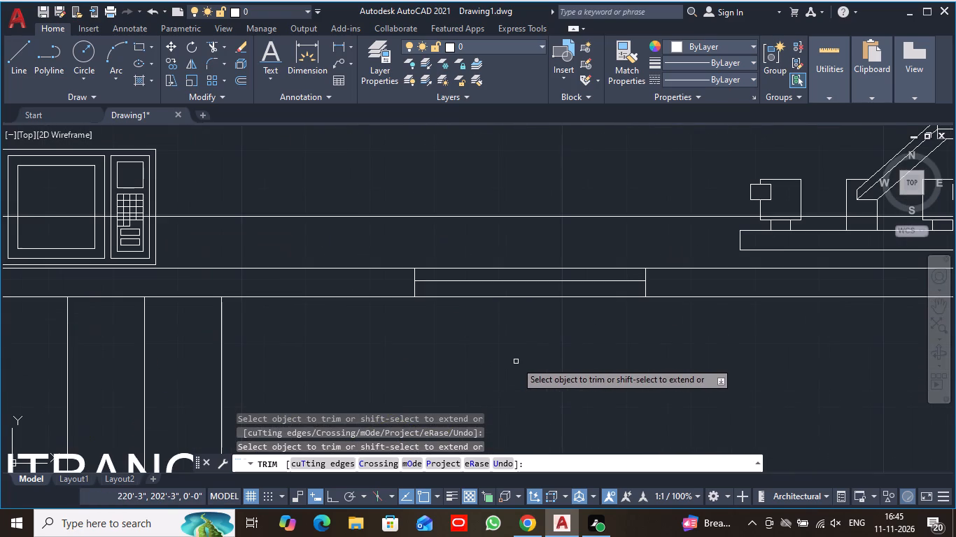
middle_drag(514, 343, 495, 385)
key(Escape)
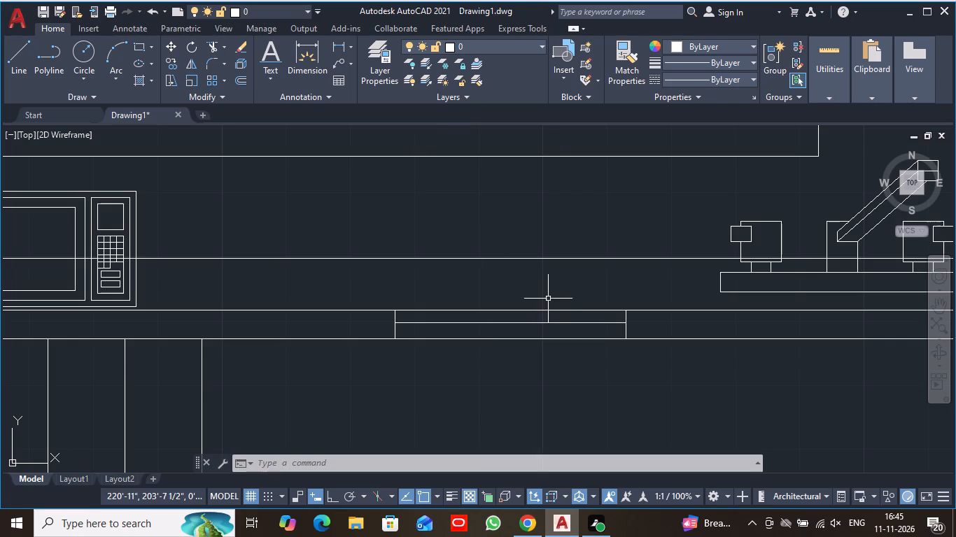
Move the opening's middle line and its two end lines in the kitchen's south wall to the WINDOWS layer and clear the selection.
scroll(559, 294, up, 1)
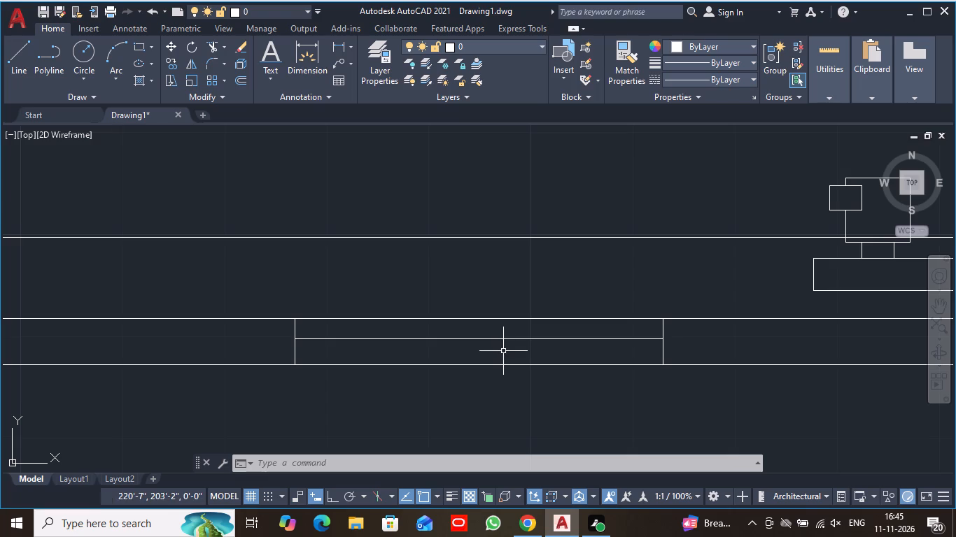
click(505, 340)
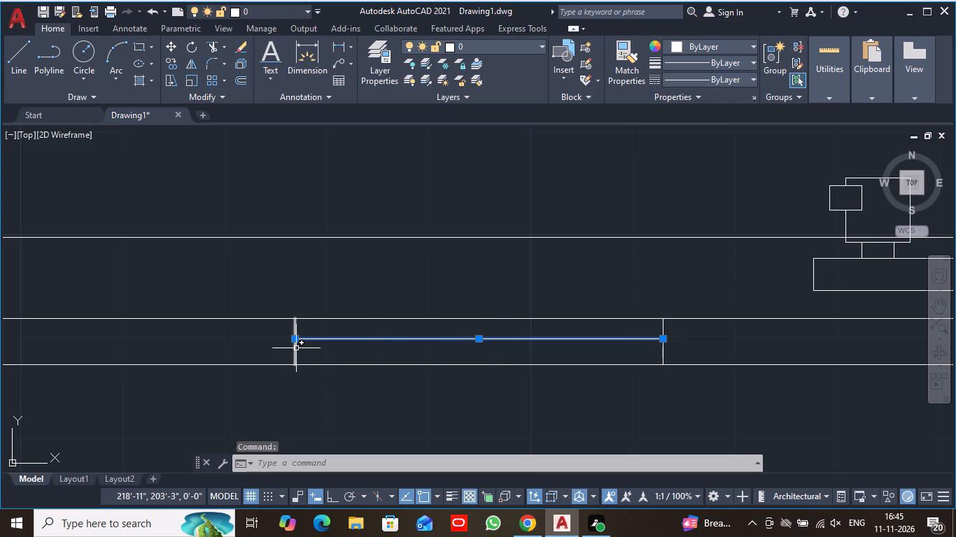
click(295, 350)
click(664, 355)
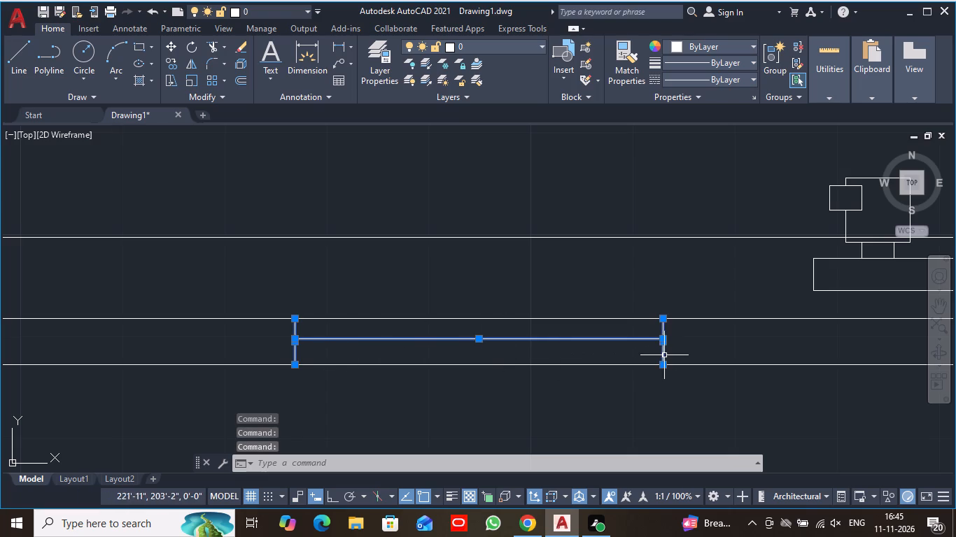
click(542, 45)
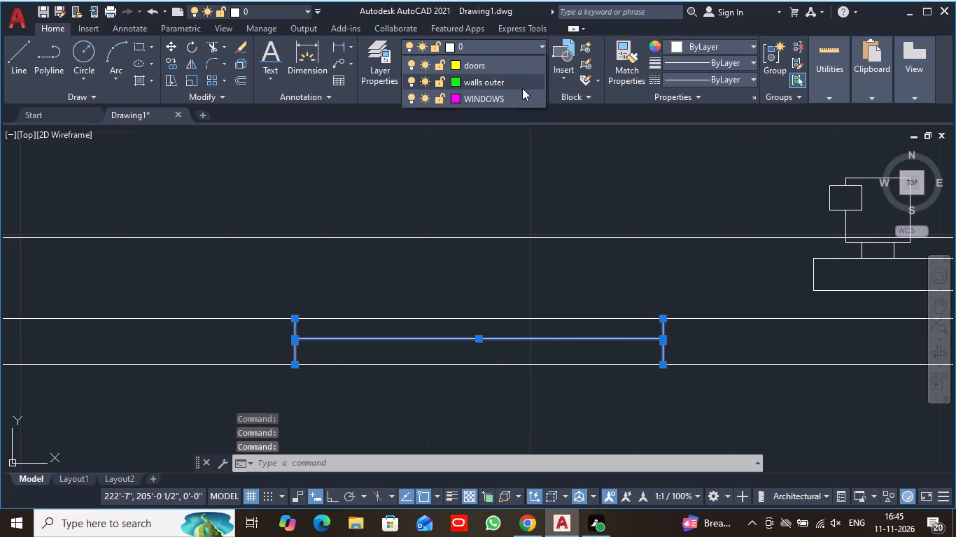
click(508, 117)
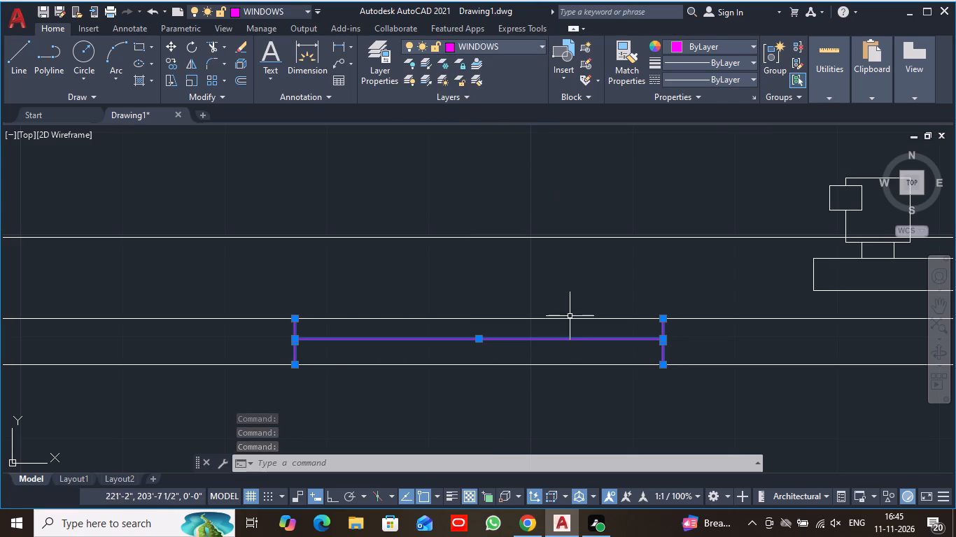
click(547, 403)
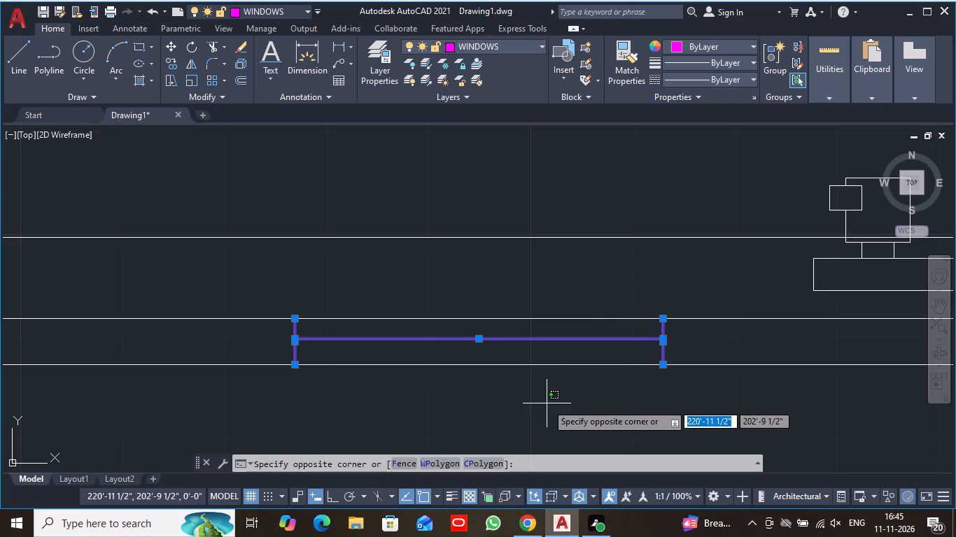
key(Escape)
key(Escape)
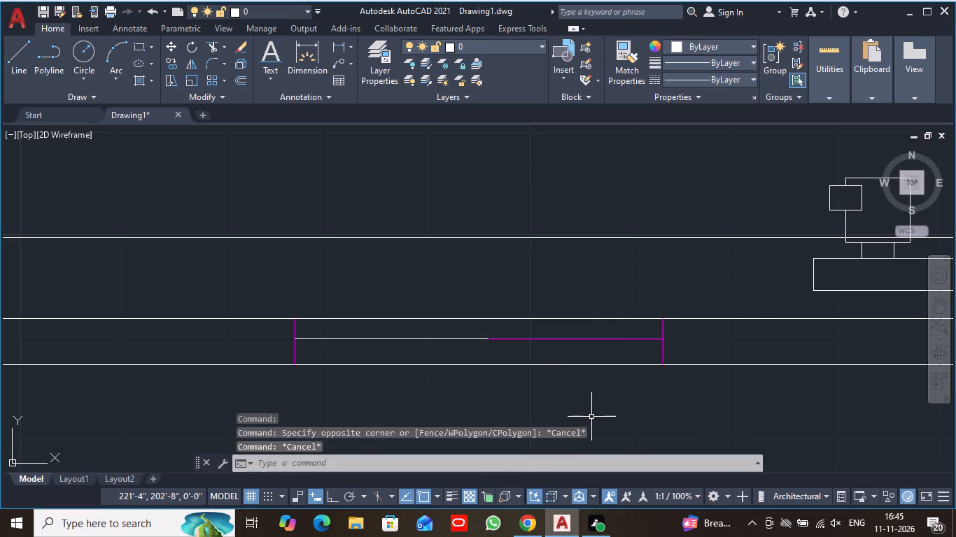
scroll(591, 417, down, 1)
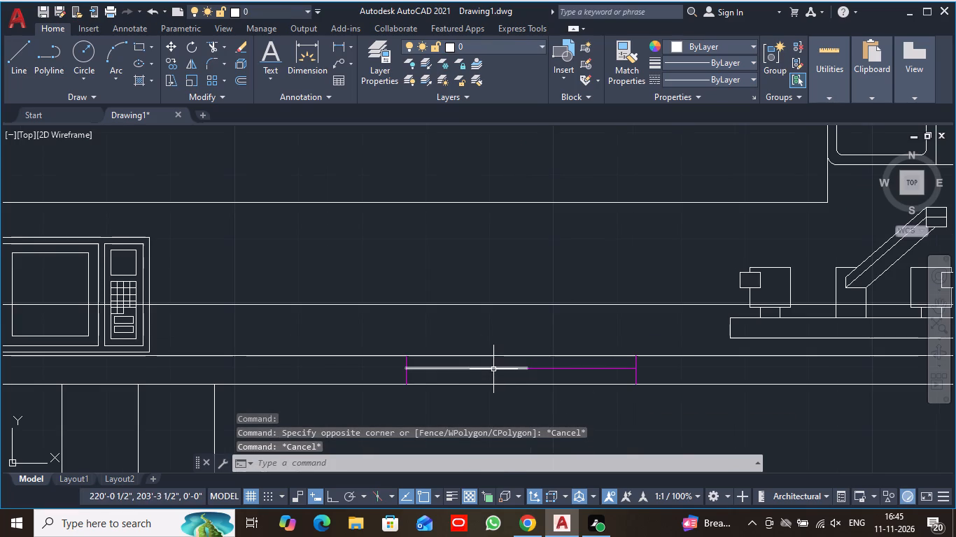
Move the remaining white short middle line in the kitchen's south wall opening to the WINDOWS layer and clear the selection.
click(493, 369)
click(529, 40)
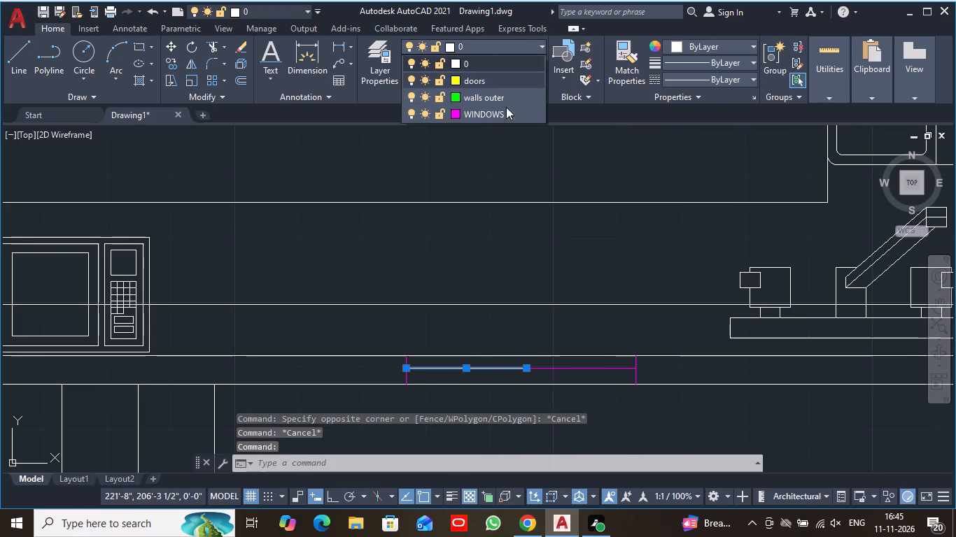
click(501, 116)
scroll(583, 308, down, 3)
click(609, 426)
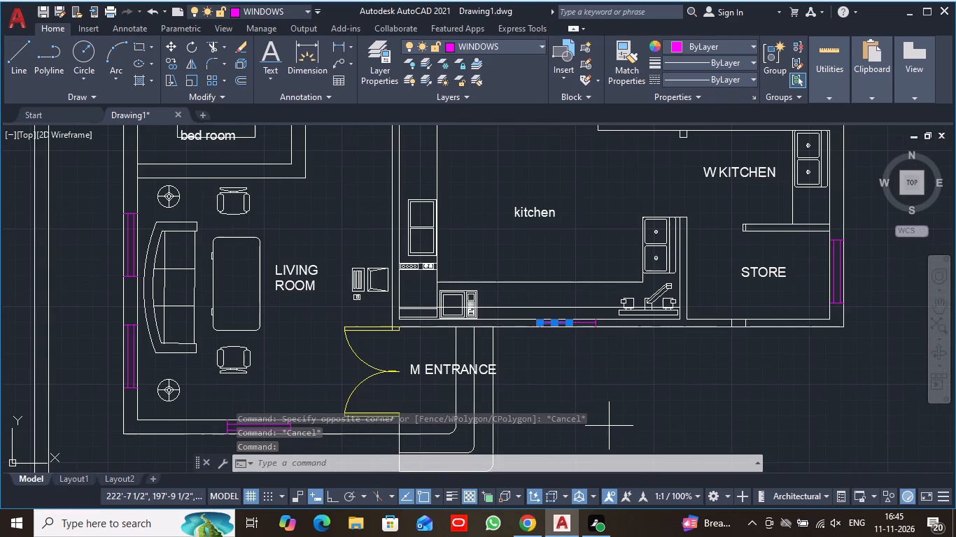
key(Escape)
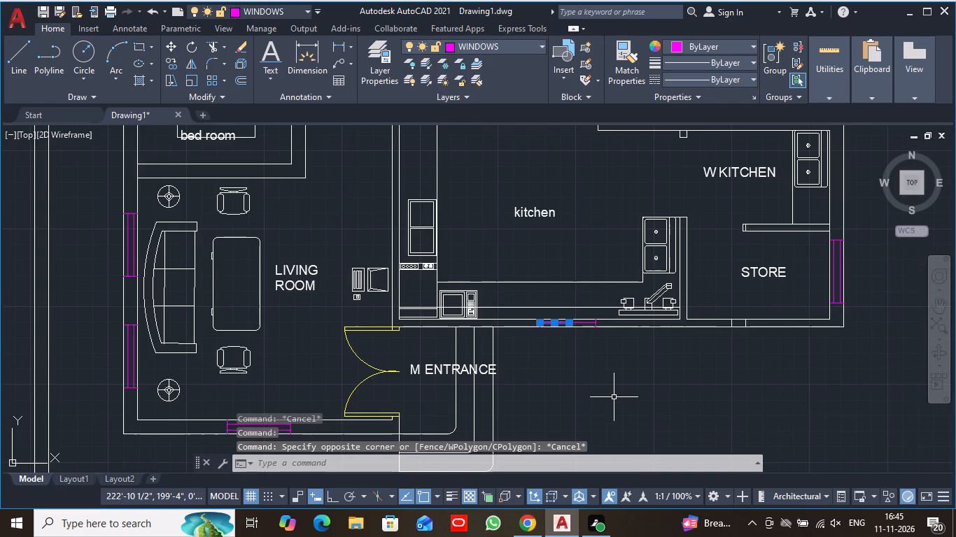
key(Escape)
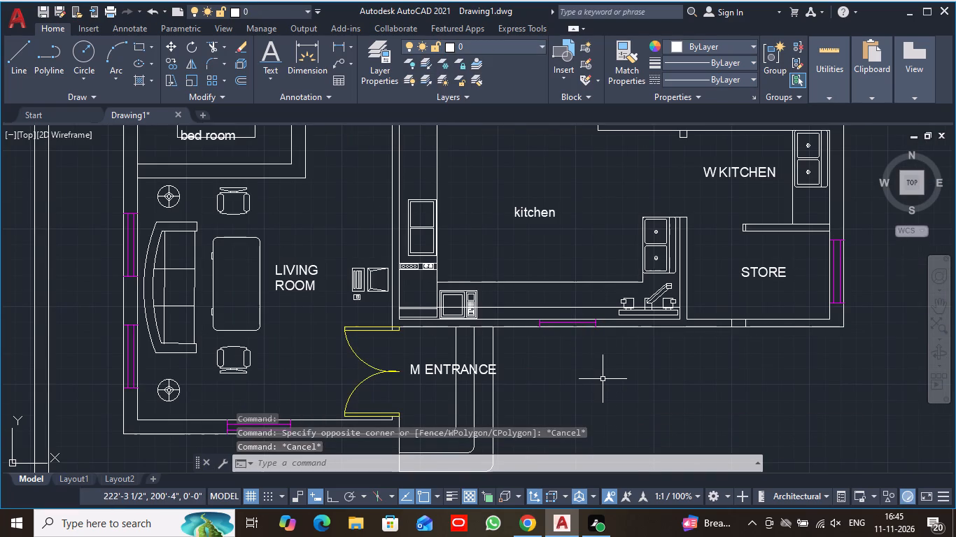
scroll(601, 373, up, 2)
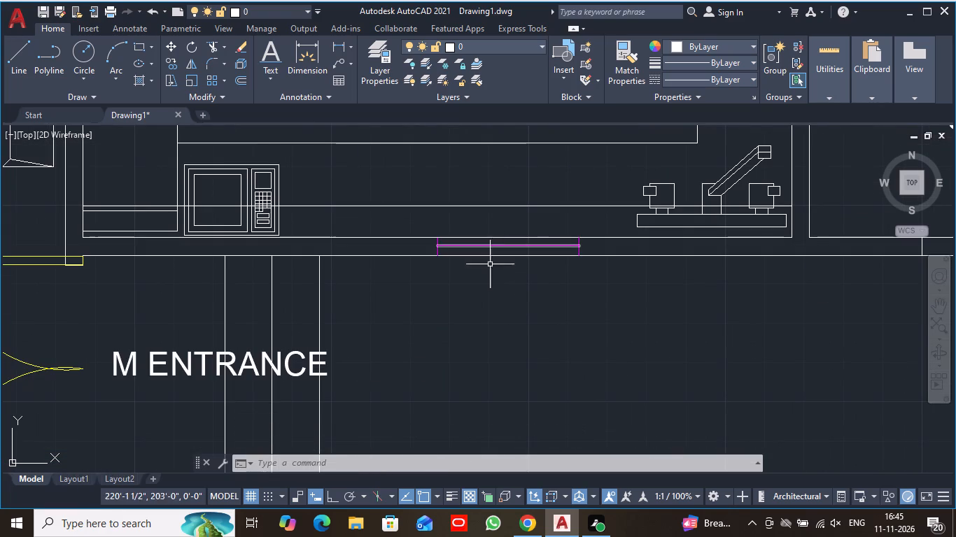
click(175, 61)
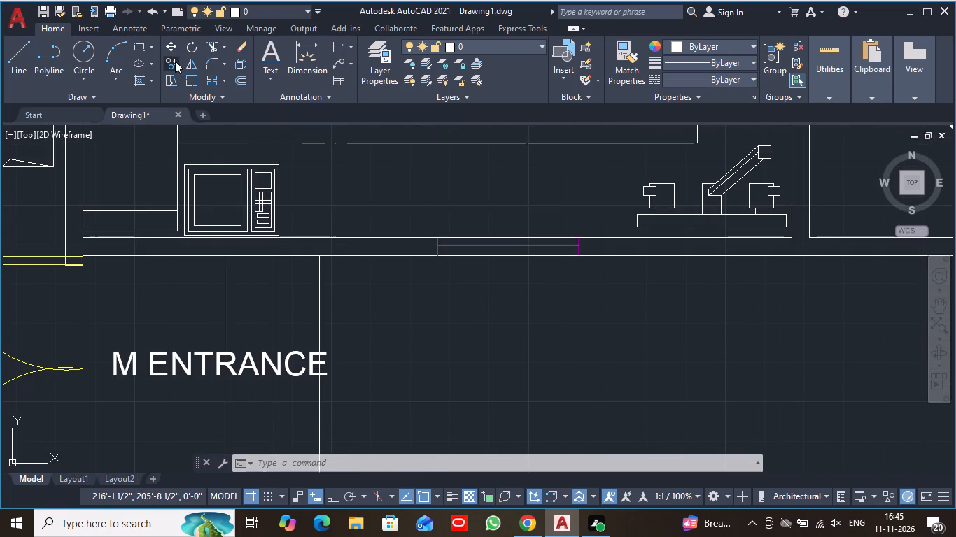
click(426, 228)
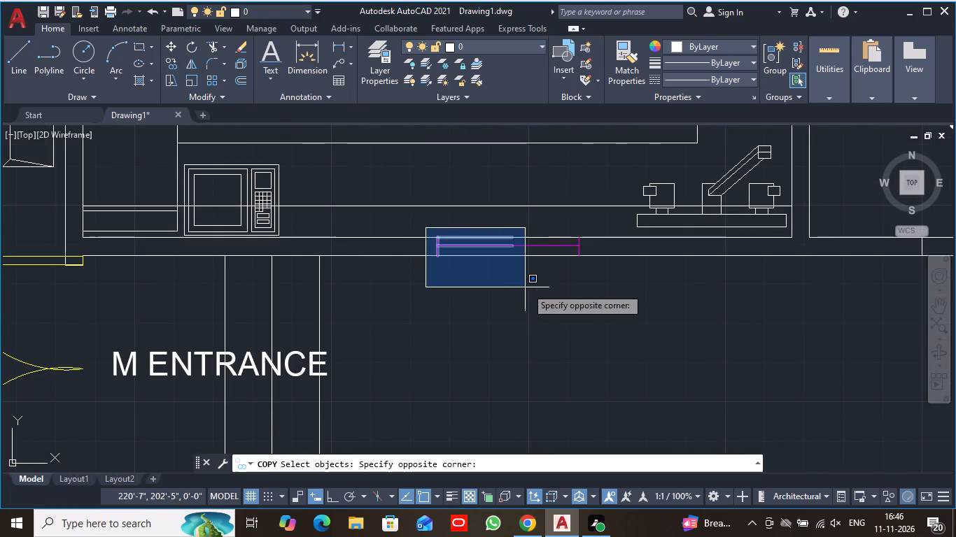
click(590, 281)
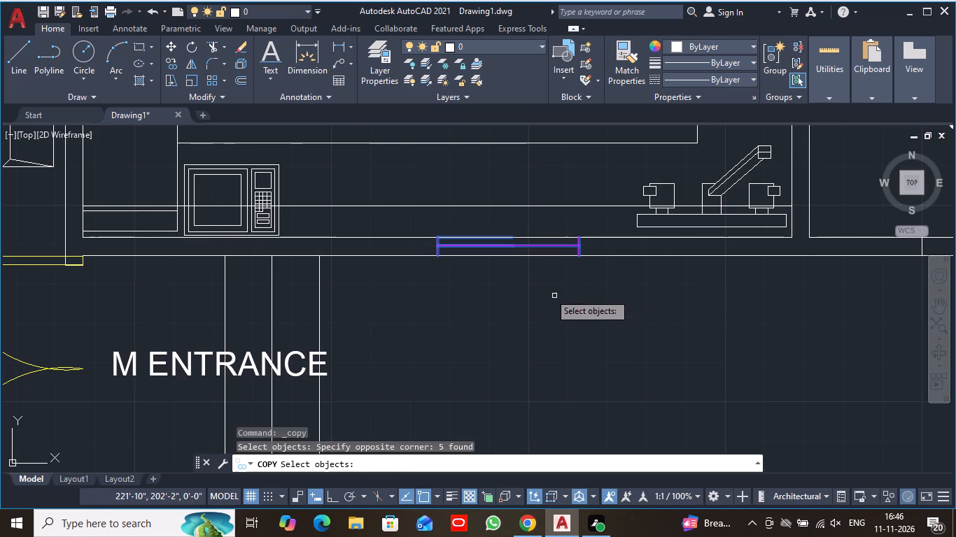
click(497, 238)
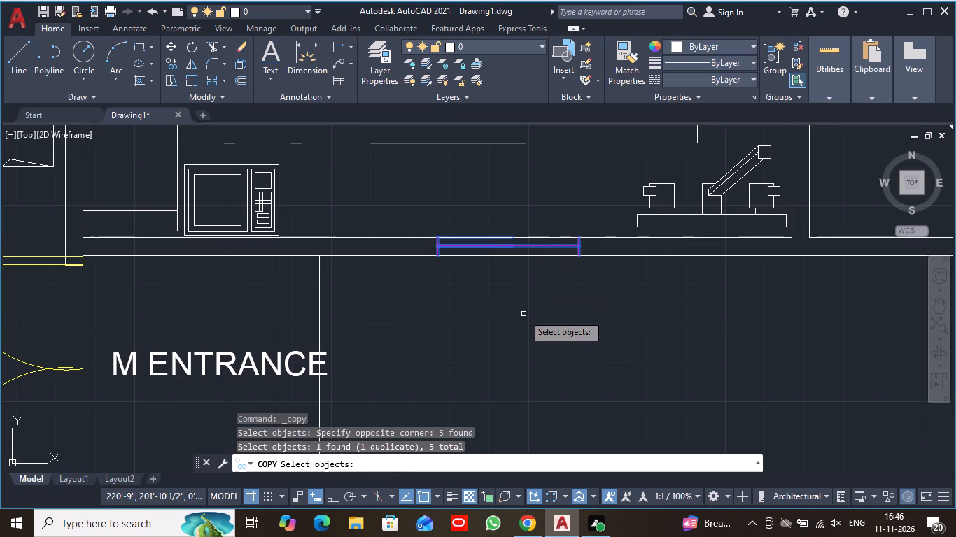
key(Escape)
Copy the kitchen south wall window's middle lines and two end lines 11'-6 1/2" east into the store's south wall and end Copy.
click(495, 245)
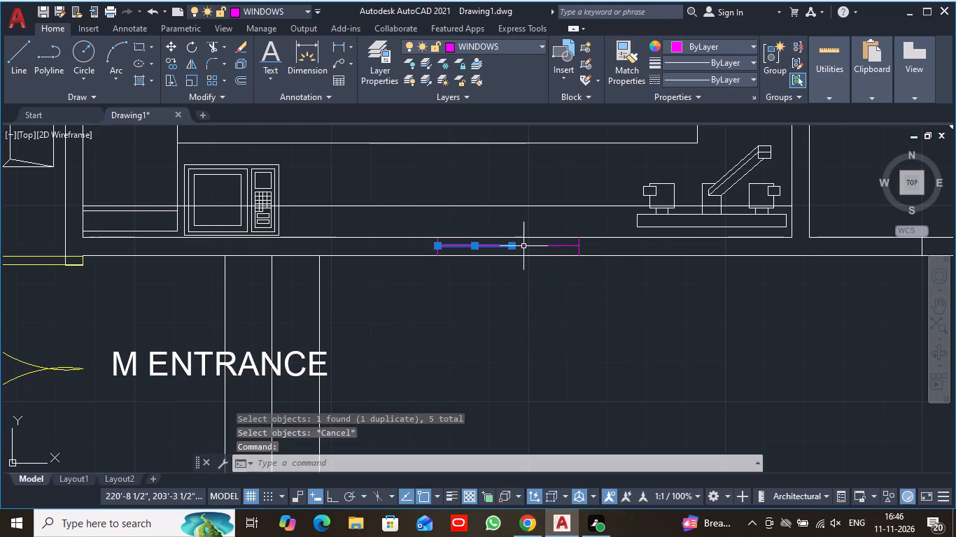
click(533, 246)
scroll(452, 247, up, 5)
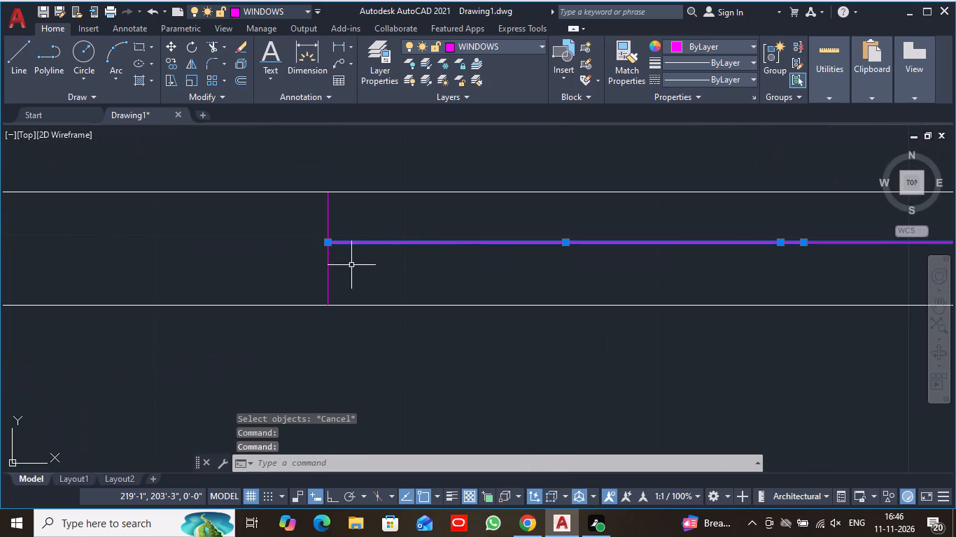
click(329, 274)
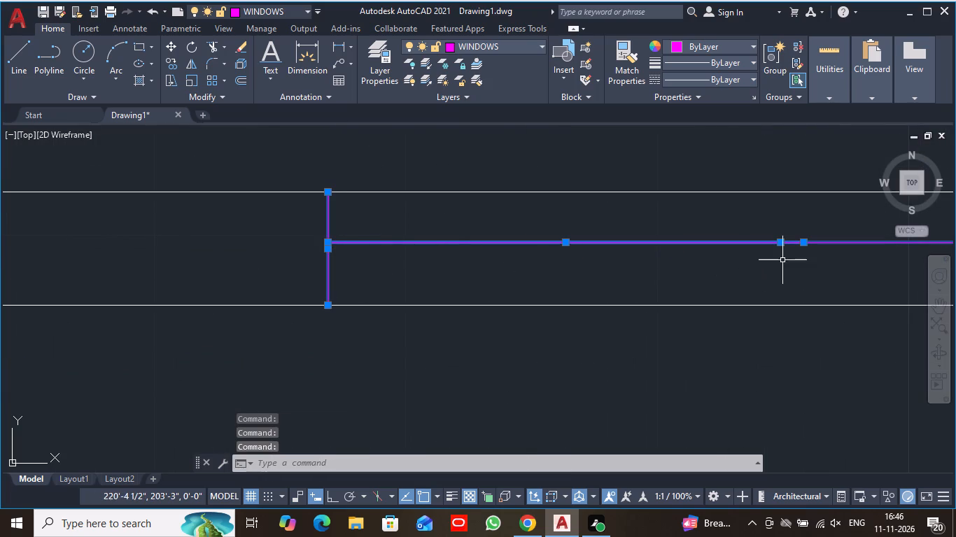
middle_drag(783, 259, 295, 270)
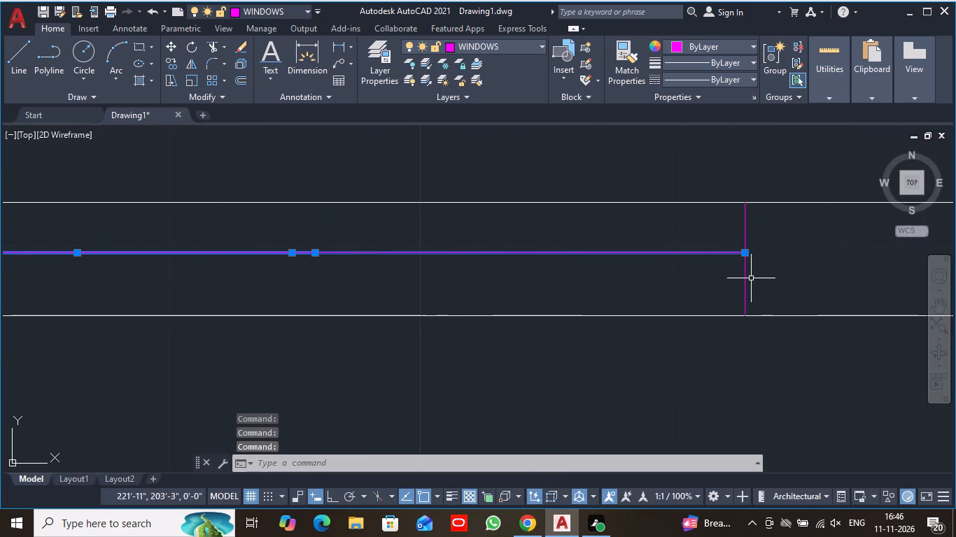
click(745, 285)
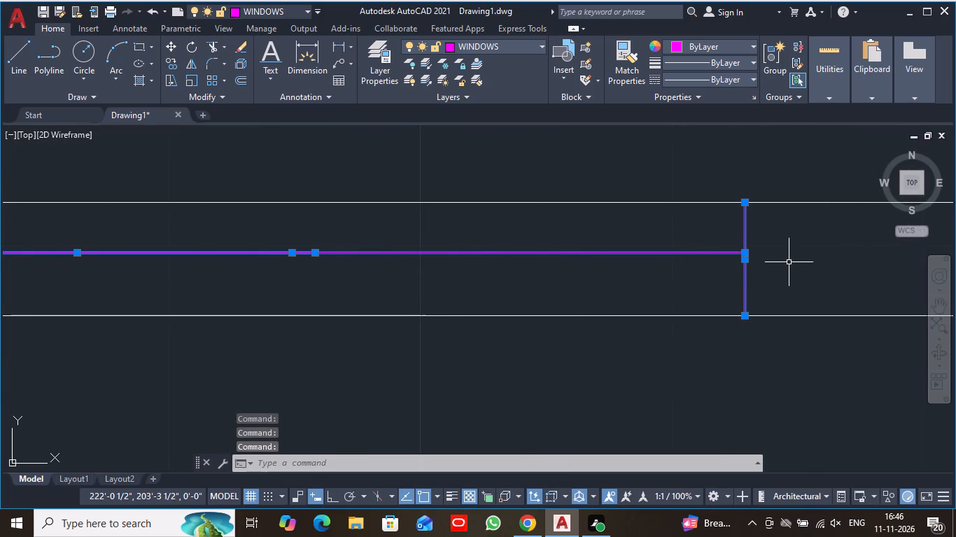
click(173, 59)
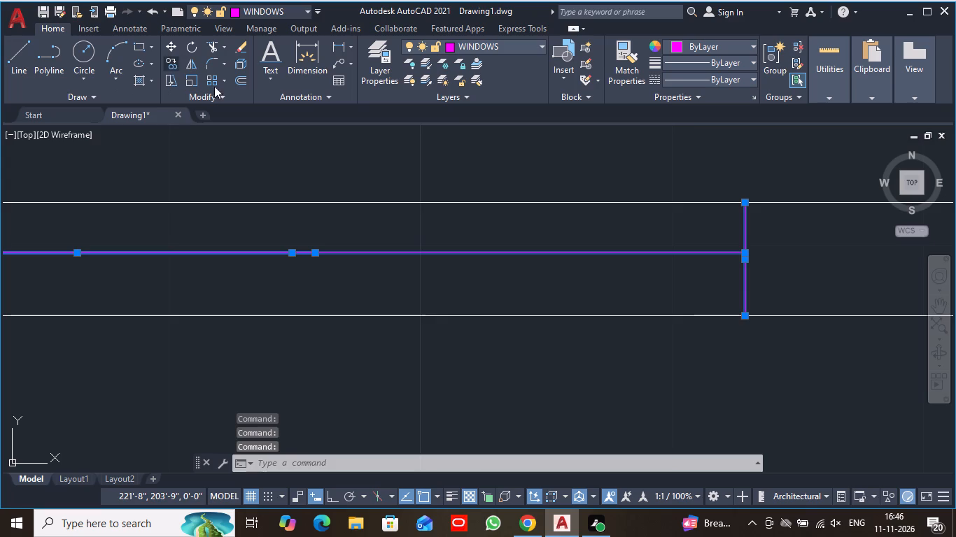
scroll(358, 314, down, 2)
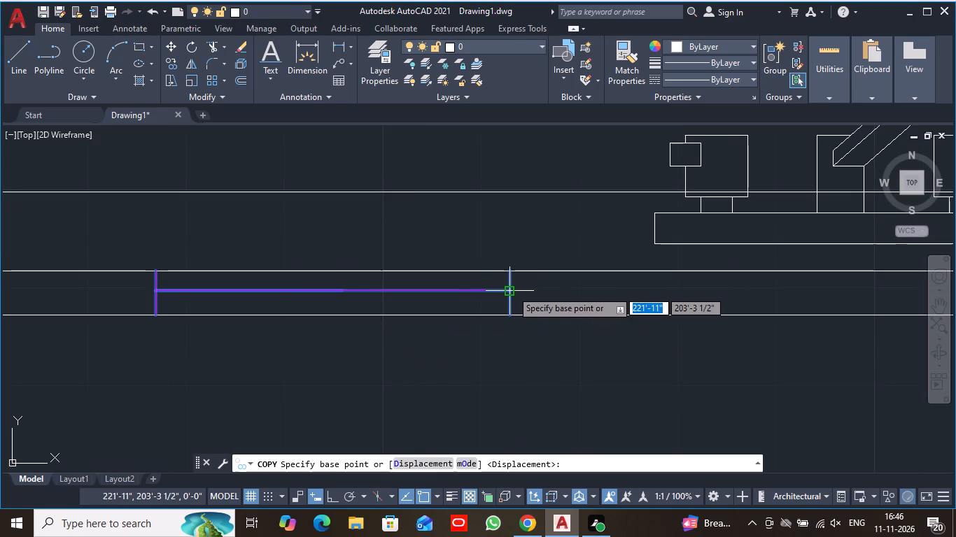
click(512, 291)
scroll(668, 296, down, 3)
middle_drag(672, 295, 671, 295)
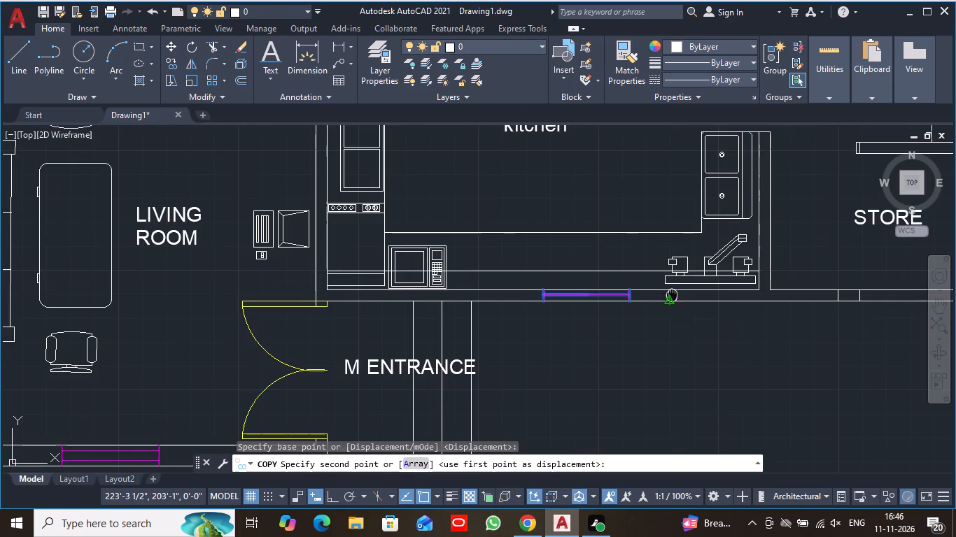
middle_drag(671, 295, 76, 297)
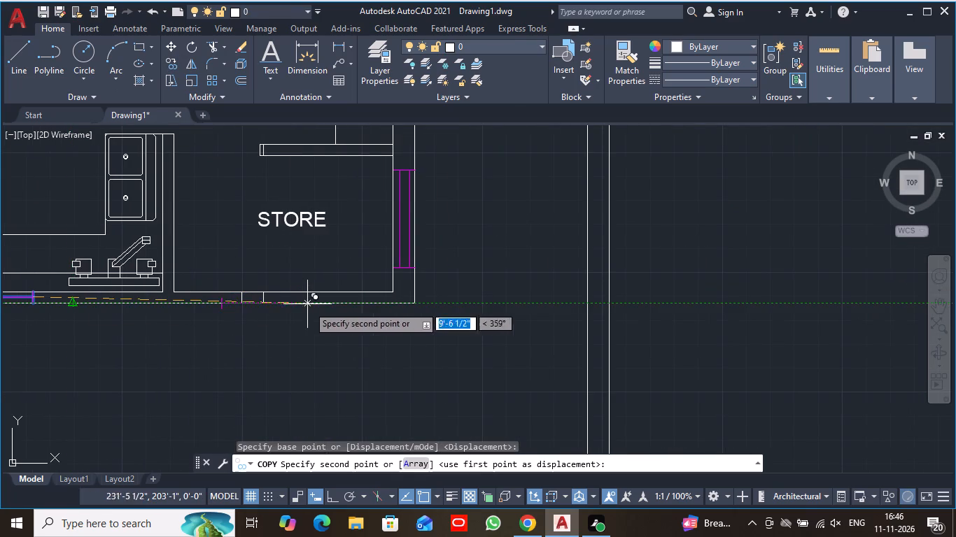
scroll(356, 295, up, 3)
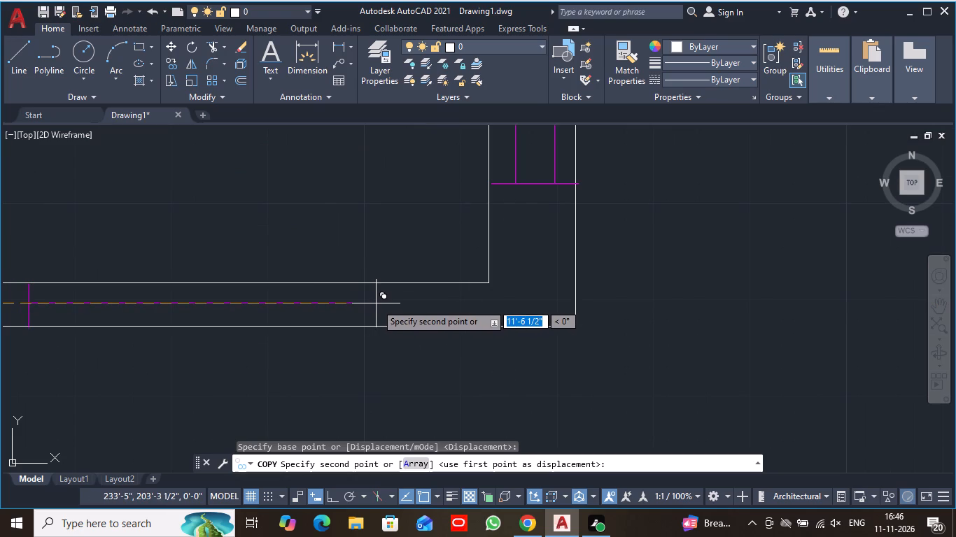
click(376, 303)
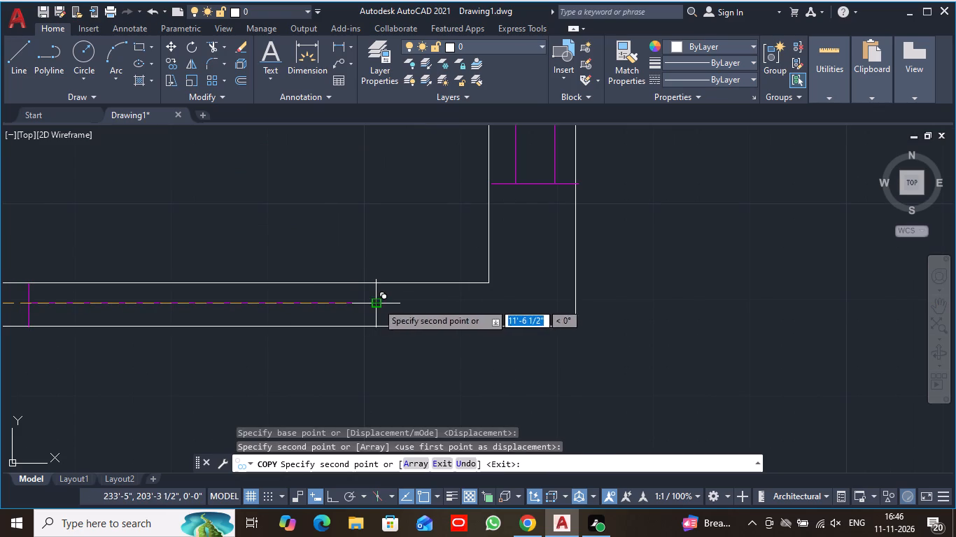
key(Escape)
Examine the whole floor plan for window placement and room labels, dismissing the chat notification.
scroll(441, 367, down, 3)
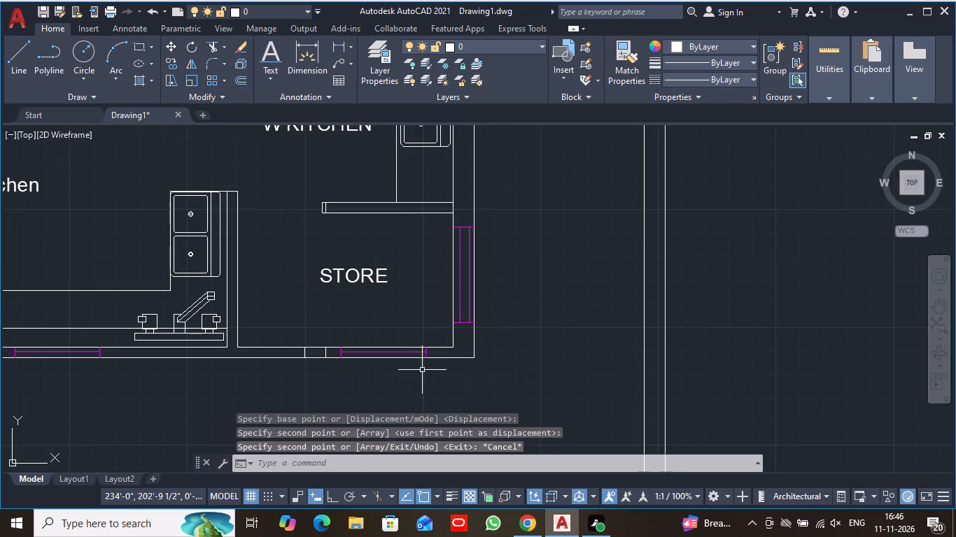
middle_drag(268, 399, 476, 320)
scroll(475, 319, down, 2)
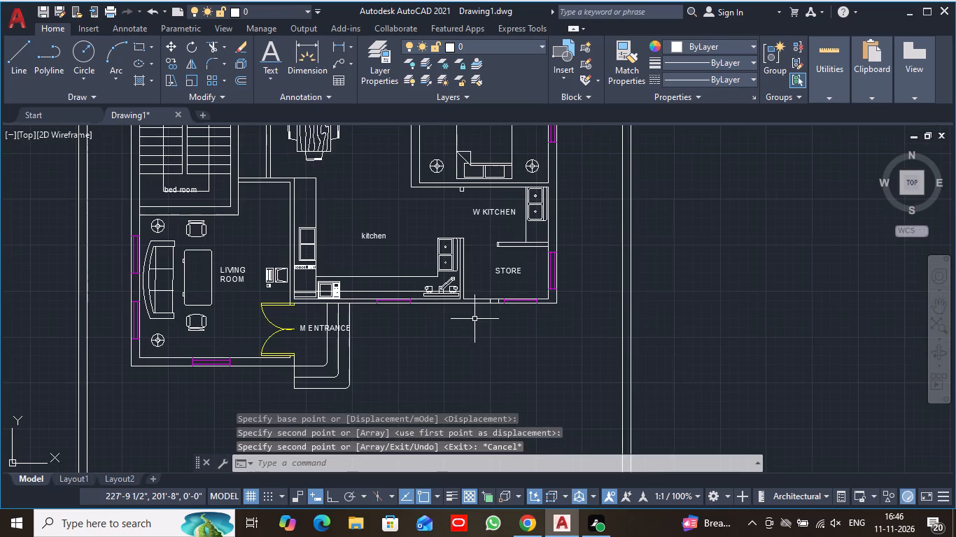
scroll(400, 355, down, 1)
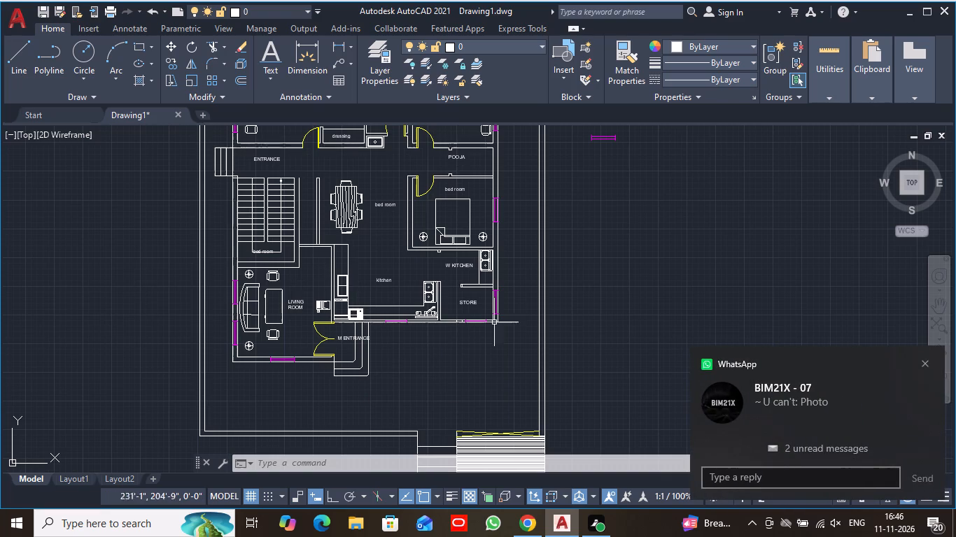
click(923, 362)
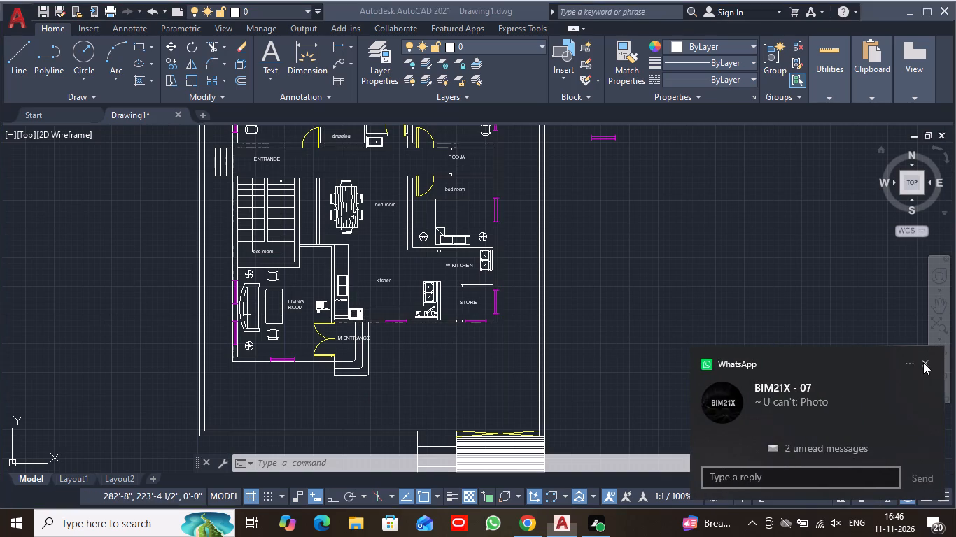
scroll(647, 264, down, 1)
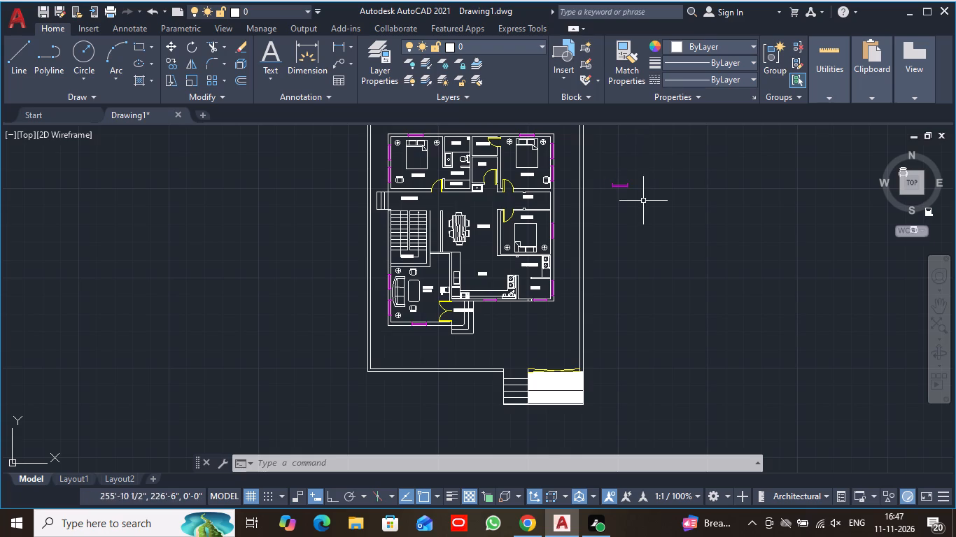
scroll(427, 285, up, 3)
middle_drag(447, 191, 448, 355)
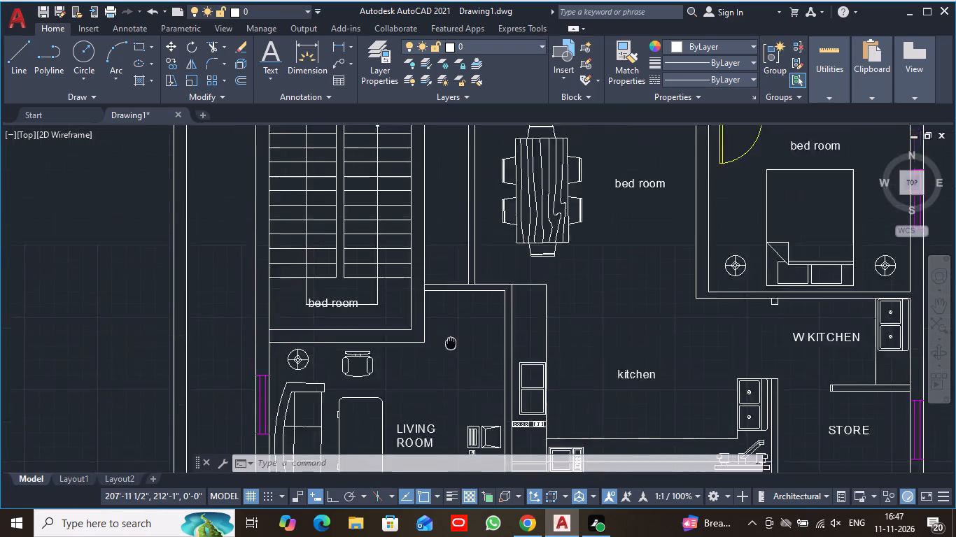
middle_drag(448, 355, 433, 436)
scroll(433, 431, down, 1)
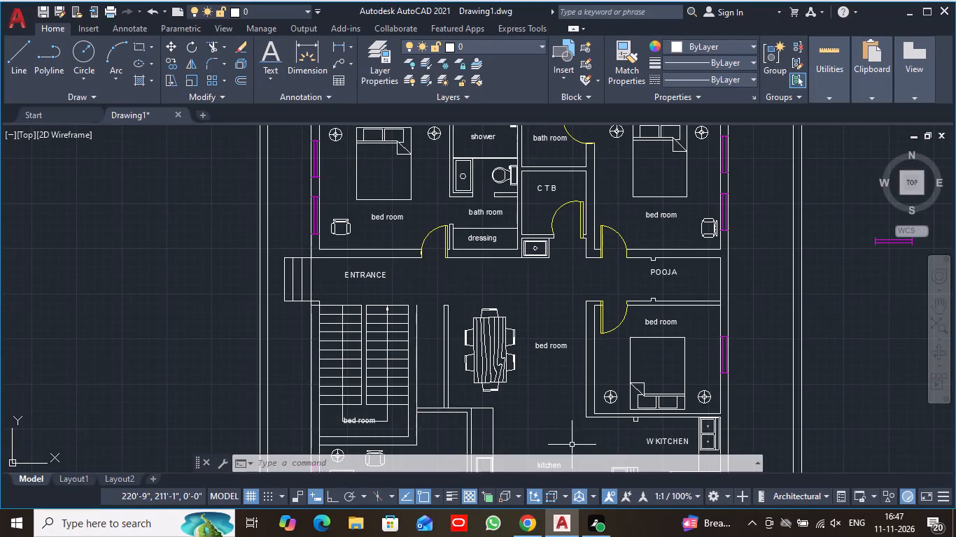
Change the "bed room" label at the foot of the staircase to STAIRS.
middle_drag(551, 415, 621, 209)
scroll(621, 210, up, 2)
middle_drag(621, 210, 661, 338)
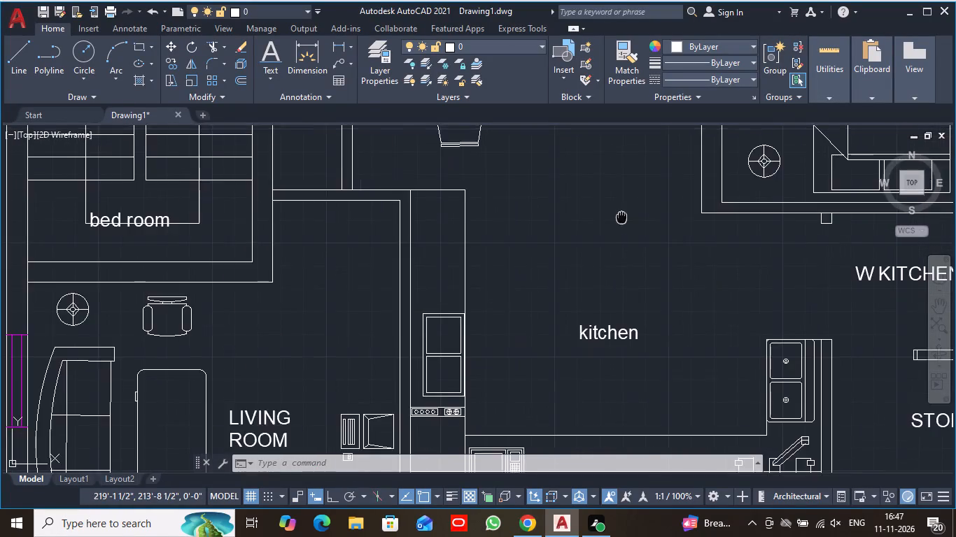
middle_drag(661, 338, 662, 346)
middle_drag(197, 395, 331, 364)
scroll(339, 361, up, 1)
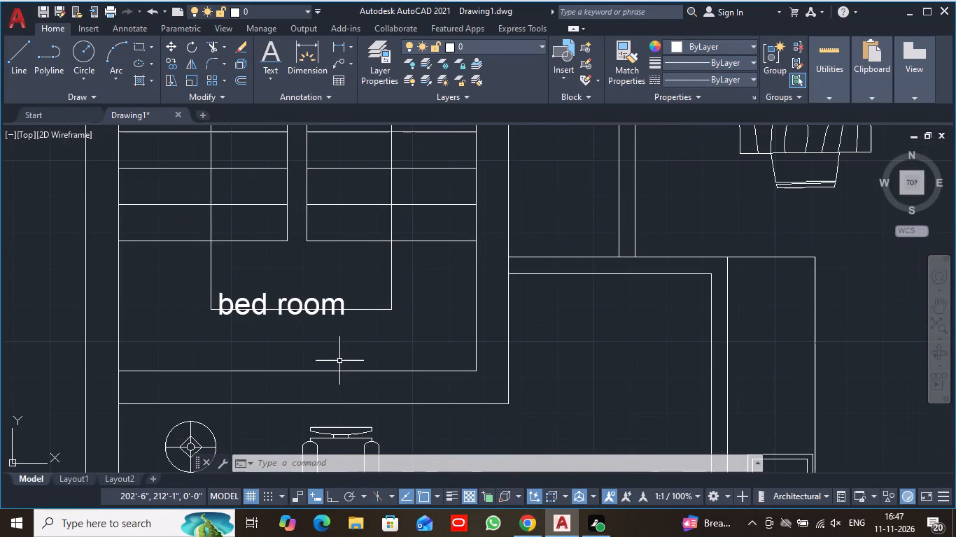
double_click(294, 303)
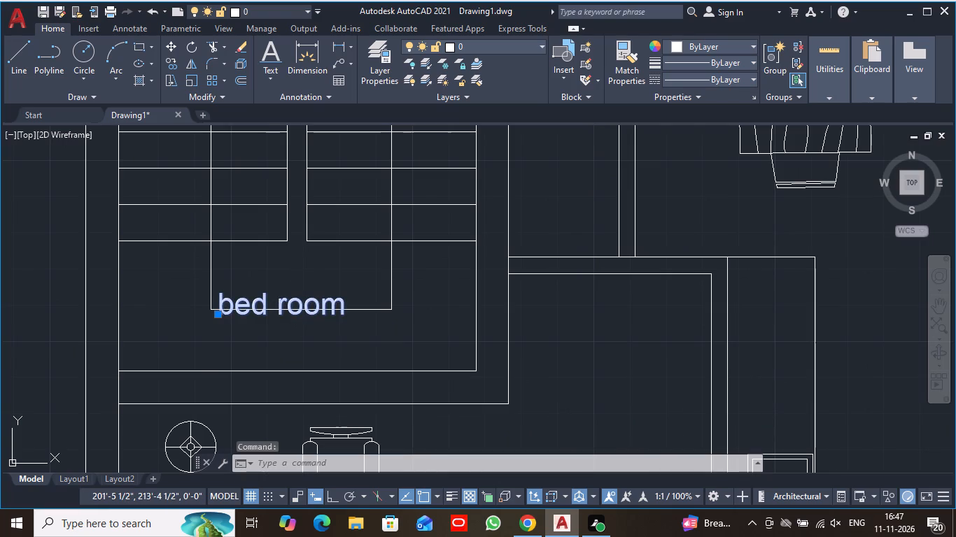
text(STA)
text(IRS)
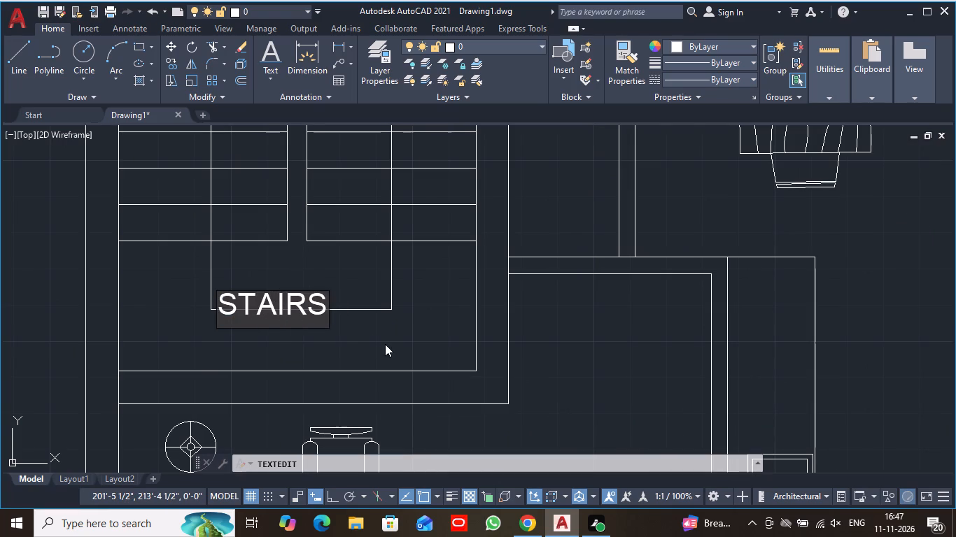
click(385, 344)
Change the "bed room" label beside the dining table to DINING.
scroll(497, 275, down, 1)
middle_drag(736, 222, 535, 303)
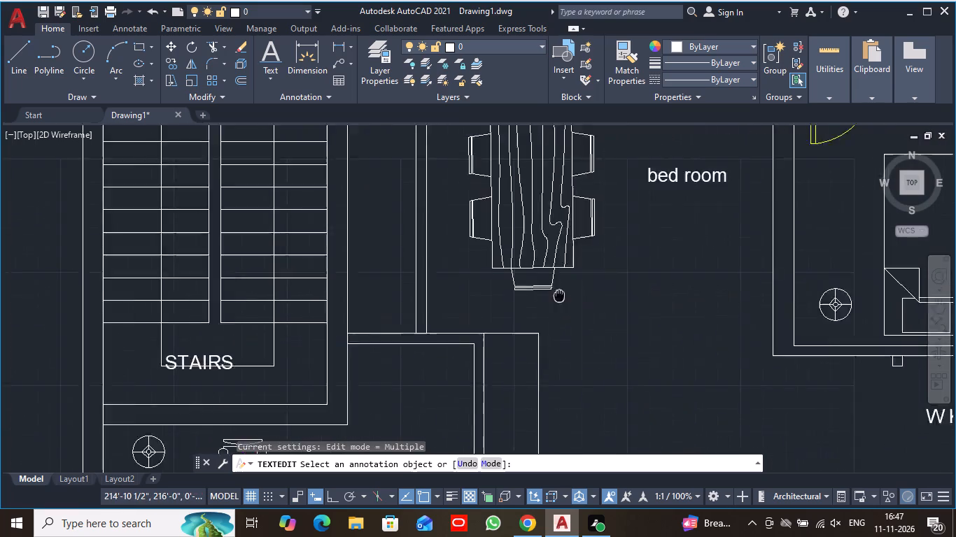
middle_drag(535, 303, 507, 313)
scroll(565, 290, down, 1)
middle_drag(600, 248, 579, 281)
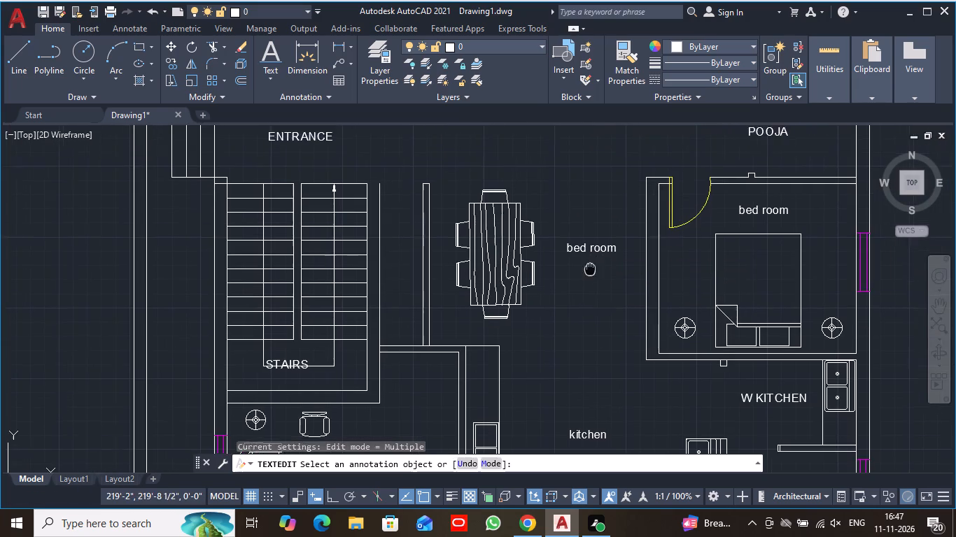
middle_drag(579, 281, 521, 307)
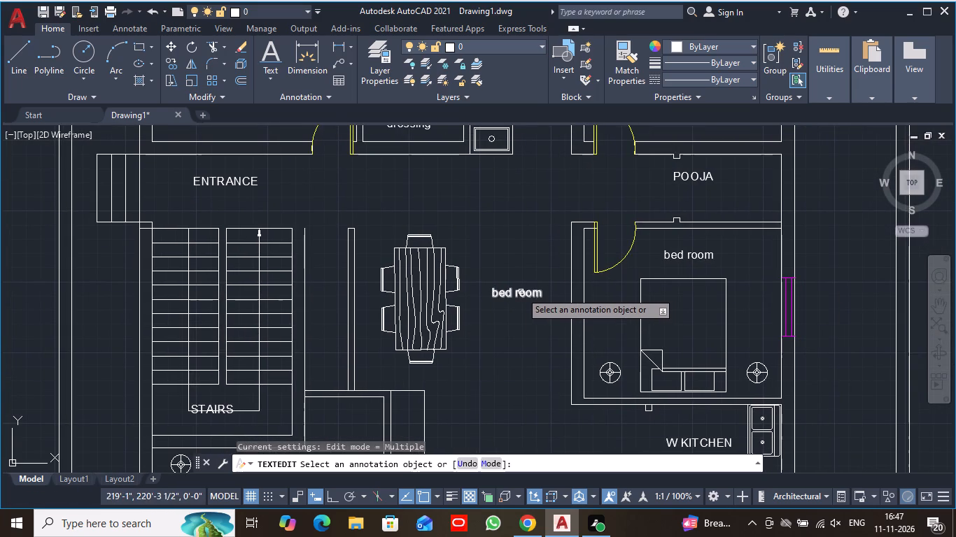
double_click(521, 292)
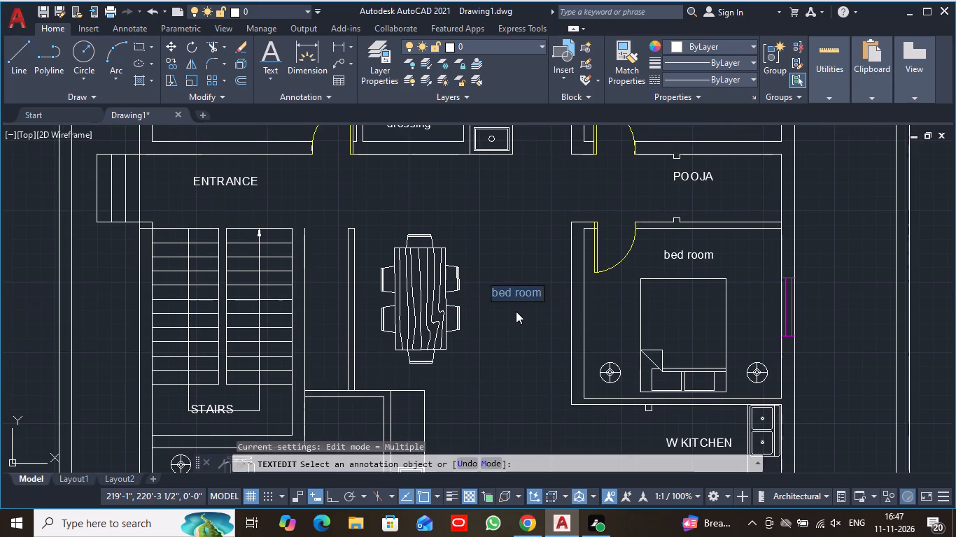
text(DINING)
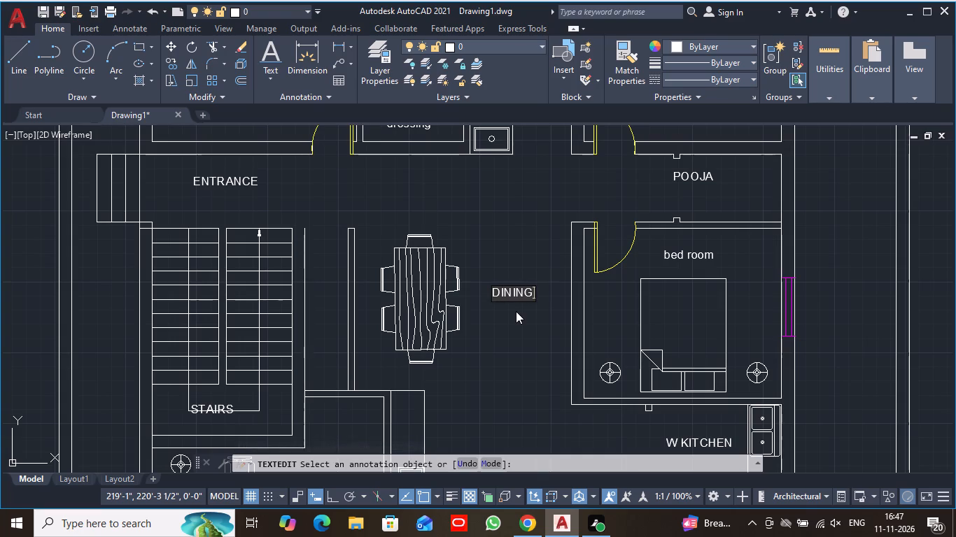
click(513, 313)
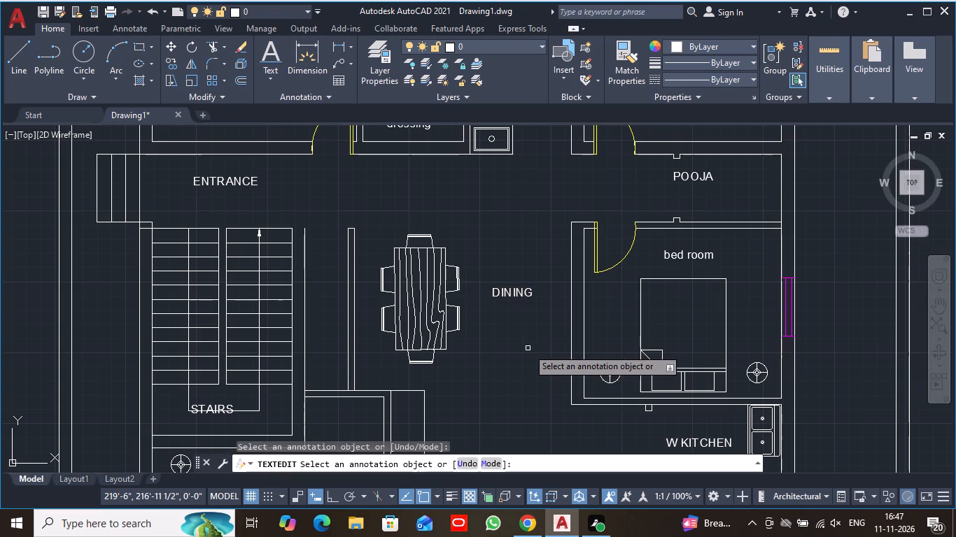
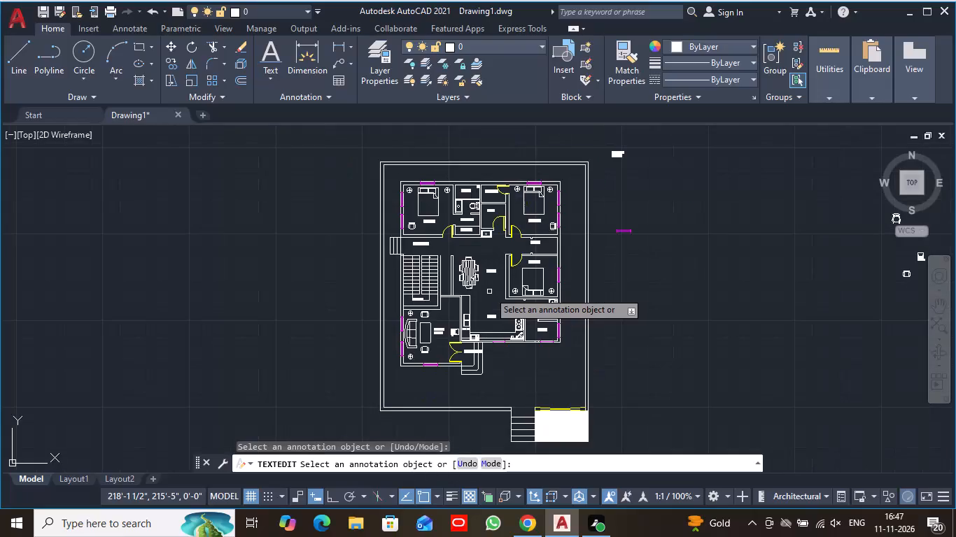
Create three new layers frozen in all viewports and name the first one FURNITURE.
middle_drag(489, 292, 487, 303)
scroll(487, 303, up, 2)
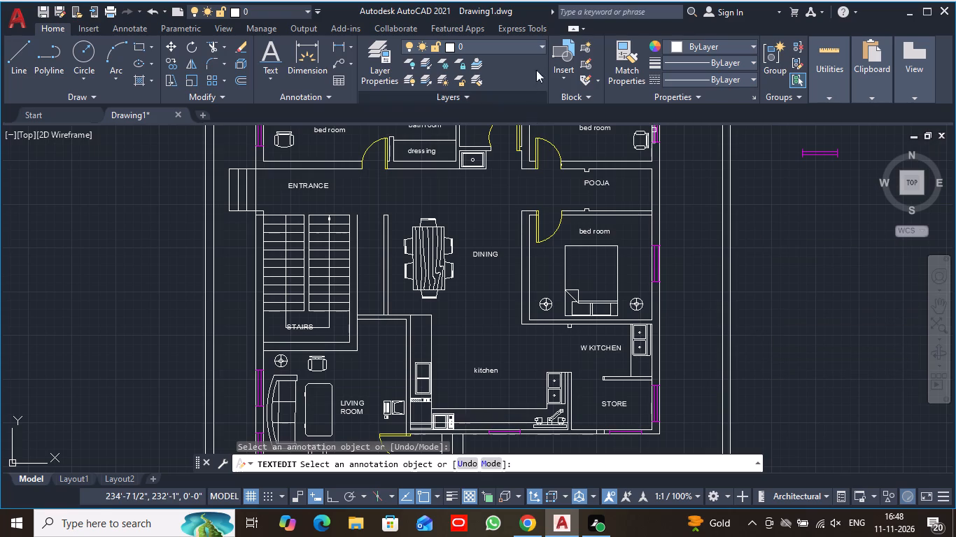
click(373, 62)
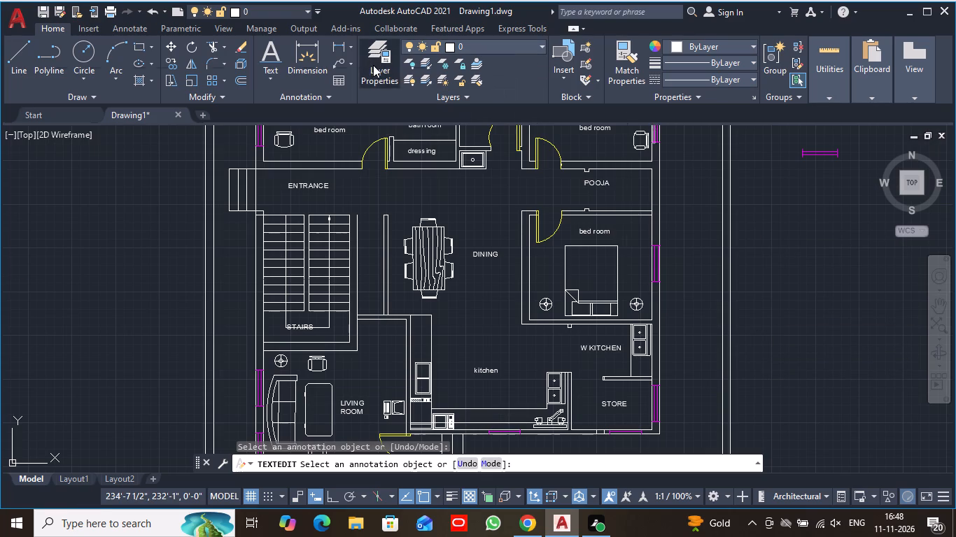
click(106, 97)
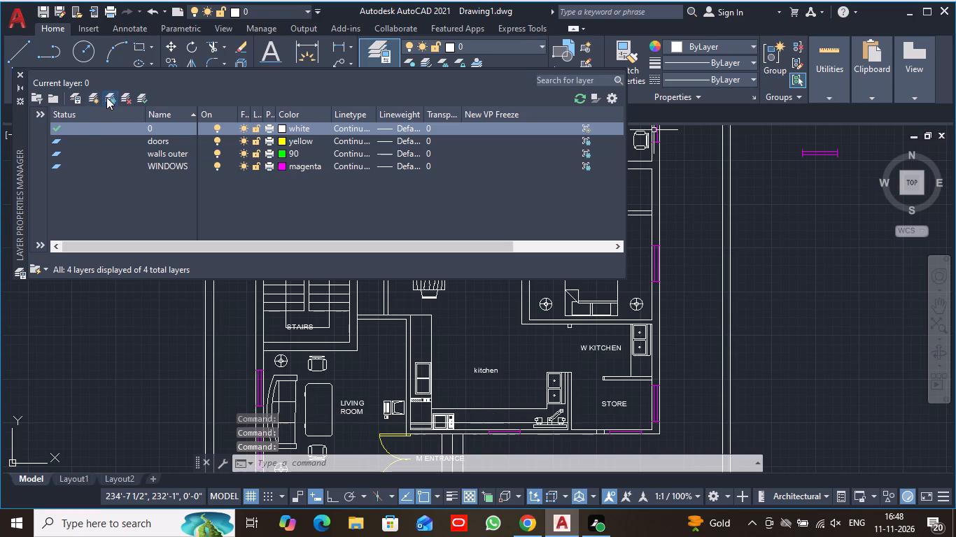
click(106, 97)
click(106, 97)
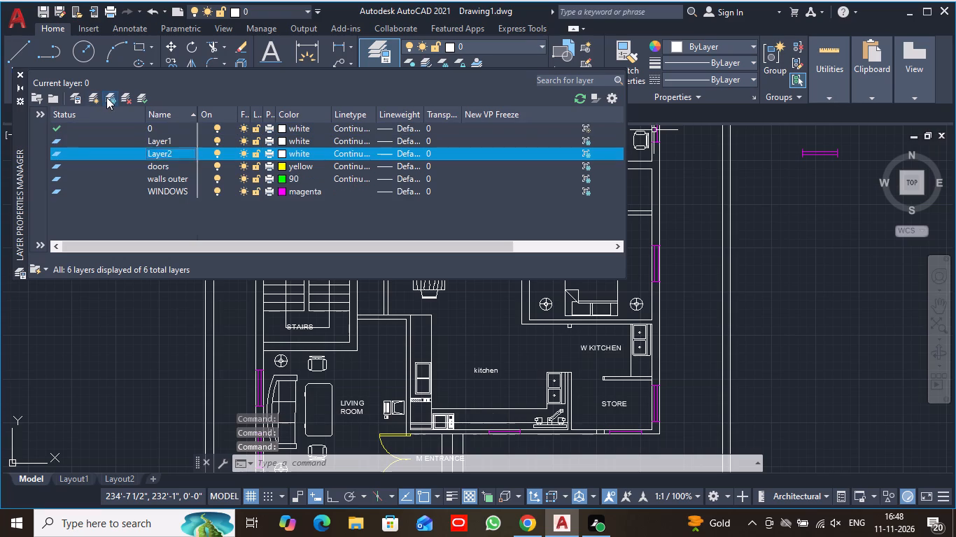
click(174, 138)
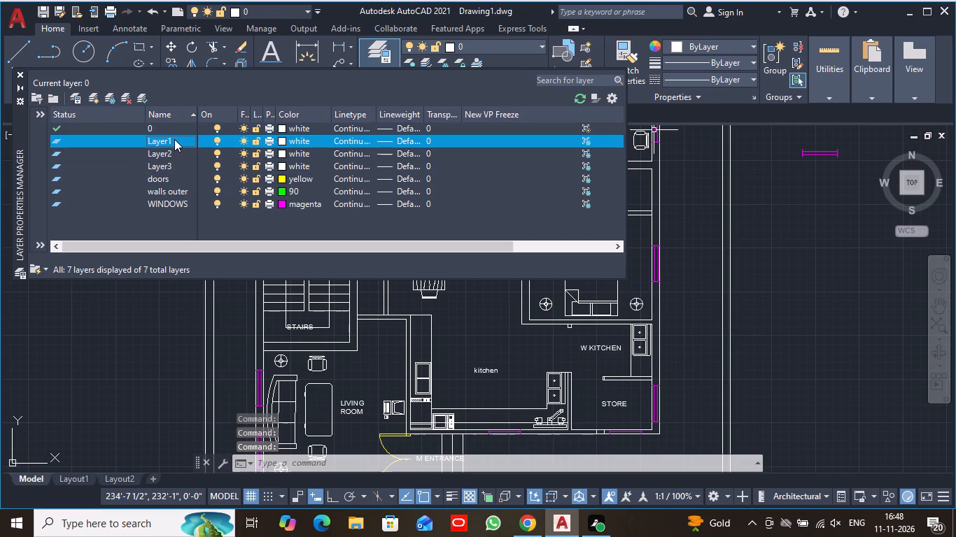
click(174, 139)
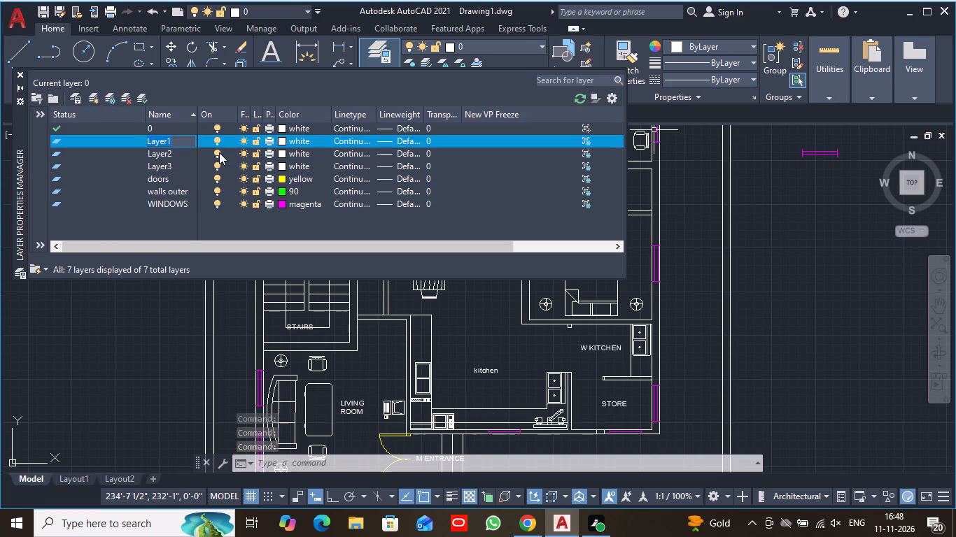
text(FURNITURE)
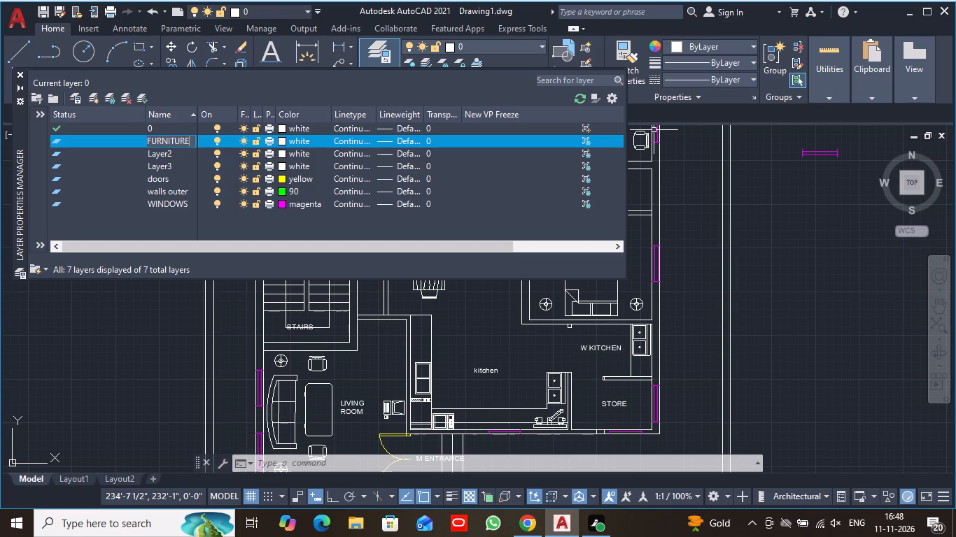
key(Return)
Rename the other two new layers SANITARY and TILING.
double_click(176, 153)
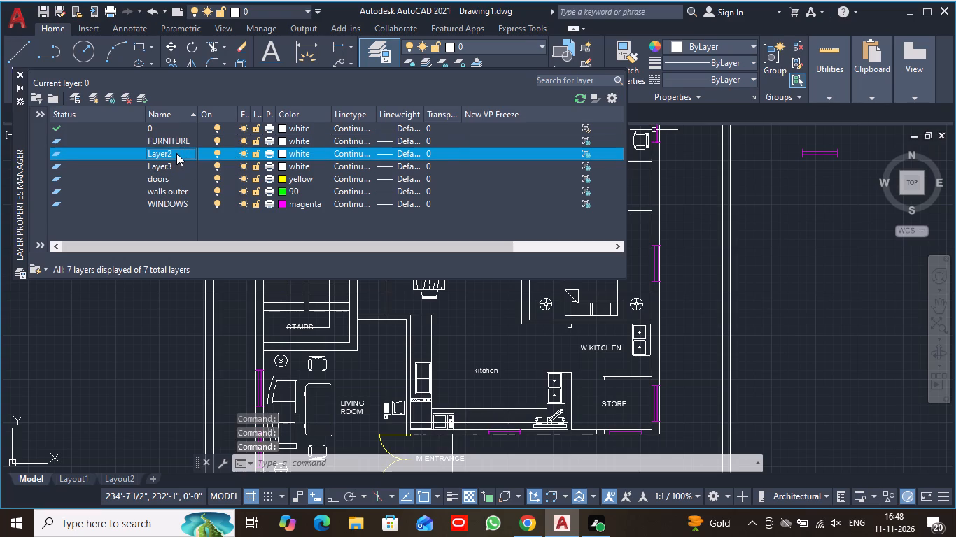
text(SA)
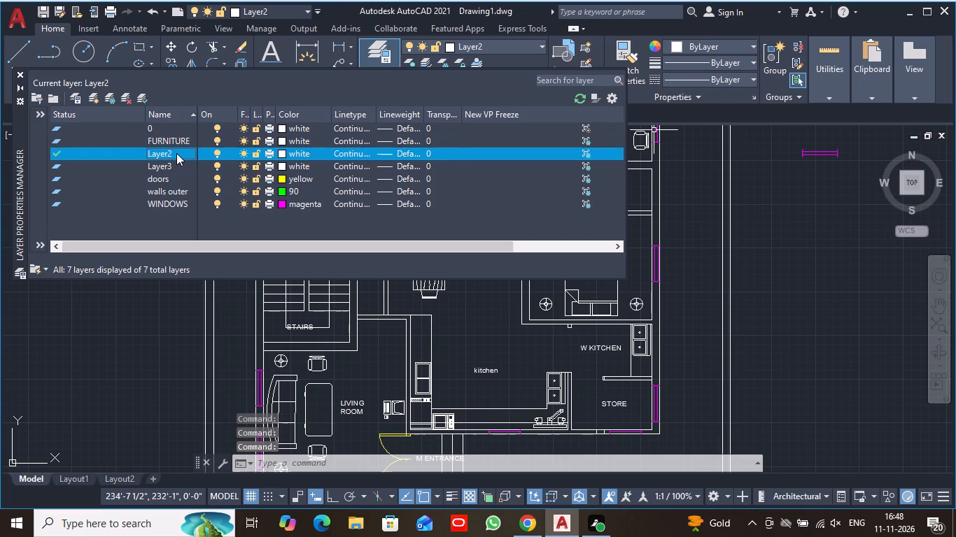
click(176, 153)
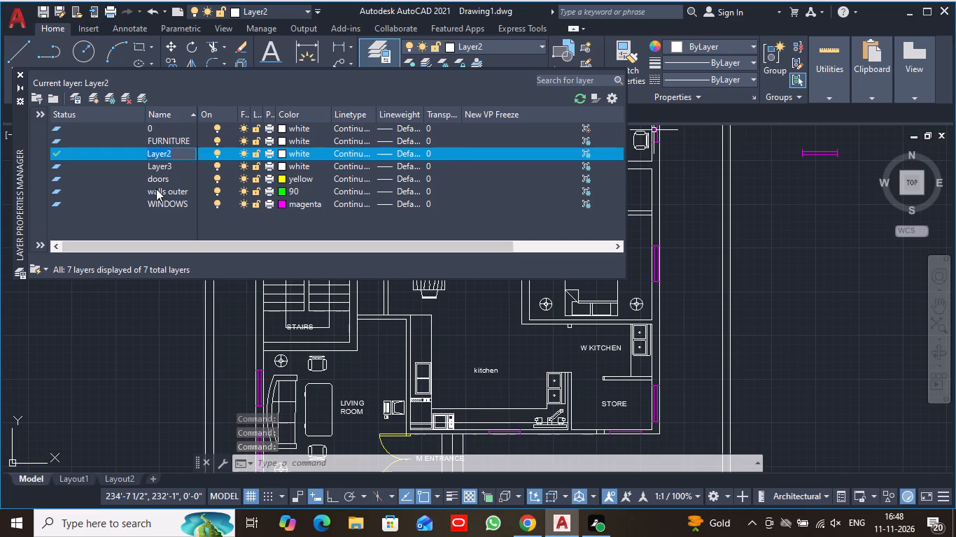
text(SANITARY)
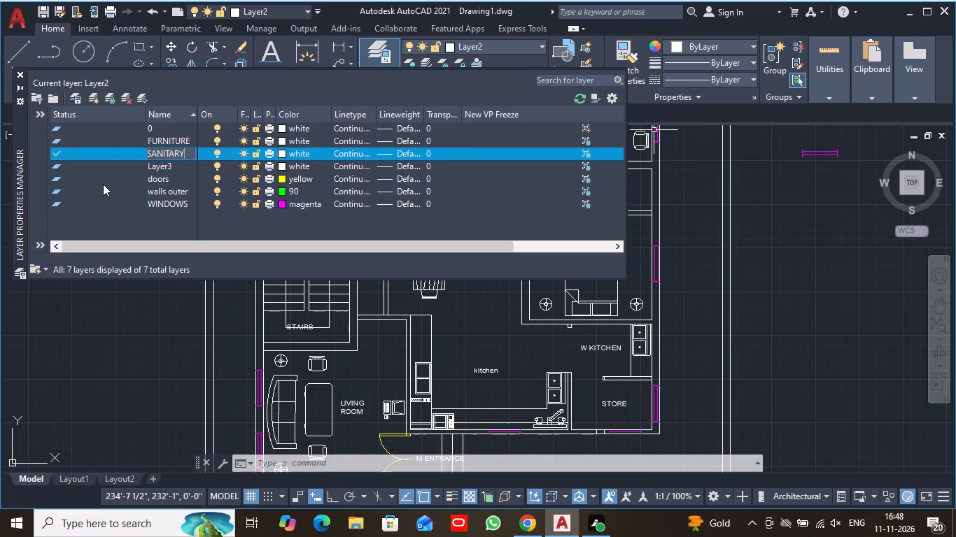
click(171, 167)
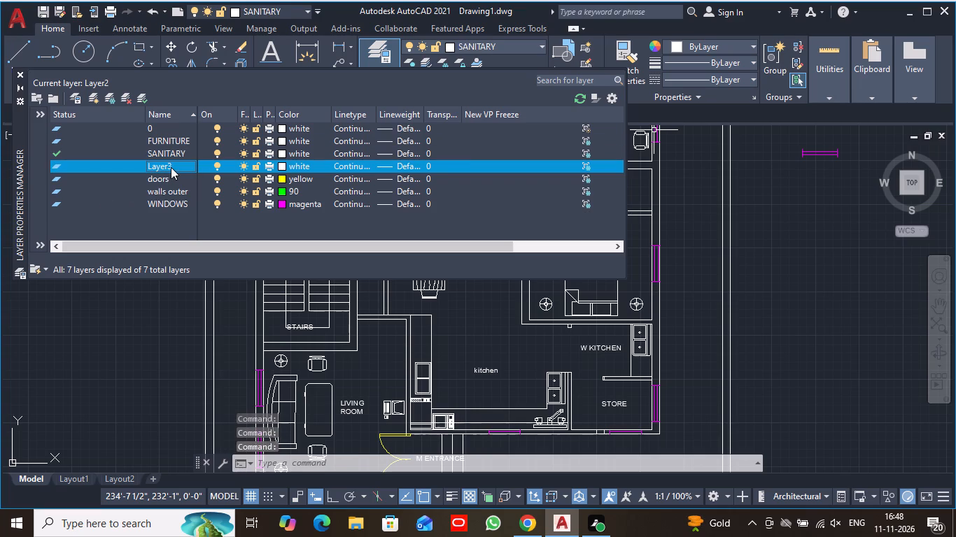
click(174, 166)
text(TILING)
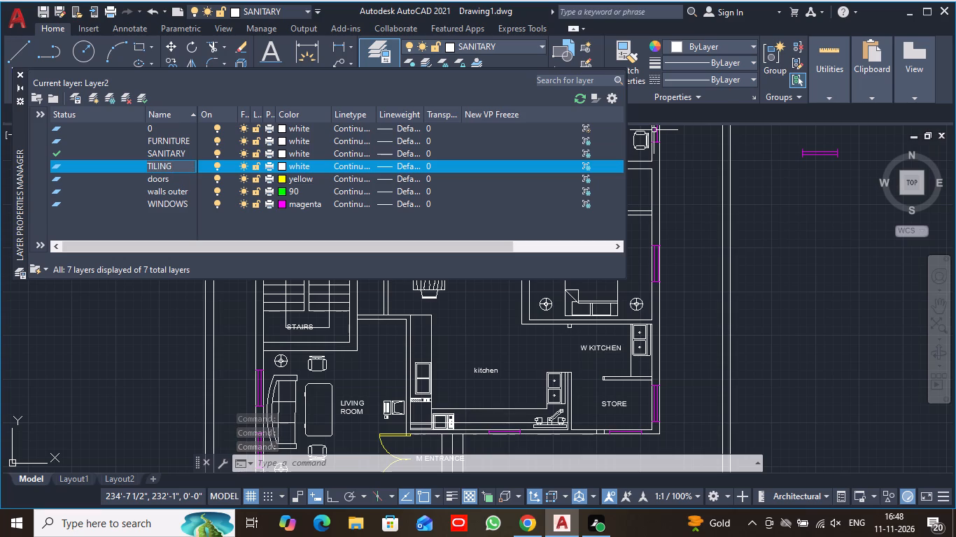
key(Return)
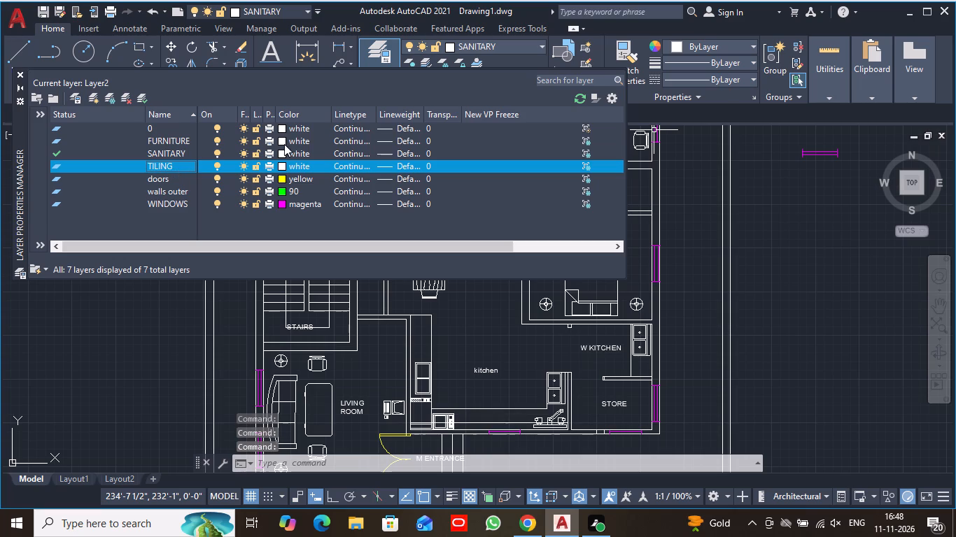
Set the FURNITURE layer's color to blue and the SANITARY layer's color to cyan.
click(282, 139)
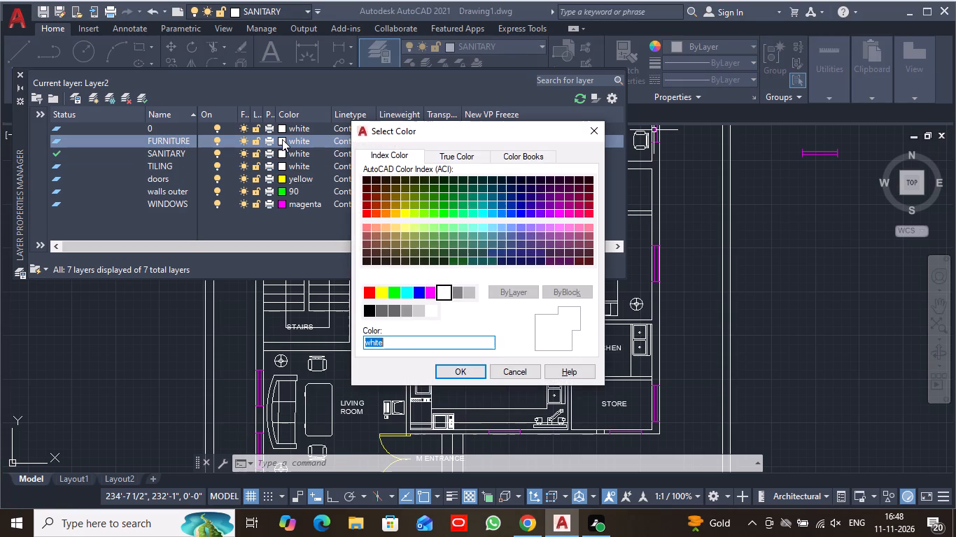
click(418, 292)
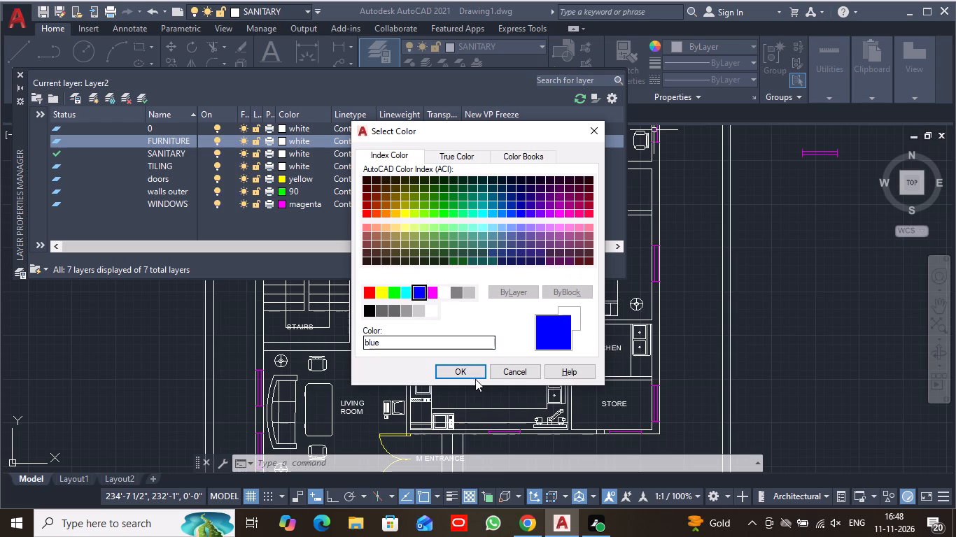
click(467, 372)
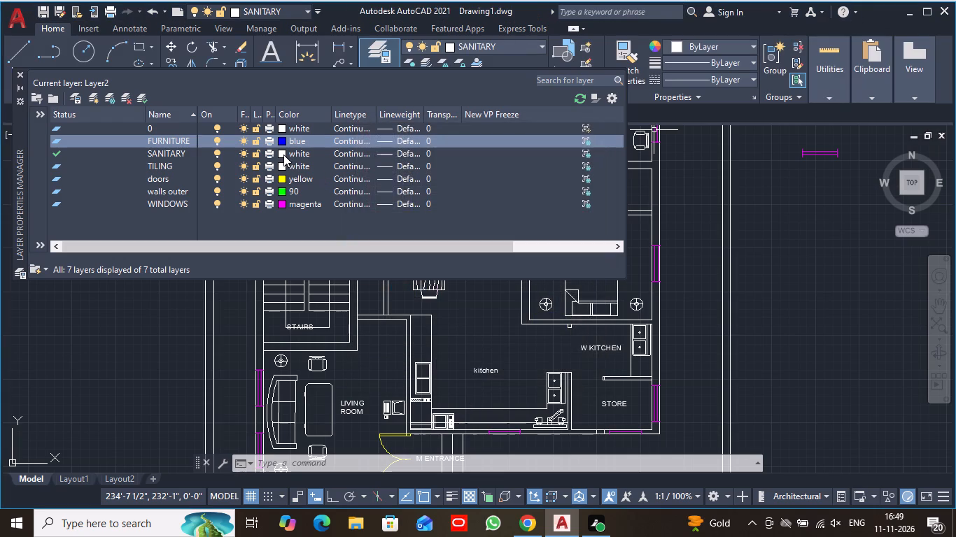
click(281, 152)
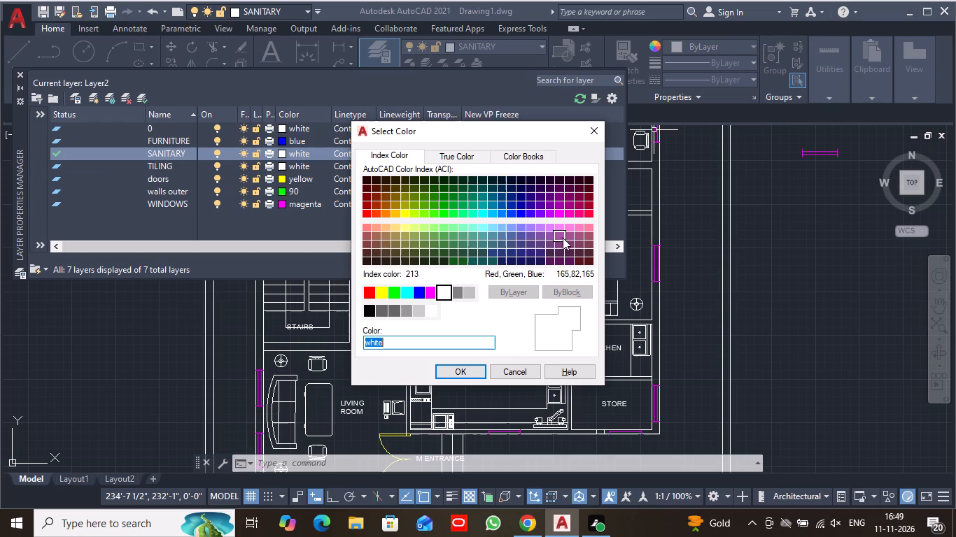
click(409, 293)
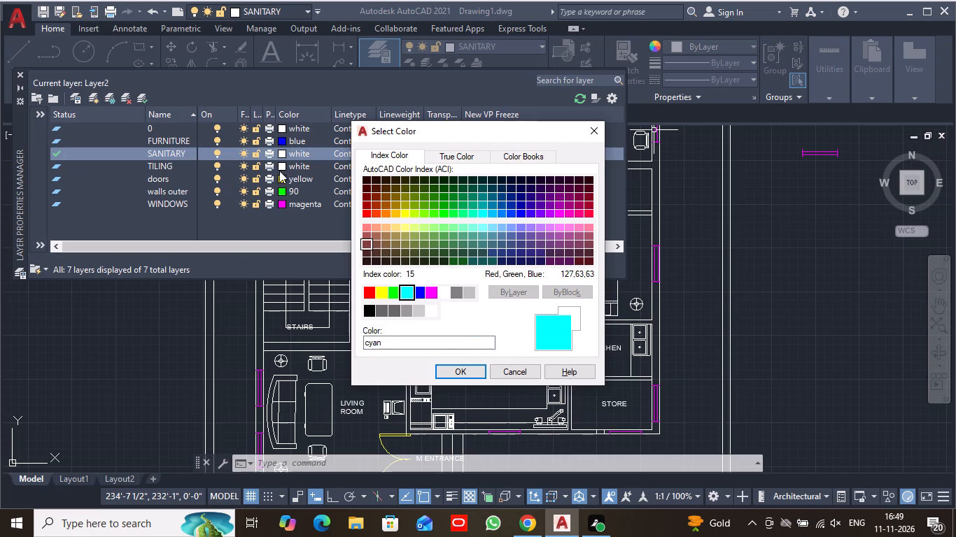
click(456, 369)
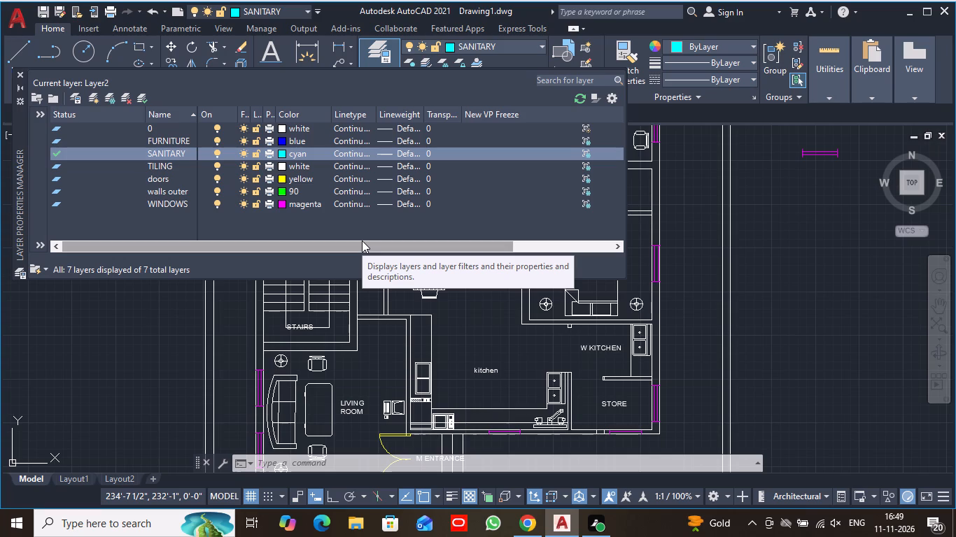
Add another new layer named SLAB LINE with color 30 and close the layer manager.
click(111, 96)
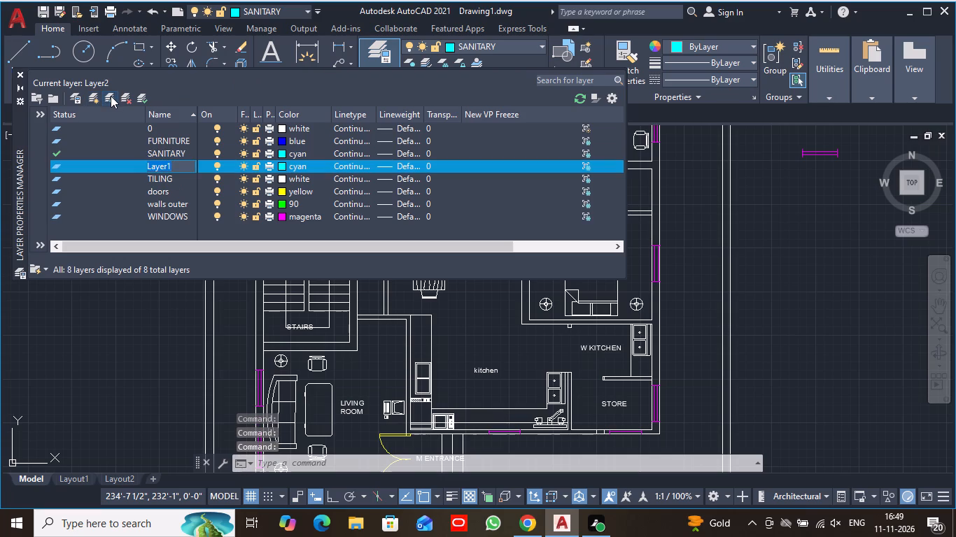
text(SLAB LINE)
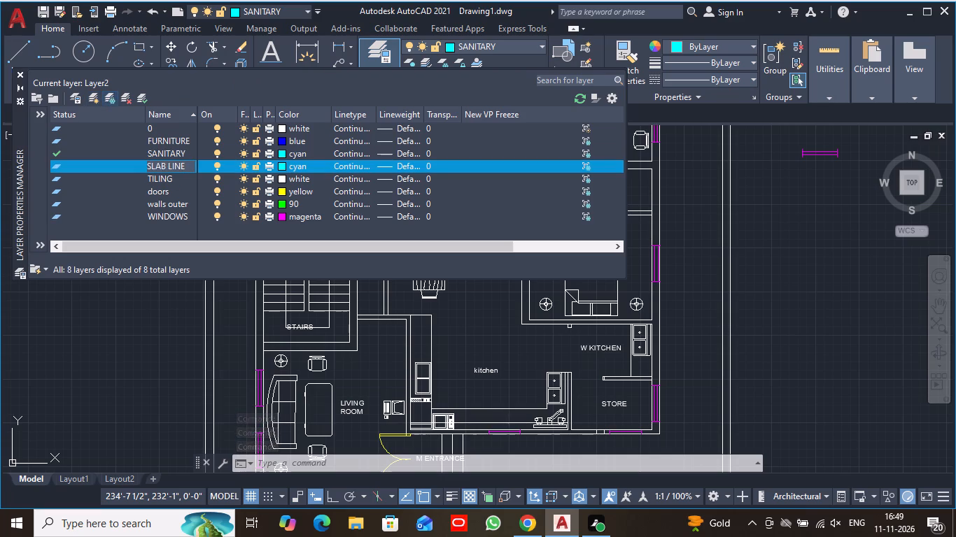
key(Return)
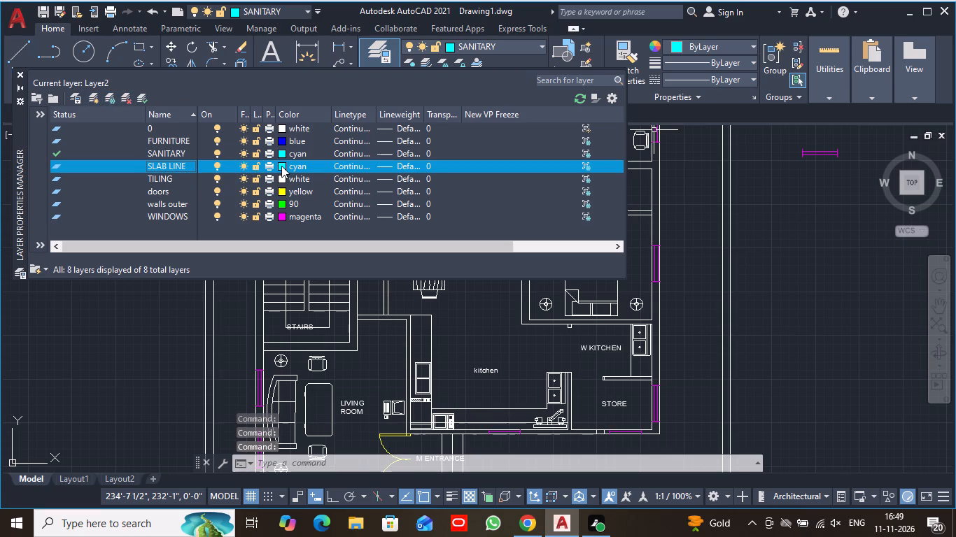
click(281, 166)
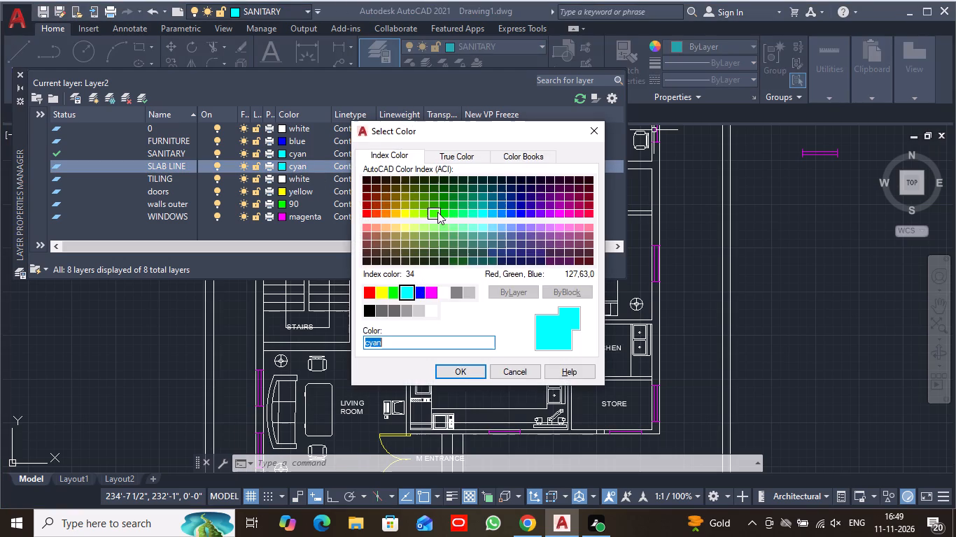
click(388, 213)
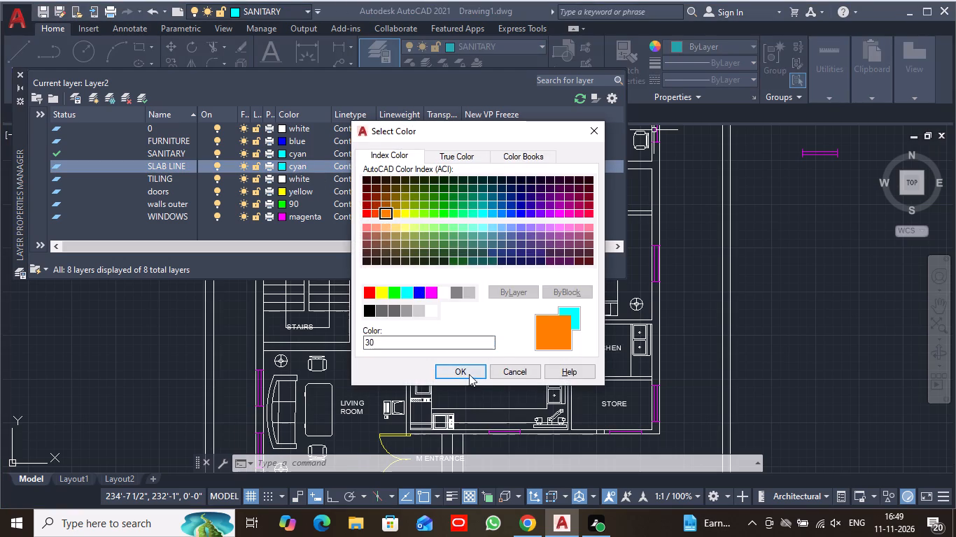
click(469, 372)
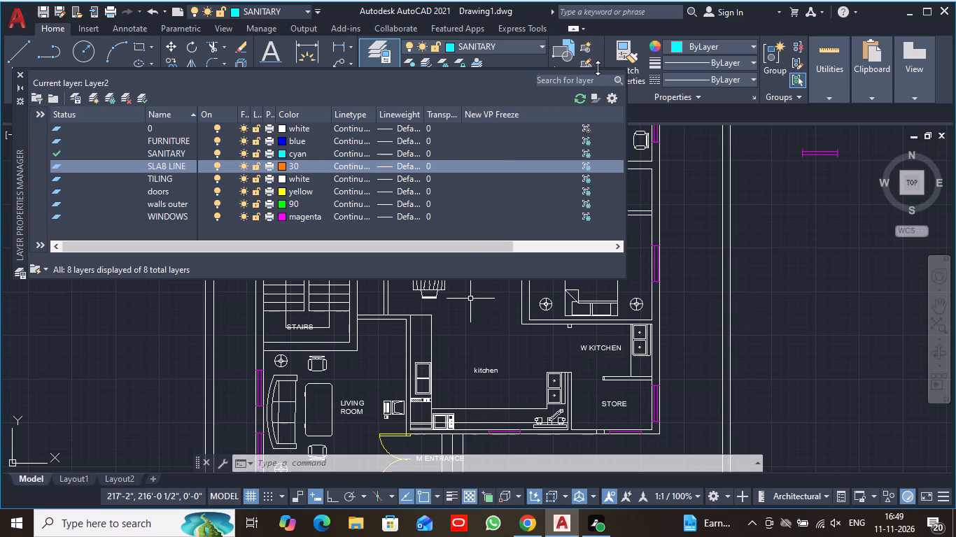
click(19, 73)
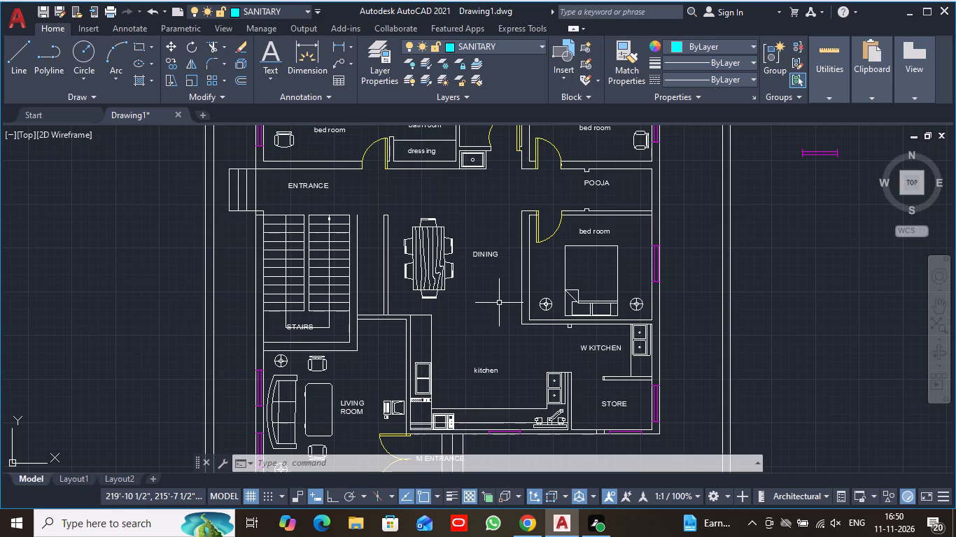
Move the double sinks in the W KITCHEN and the kitchen onto the SANITARY layer.
scroll(499, 303, down, 1)
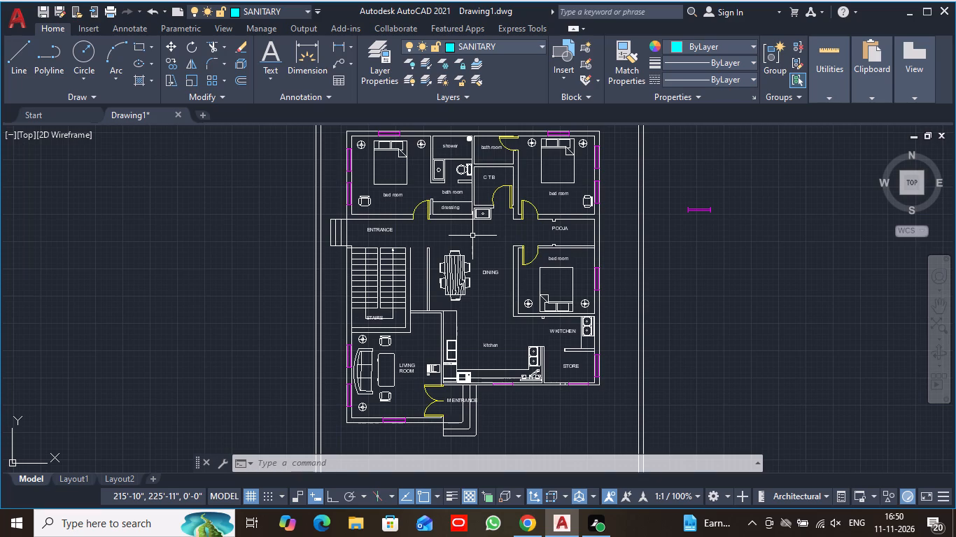
scroll(472, 236, up, 3)
scroll(502, 327, down, 2)
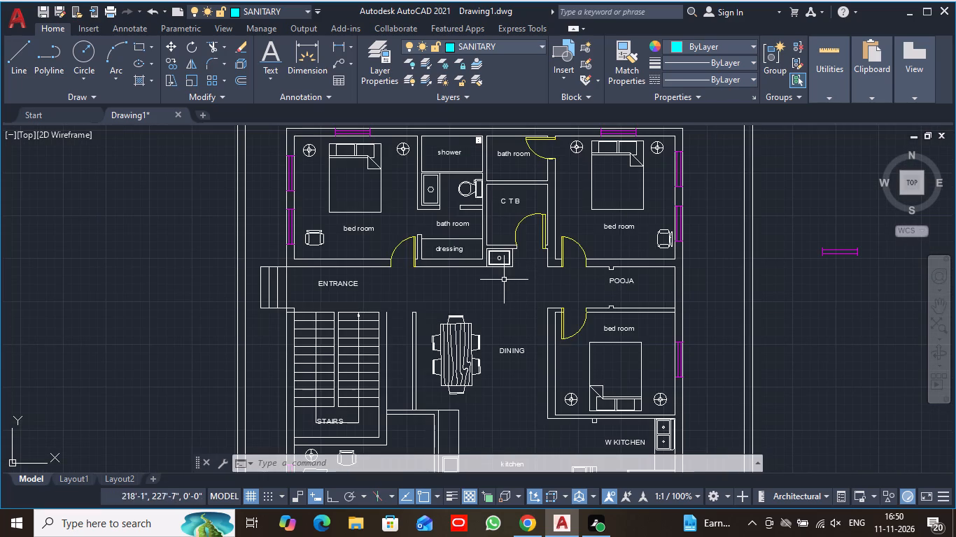
middle_drag(493, 320, 456, 140)
click(630, 259)
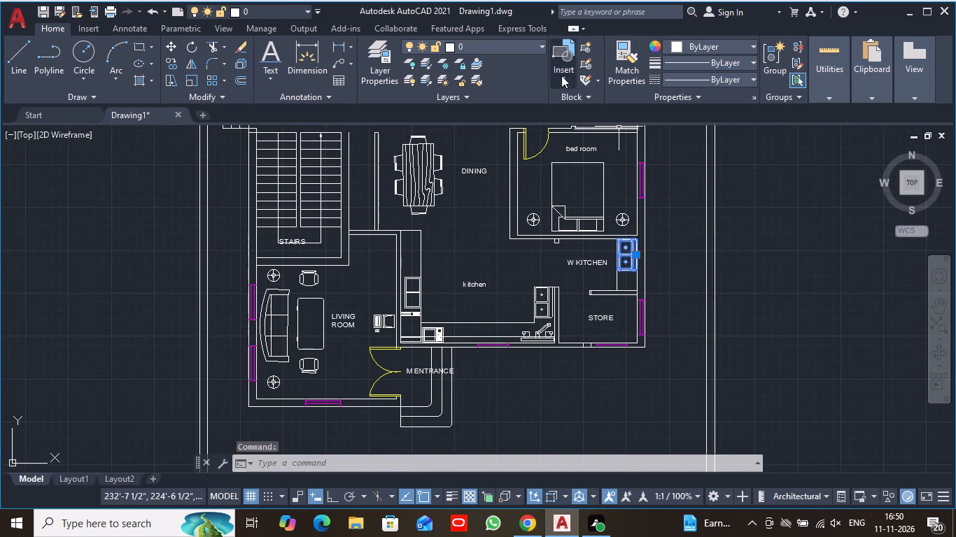
click(542, 46)
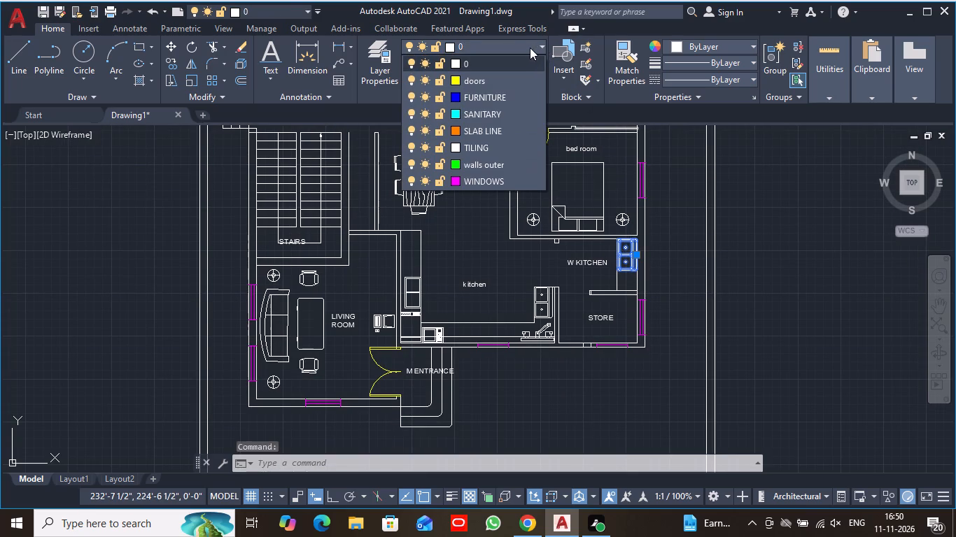
click(495, 113)
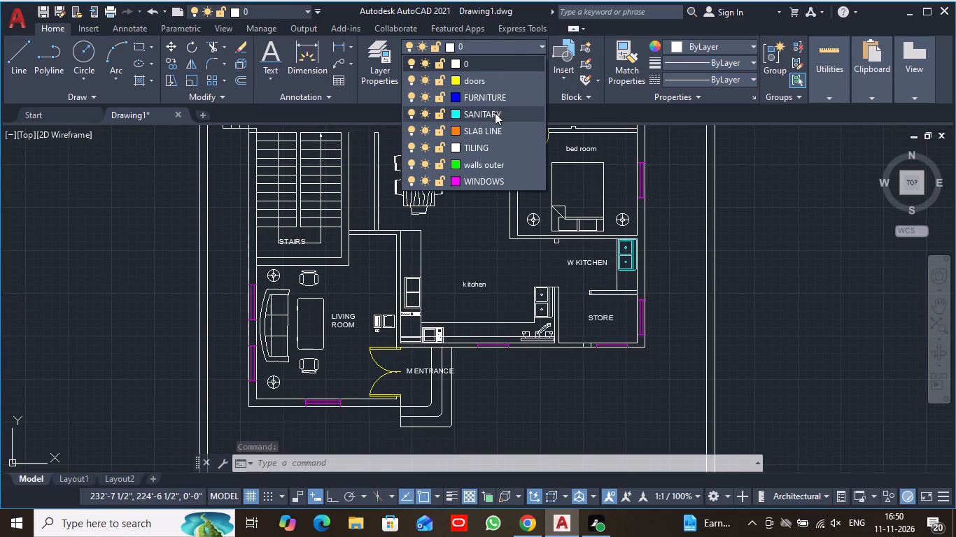
click(547, 302)
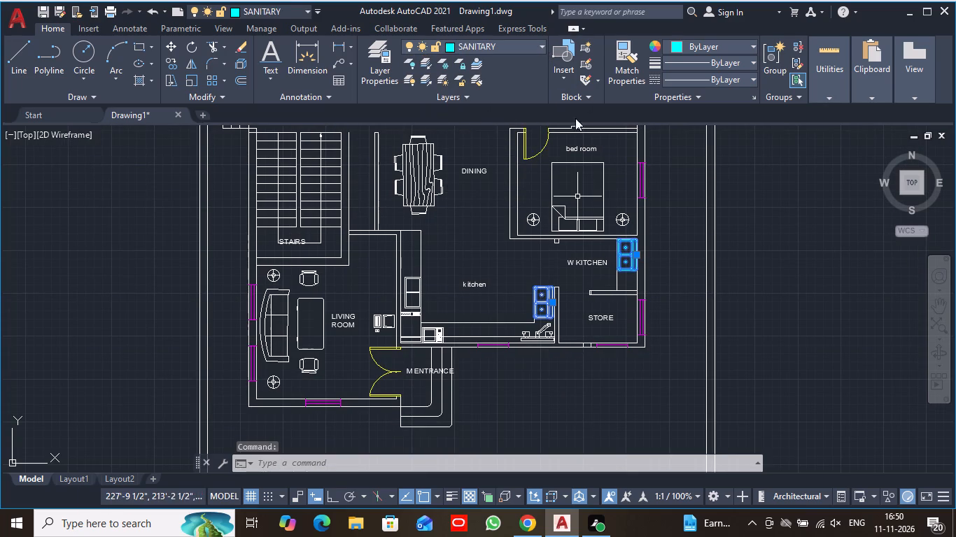
click(538, 43)
click(475, 114)
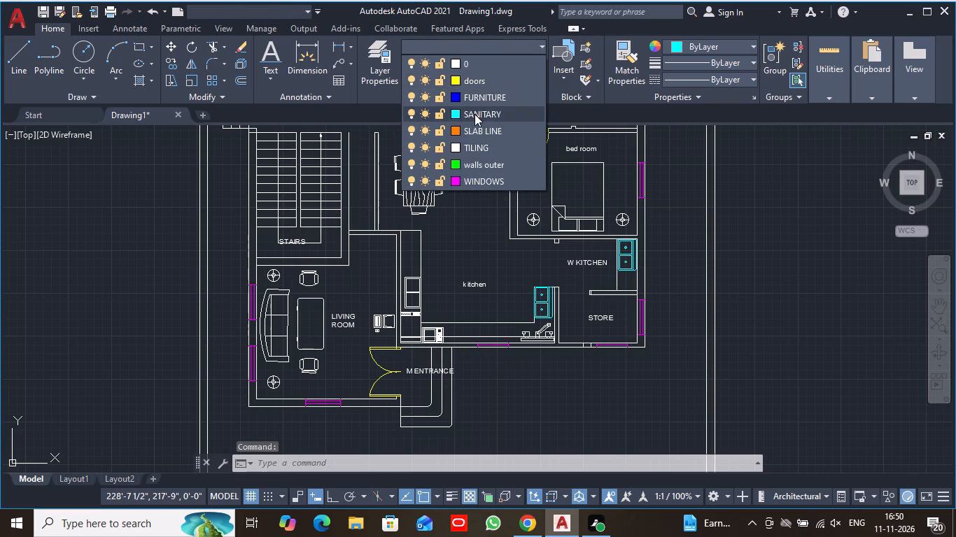
Move the faucet and the microwave on the kitchen's lower counter onto the SANITARY layer.
click(539, 331)
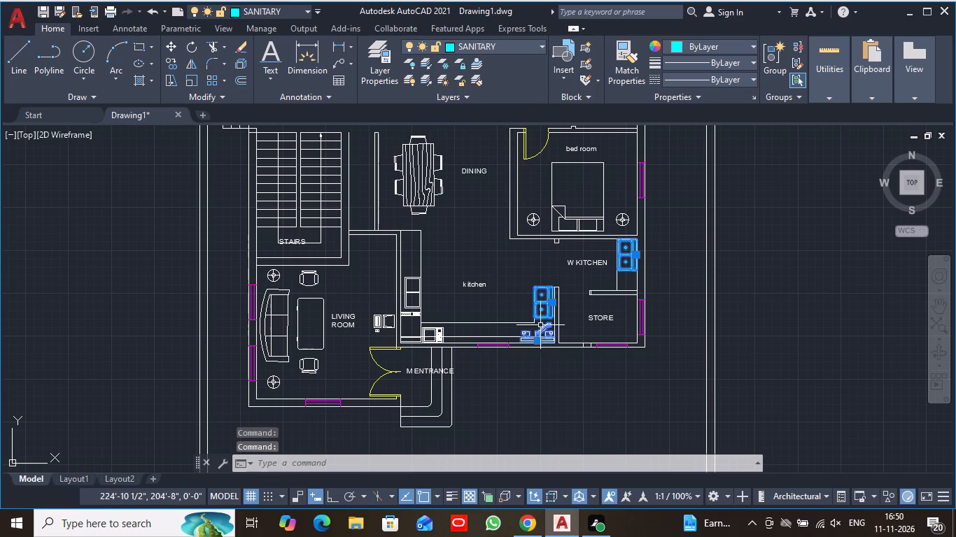
click(534, 41)
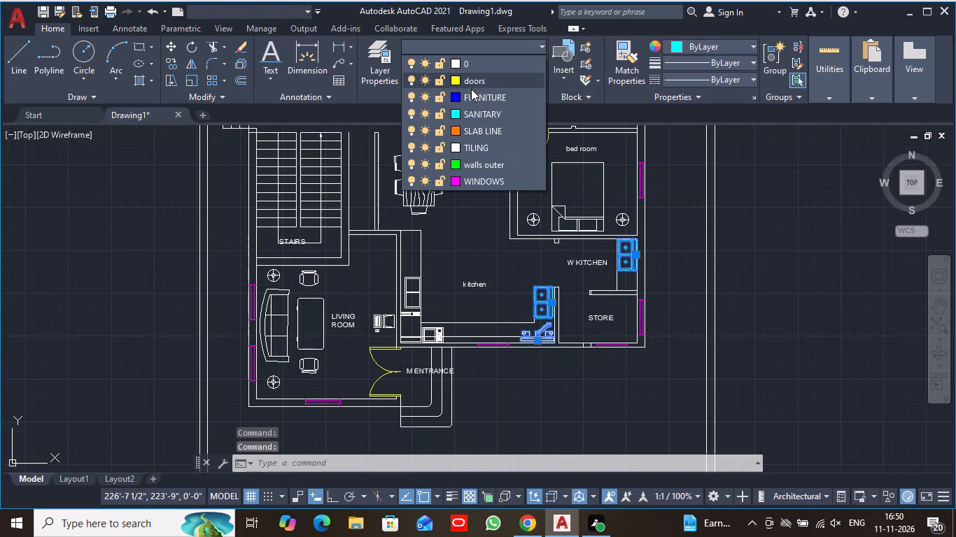
click(476, 111)
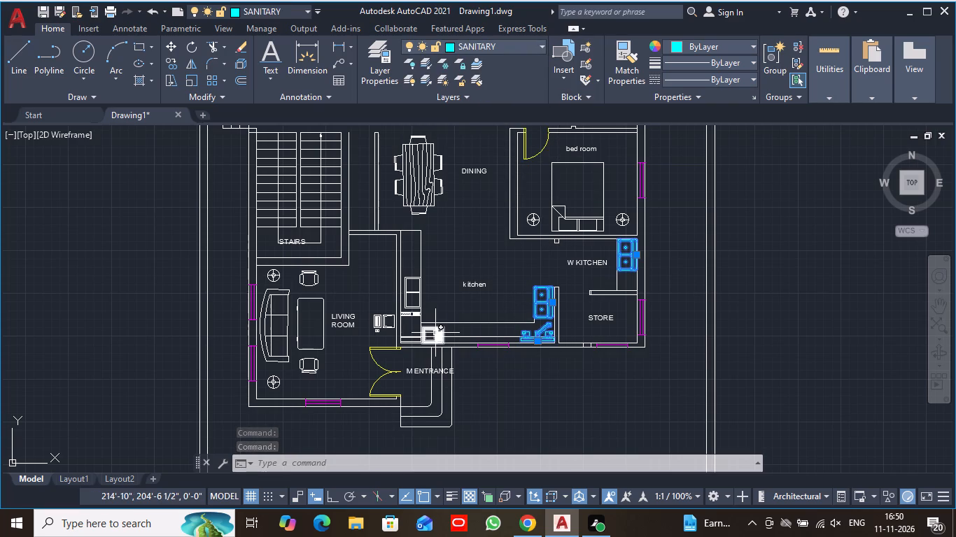
click(436, 333)
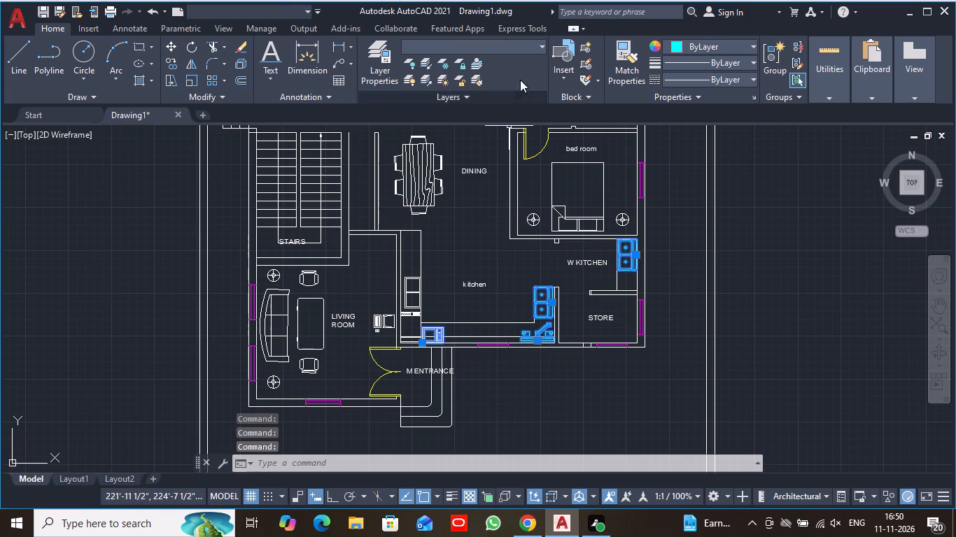
click(535, 45)
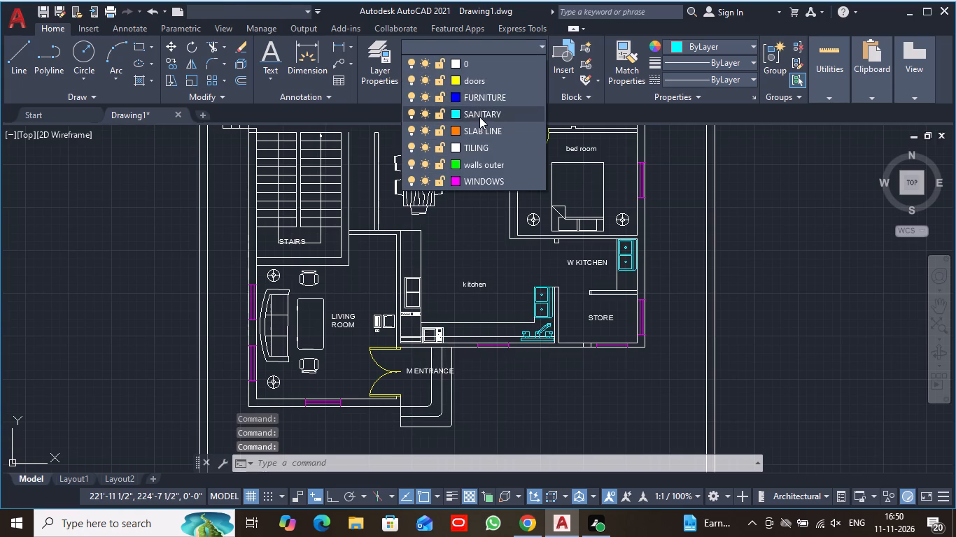
click(479, 117)
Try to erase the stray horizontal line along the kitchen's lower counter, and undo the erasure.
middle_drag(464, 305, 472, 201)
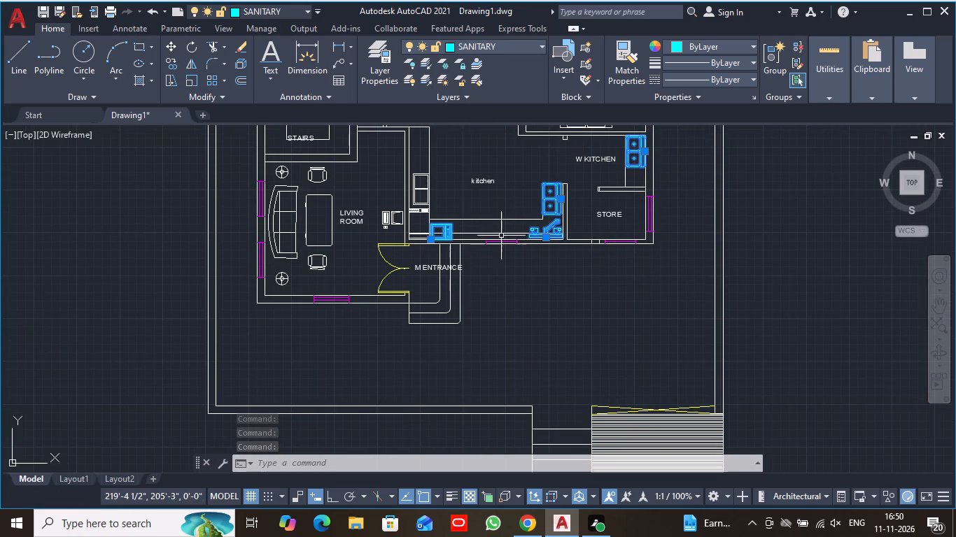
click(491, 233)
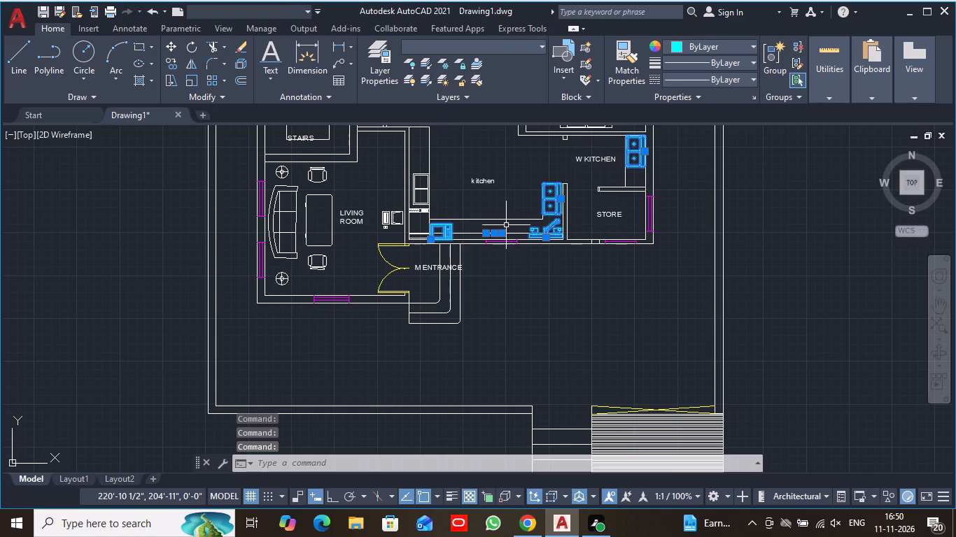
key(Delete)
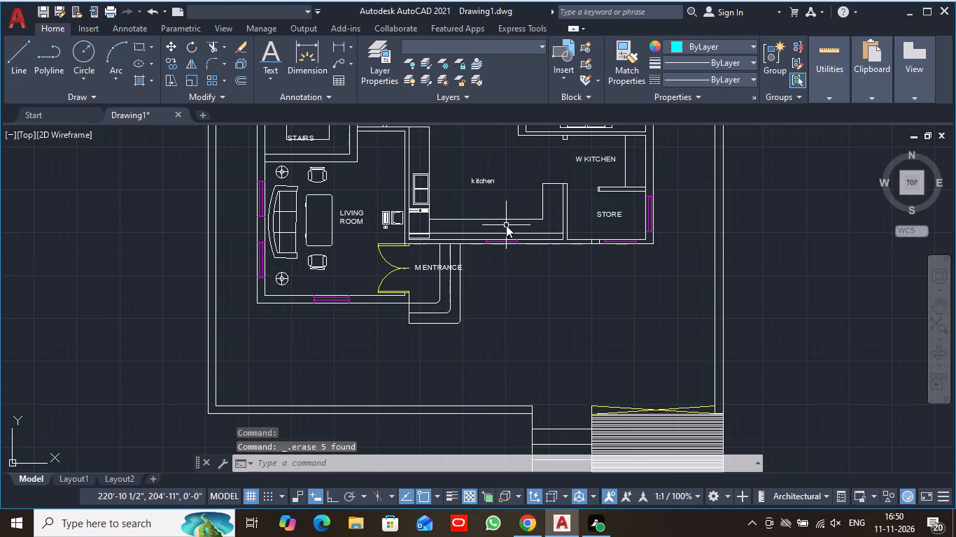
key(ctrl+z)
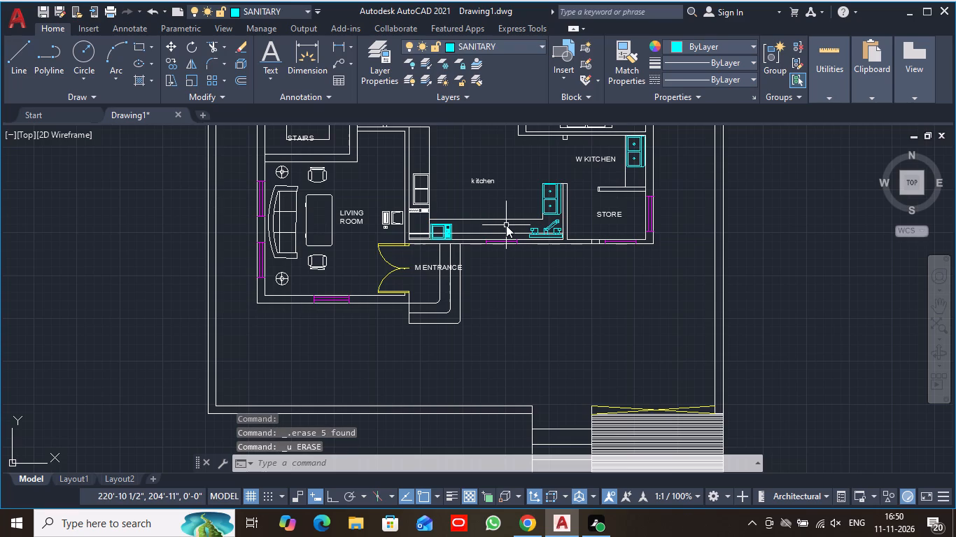
Trim the stray counter line between the microwave and the faucet, and where it crosses the cabinet beside the microwave.
scroll(506, 225, up, 4)
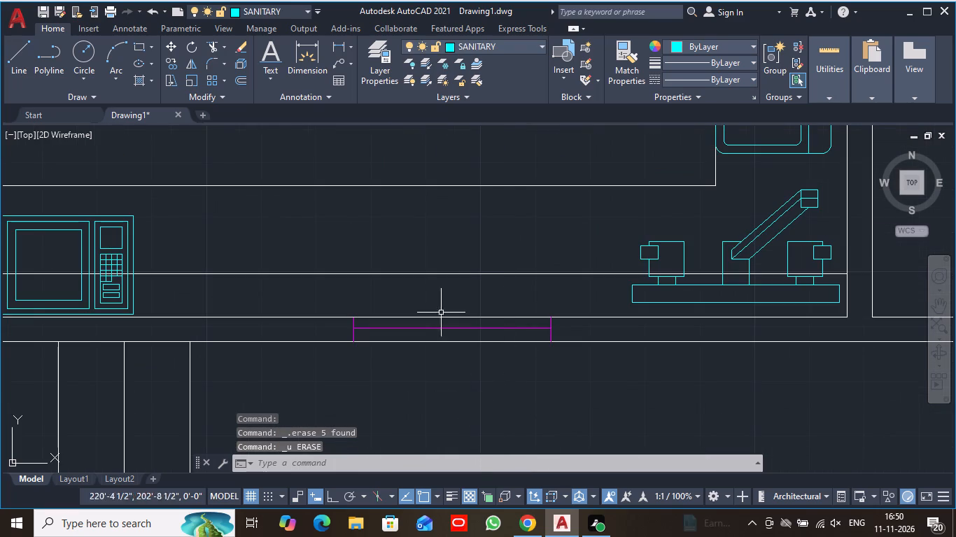
text(TR)
key(space)
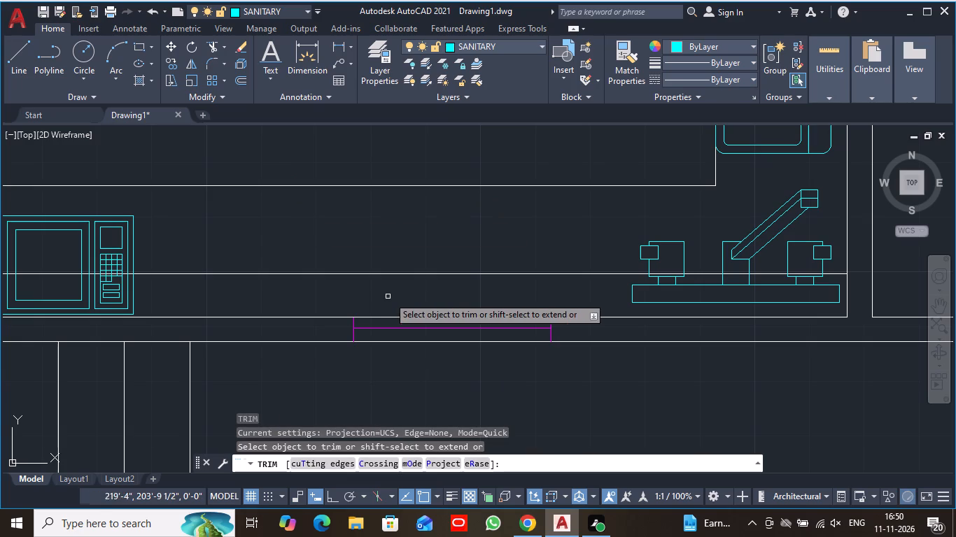
click(411, 275)
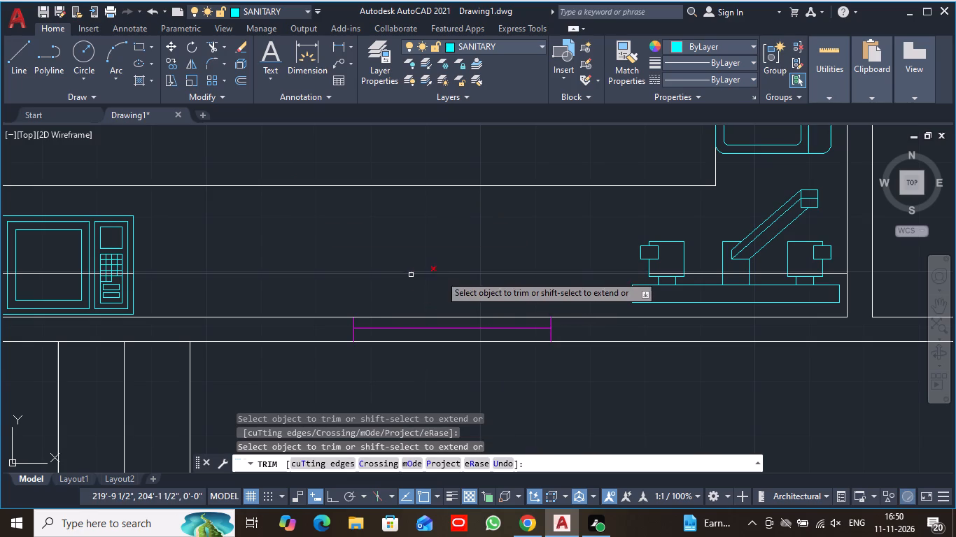
drag(537, 292, 540, 243)
scroll(539, 245, down, 2)
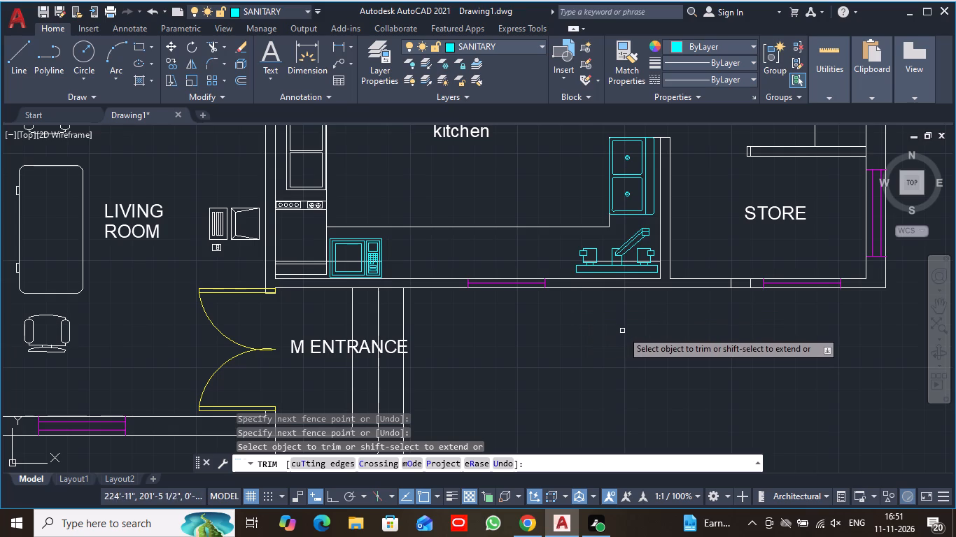
scroll(332, 276, up, 3)
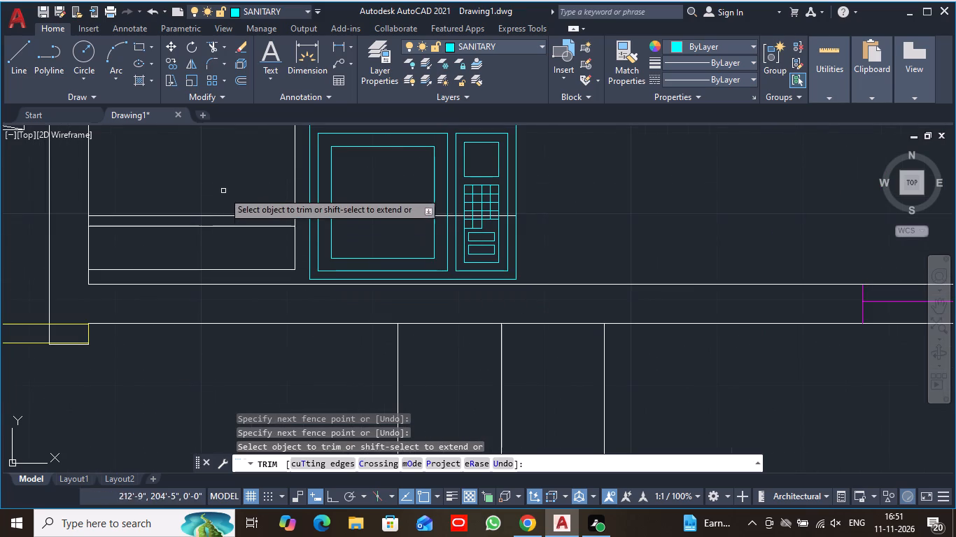
click(230, 215)
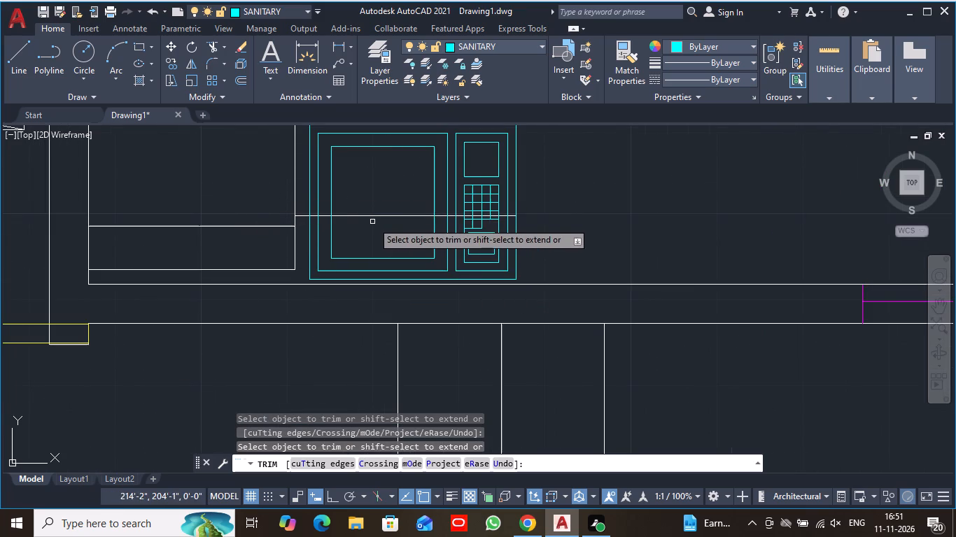
Trim the stray line segments crossing the microwave's window, its keypad and the frame around the keypad.
drag(374, 236, 377, 196)
scroll(374, 226, up, 3)
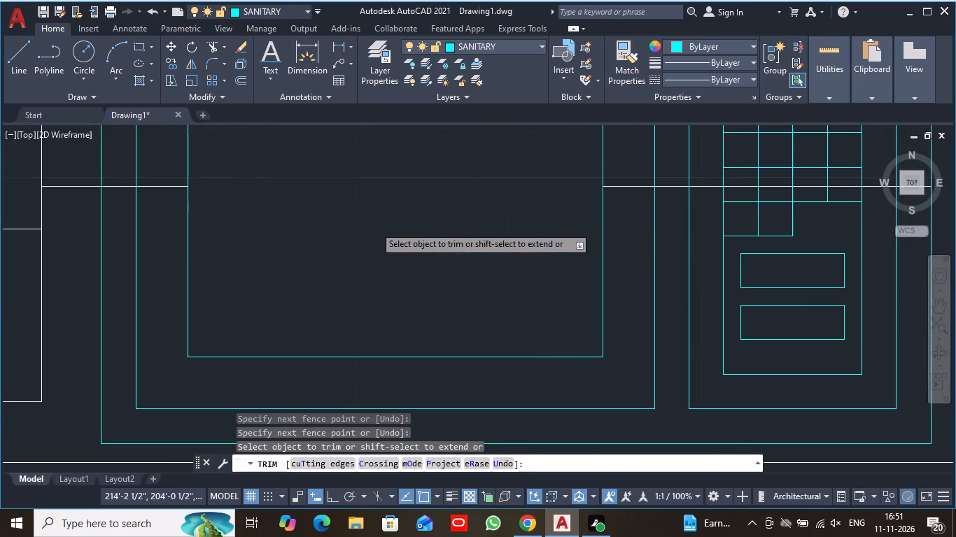
middle_drag(365, 221, 497, 253)
scroll(497, 253, down, 5)
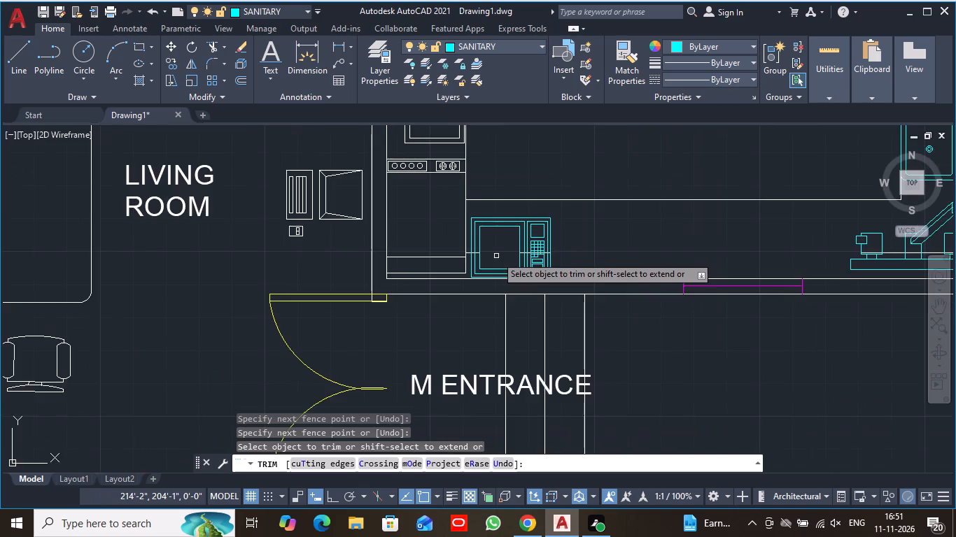
scroll(496, 256, down, 2)
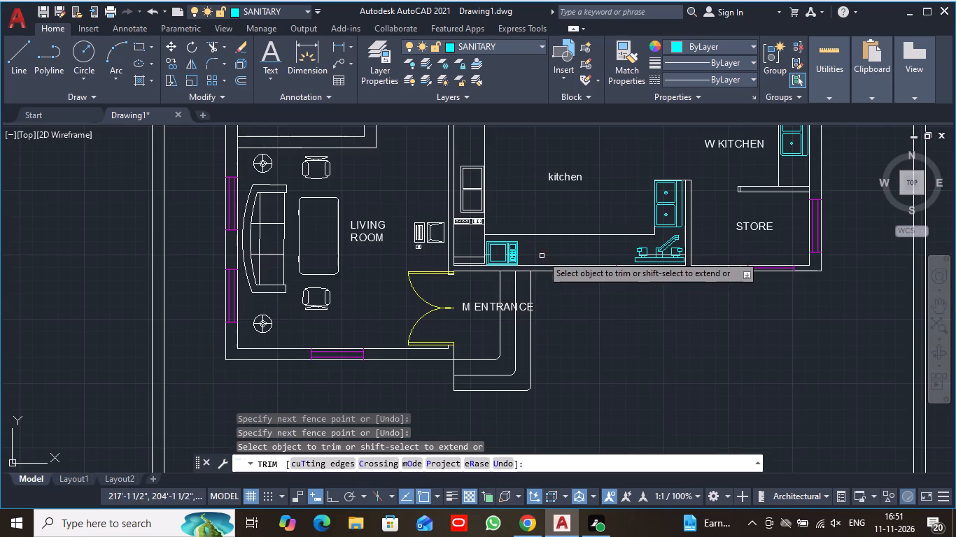
scroll(521, 253, up, 4)
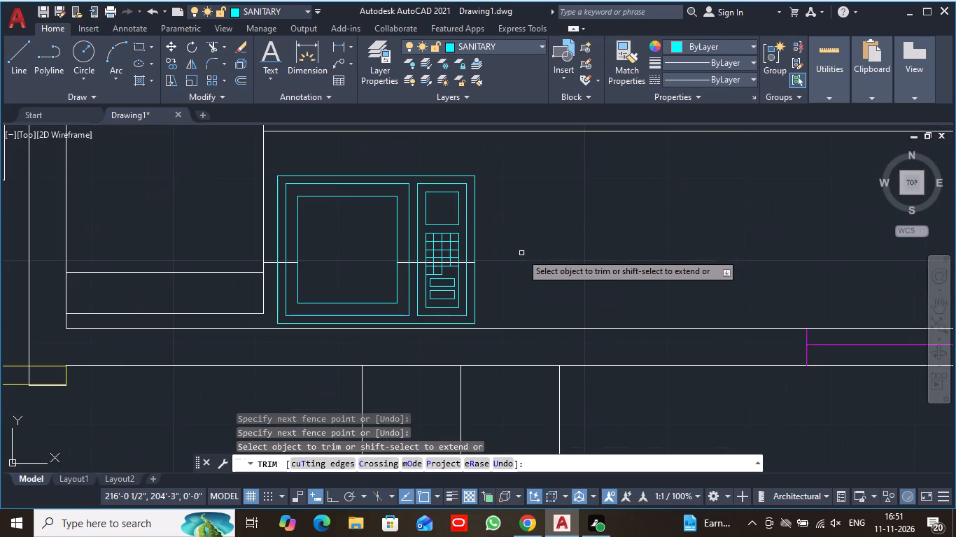
scroll(497, 265, up, 3)
middle_drag(497, 265, 563, 278)
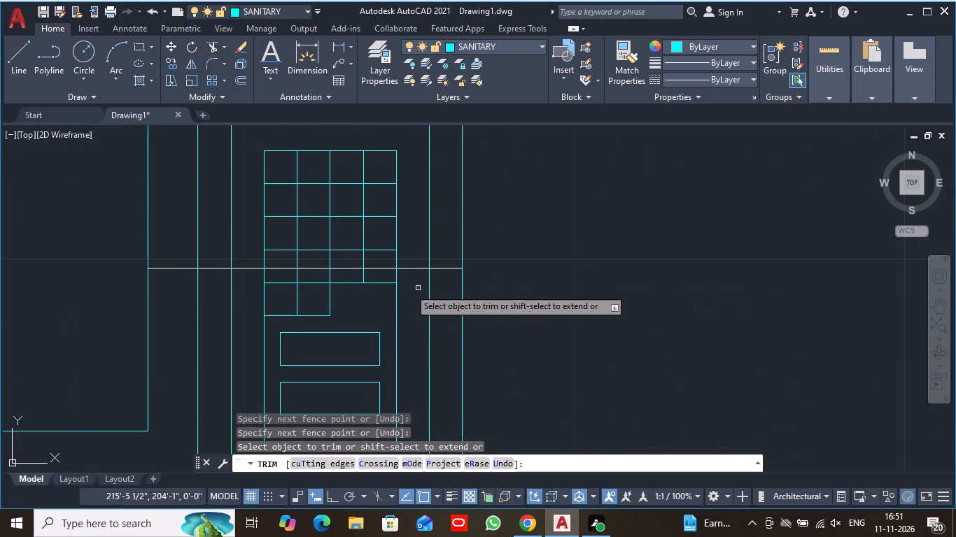
click(414, 268)
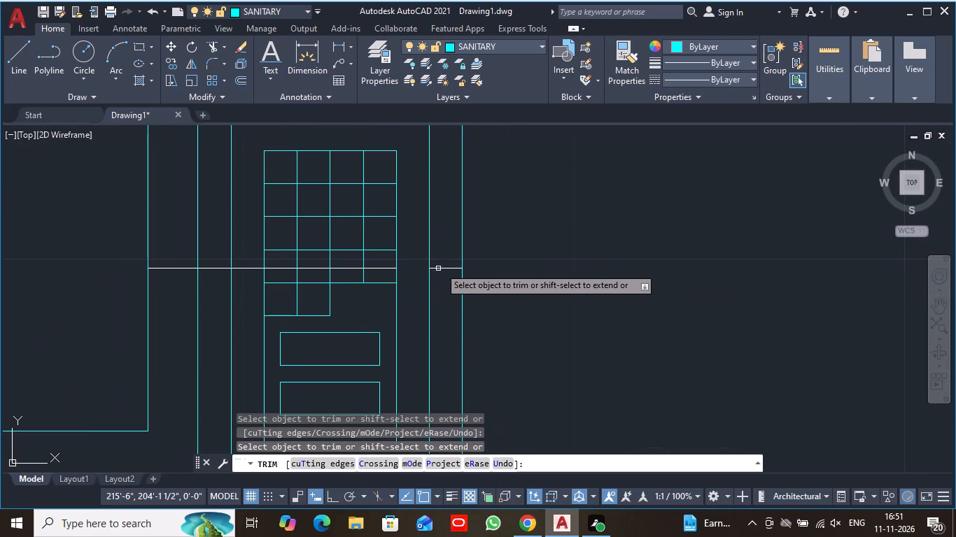
click(443, 266)
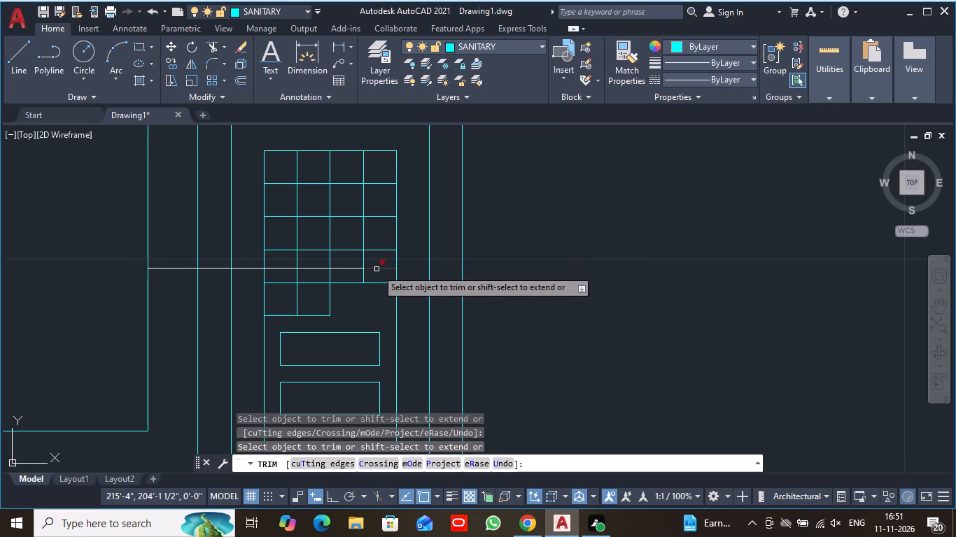
click(377, 269)
click(349, 267)
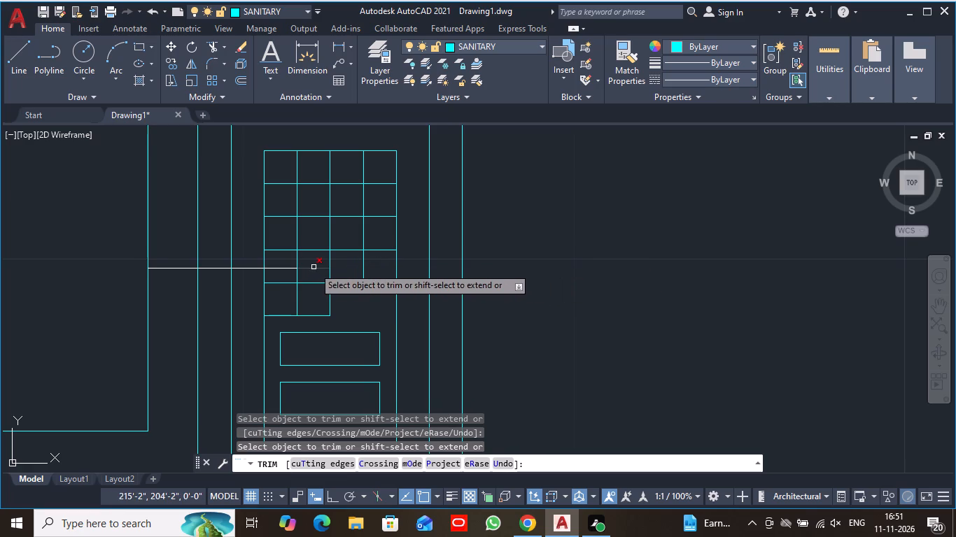
click(314, 267)
click(283, 269)
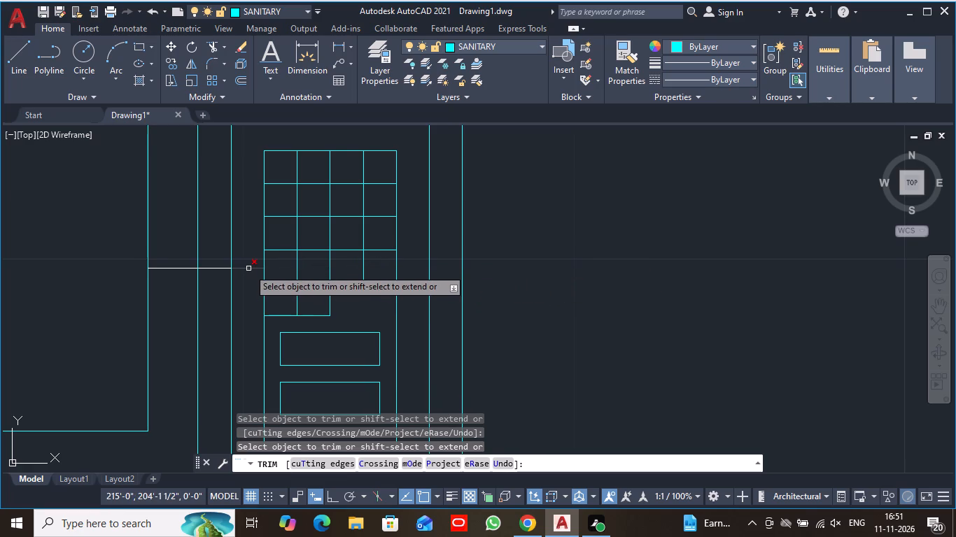
click(248, 268)
click(213, 268)
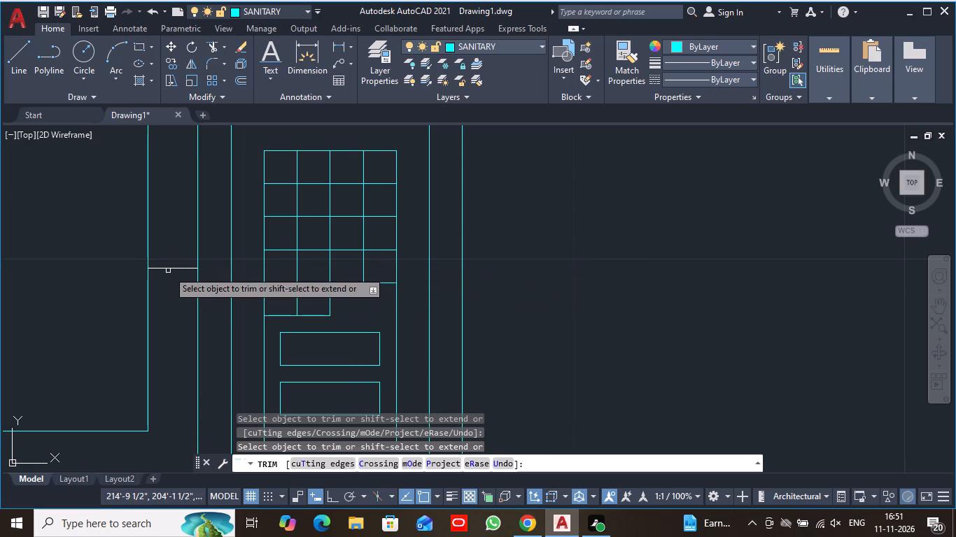
click(168, 269)
Trim the remaining stray line segments between the microwave's window and the adjacent cabinet.
scroll(199, 249, down, 5)
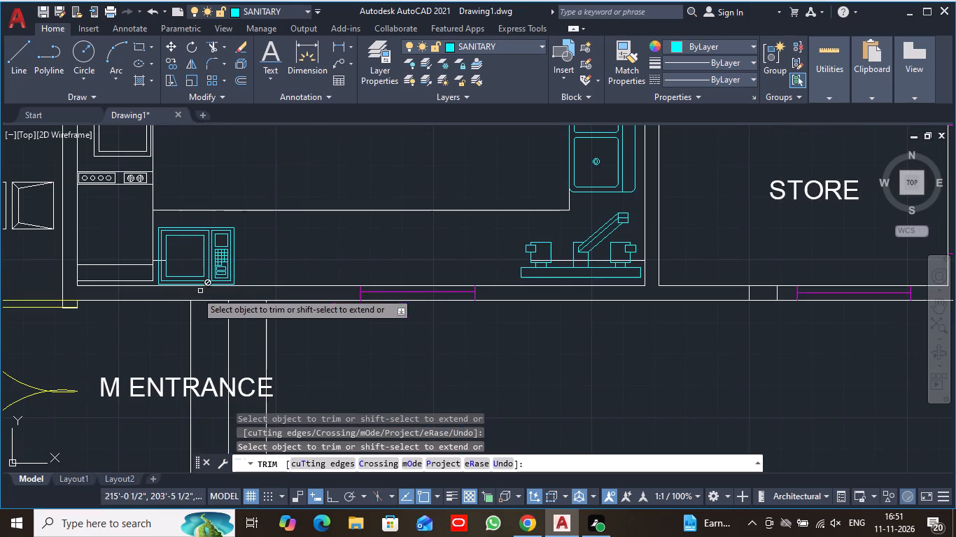
scroll(164, 273, up, 4)
middle_drag(170, 264, 350, 327)
scroll(335, 317, up, 2)
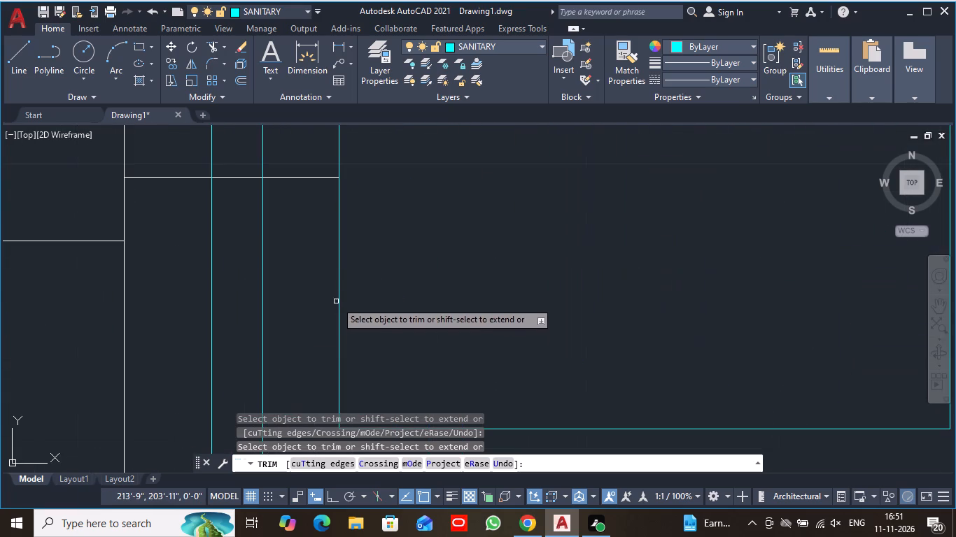
click(310, 178)
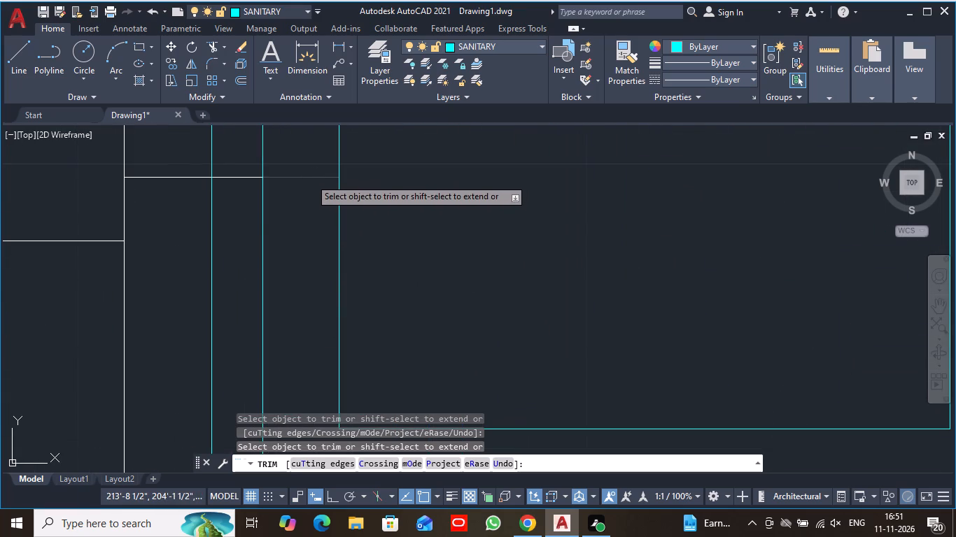
click(241, 179)
click(158, 177)
Trim the stray line segments crossing the faucet's handles and spout, through to the kitchen's side wall.
scroll(381, 235, down, 5)
middle_drag(605, 267, 451, 278)
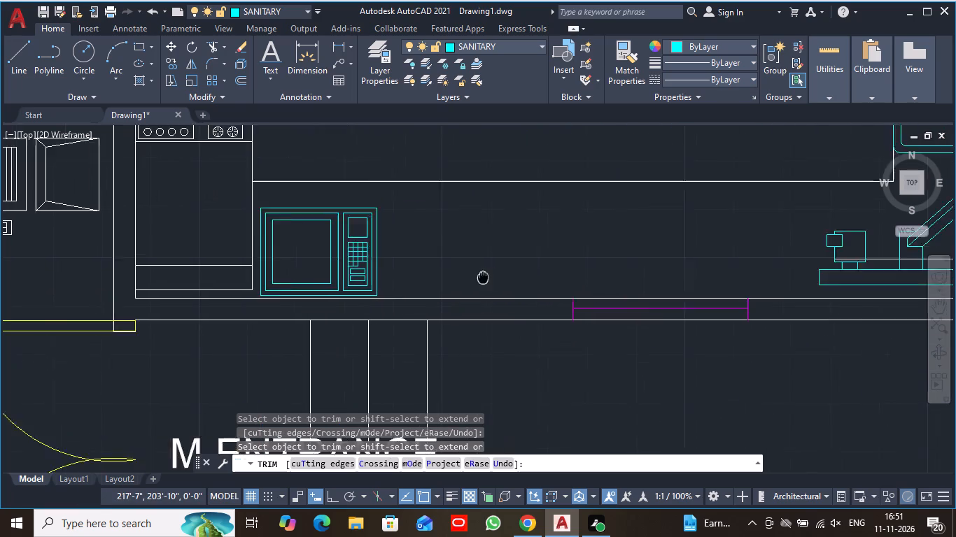
middle_drag(451, 278, 183, 264)
scroll(573, 276, up, 3)
middle_drag(475, 220, 456, 284)
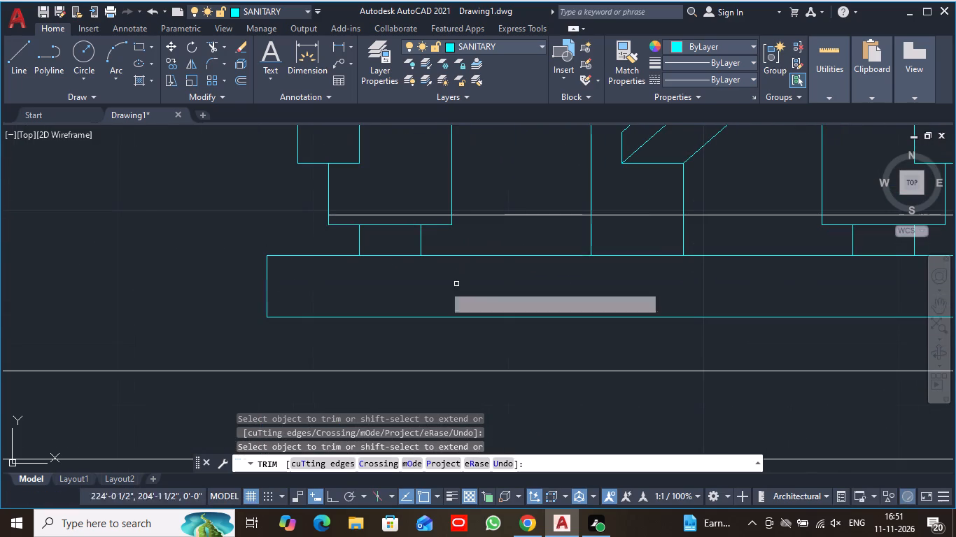
click(407, 214)
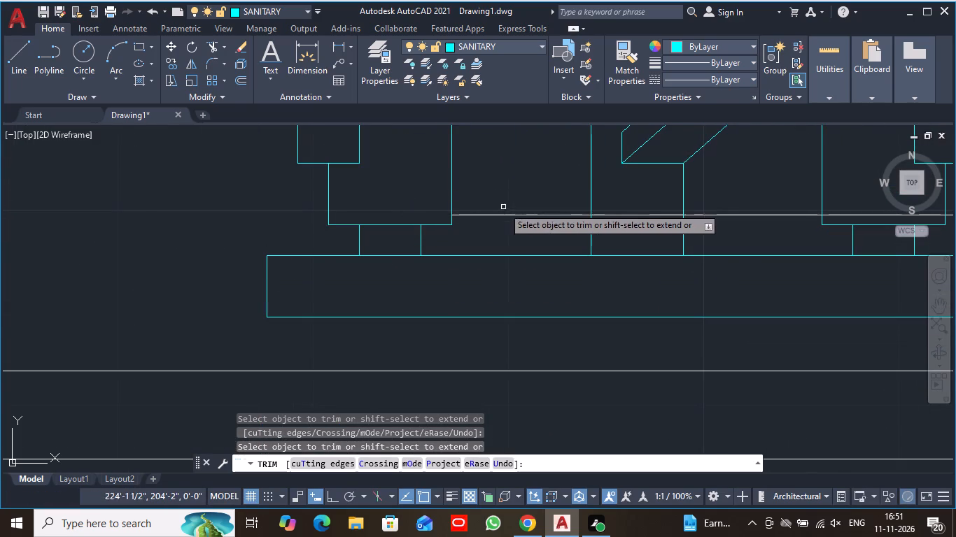
click(506, 215)
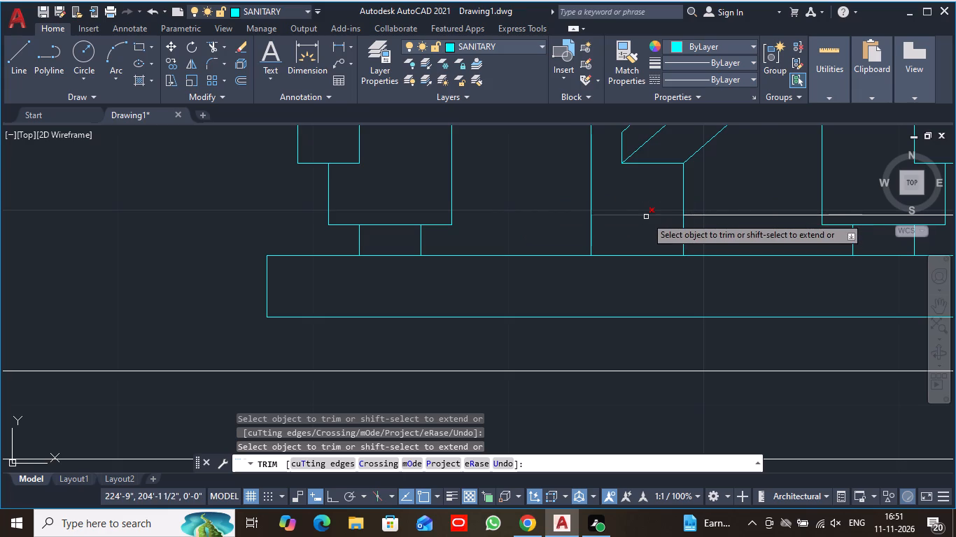
click(646, 217)
click(750, 217)
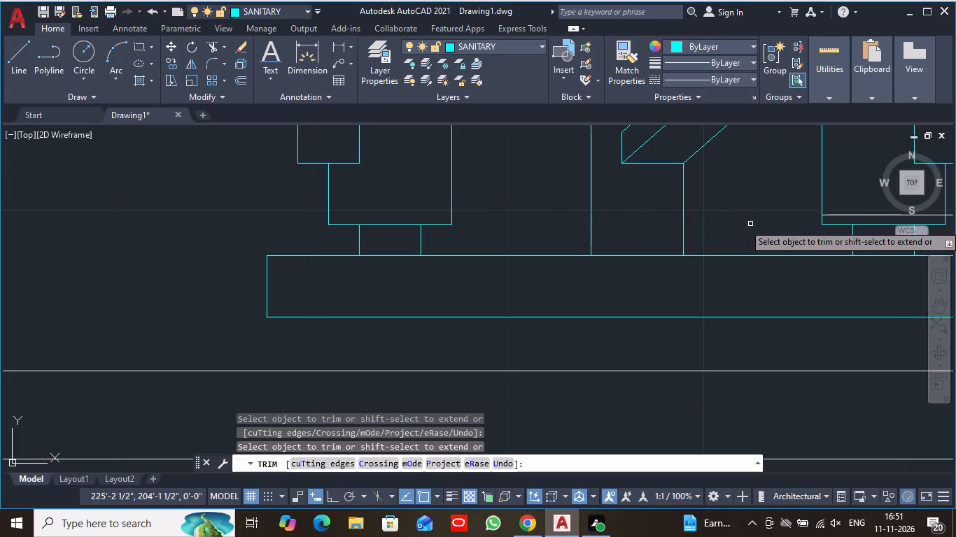
middle_drag(750, 224, 329, 222)
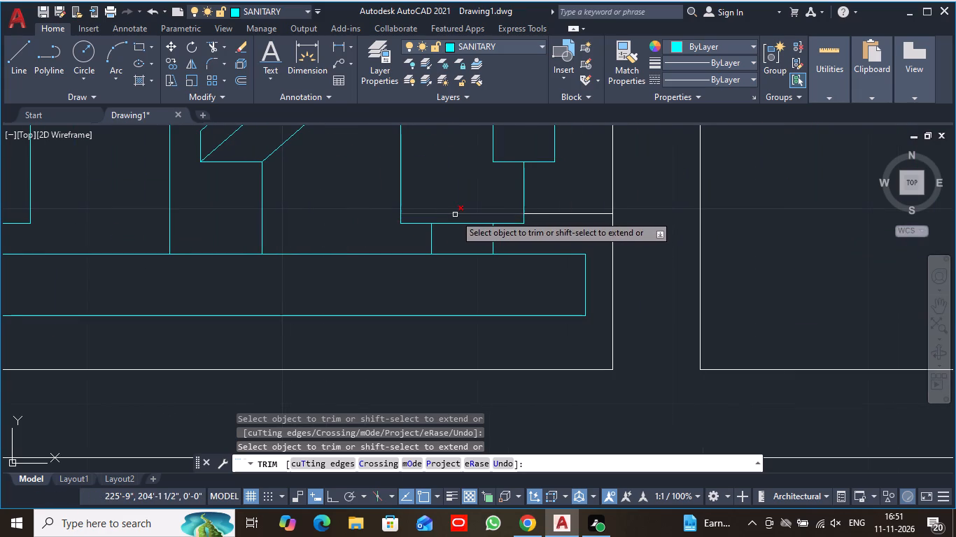
click(455, 215)
click(580, 214)
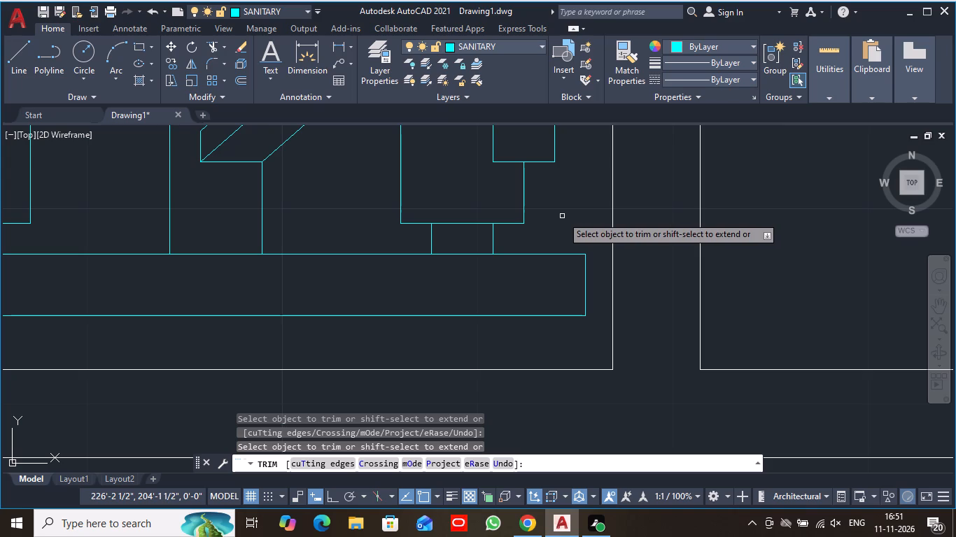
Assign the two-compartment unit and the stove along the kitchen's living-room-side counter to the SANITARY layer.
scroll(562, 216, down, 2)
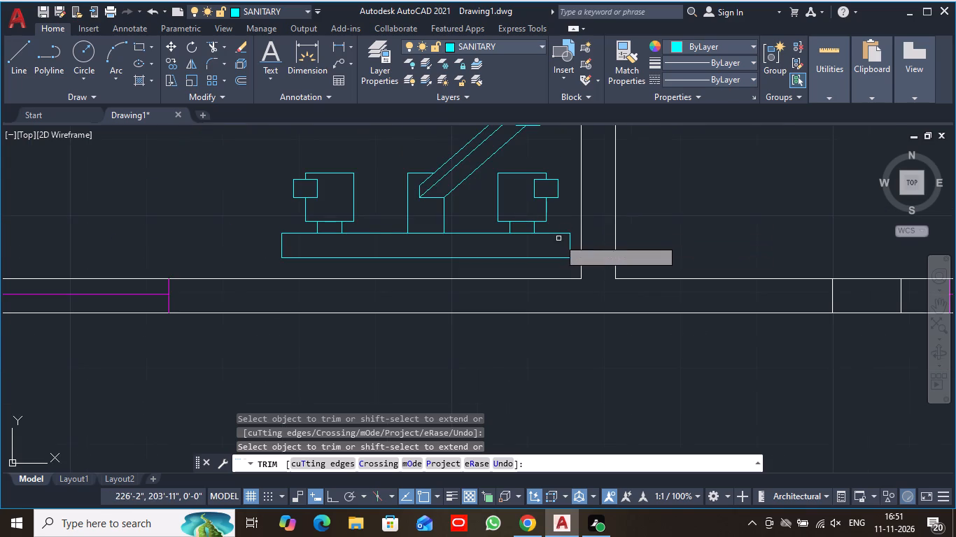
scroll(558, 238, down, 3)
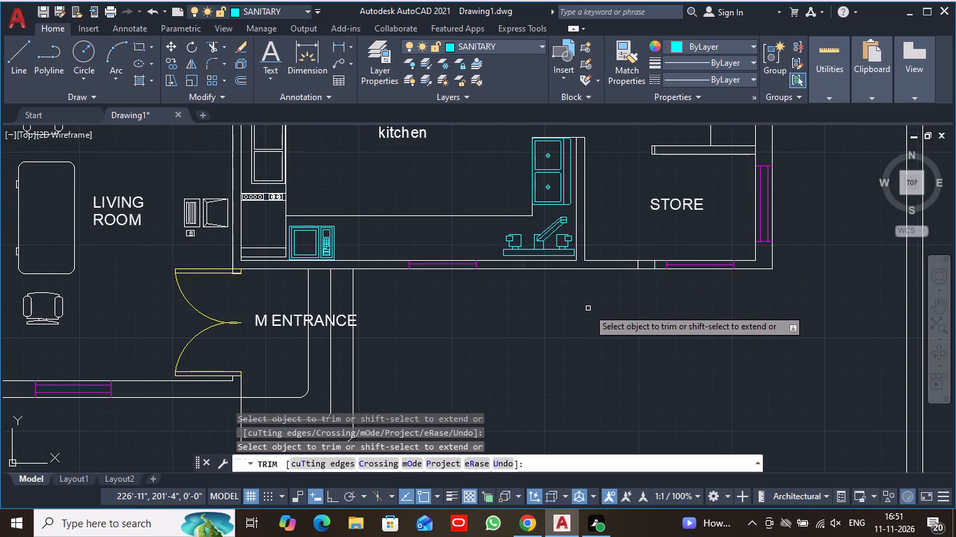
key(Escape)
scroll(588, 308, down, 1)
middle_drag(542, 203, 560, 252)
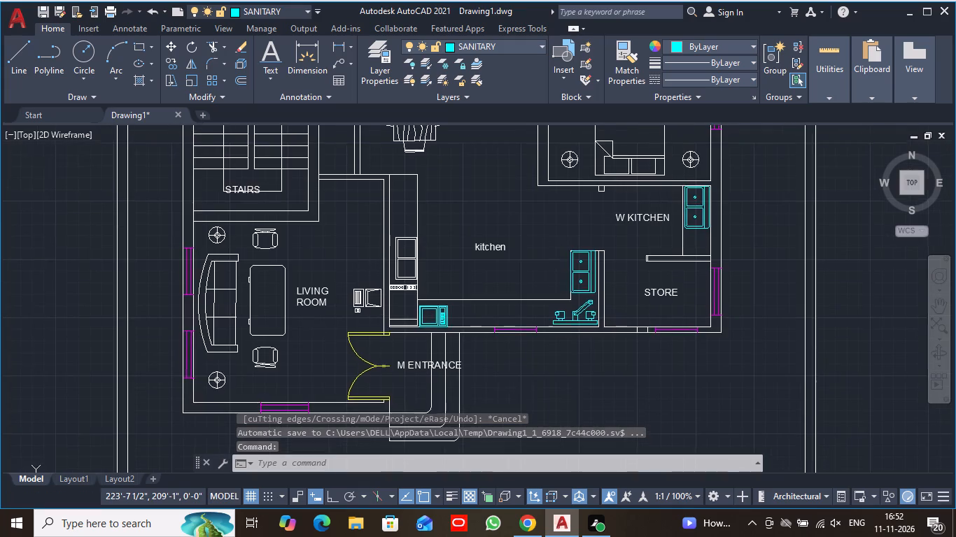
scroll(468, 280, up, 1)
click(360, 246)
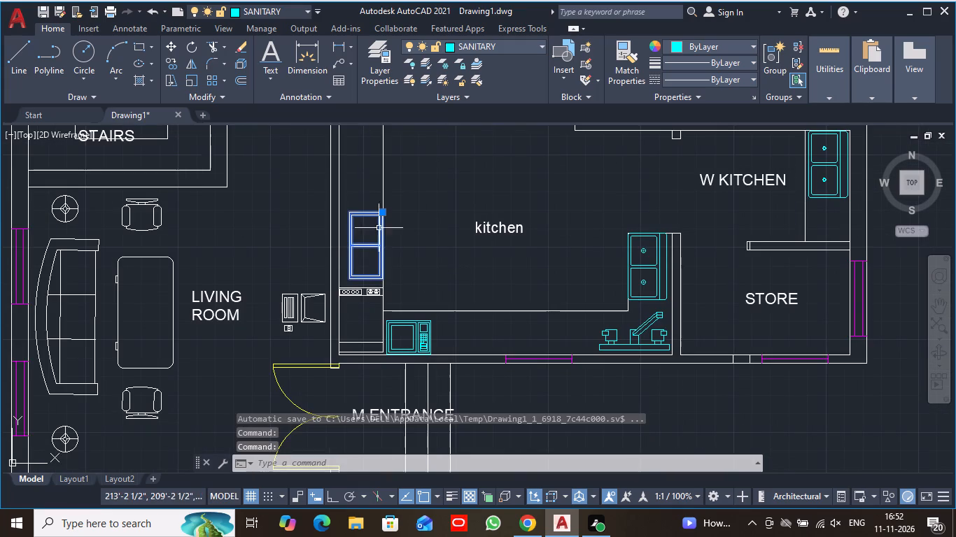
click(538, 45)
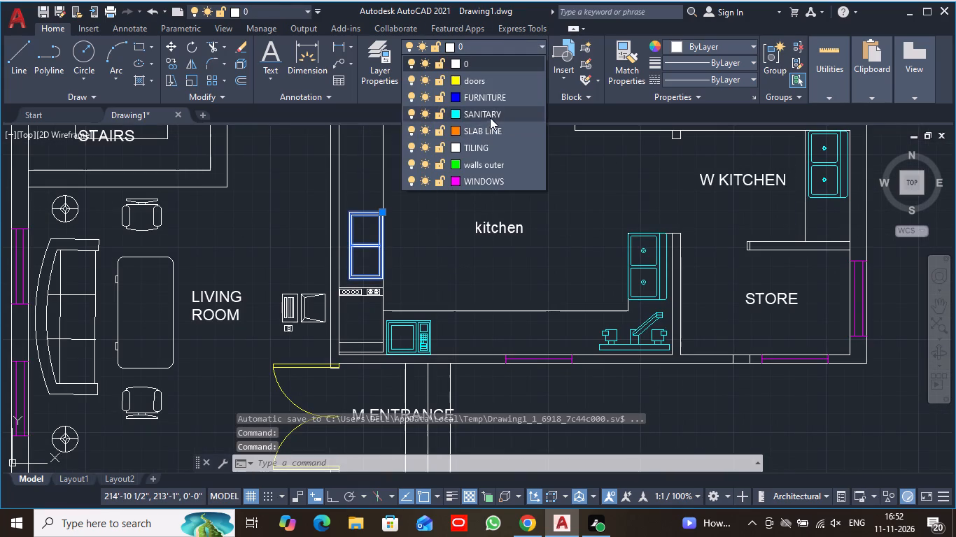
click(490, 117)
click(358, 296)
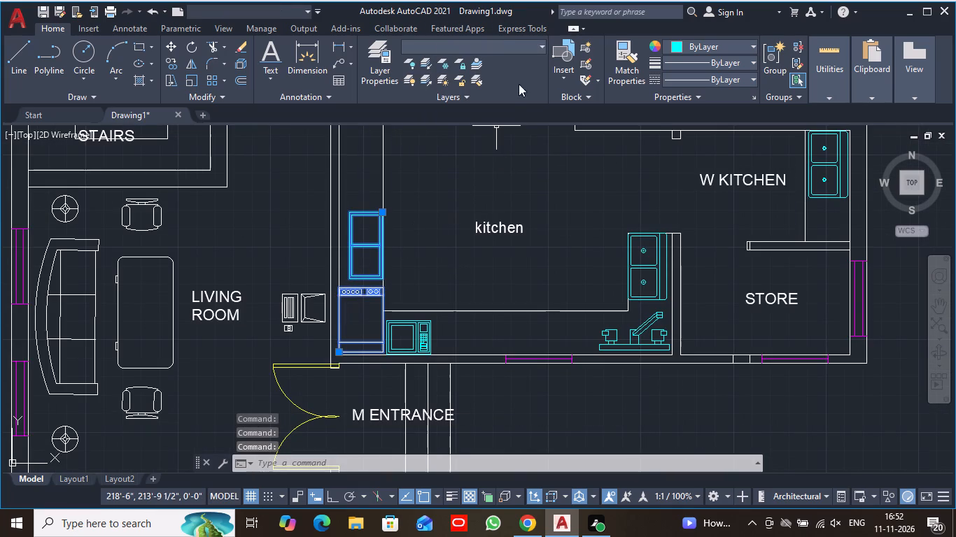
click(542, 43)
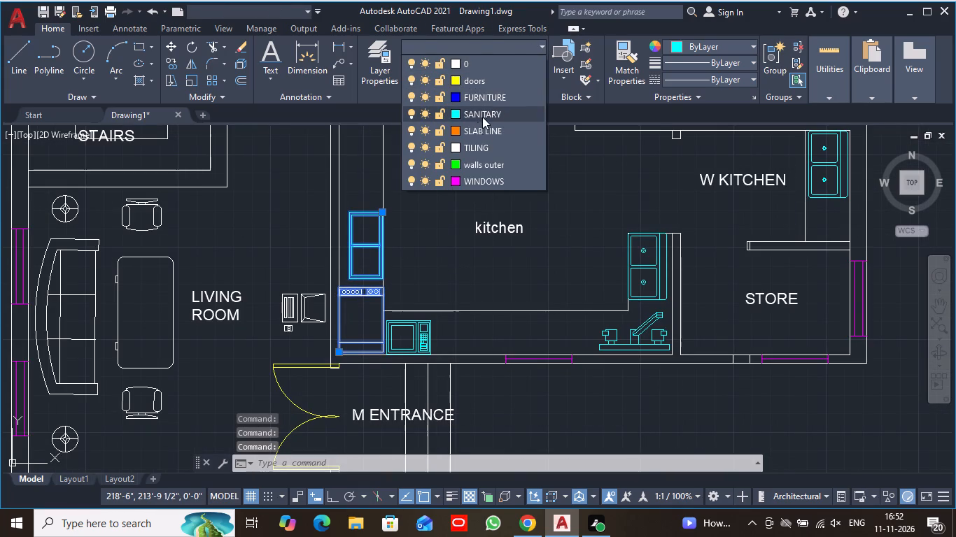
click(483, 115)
Assign the living room sofa, along with the still-selected two-compartment kitchen unit and stove, to the FURNITURE layer.
scroll(486, 164, down, 3)
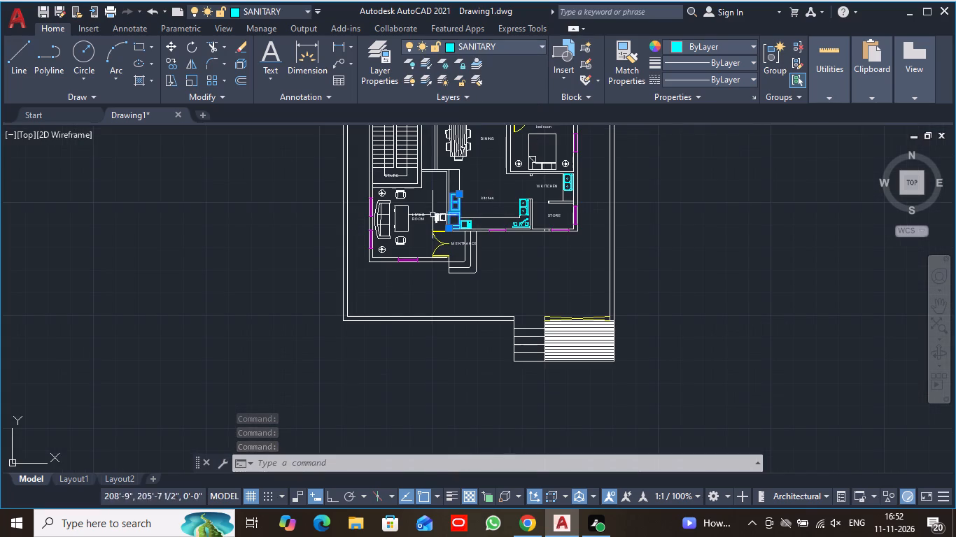
middle_drag(431, 204, 423, 271)
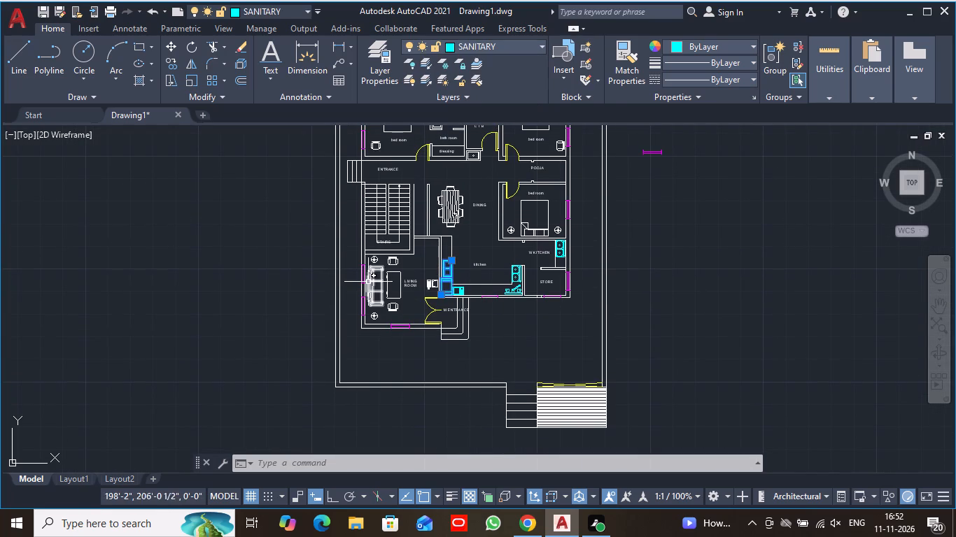
click(368, 282)
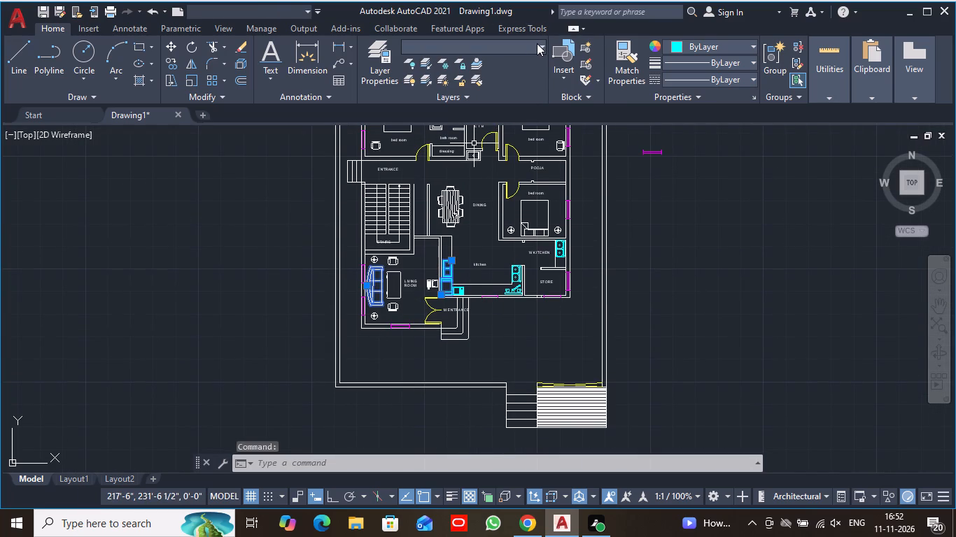
click(537, 43)
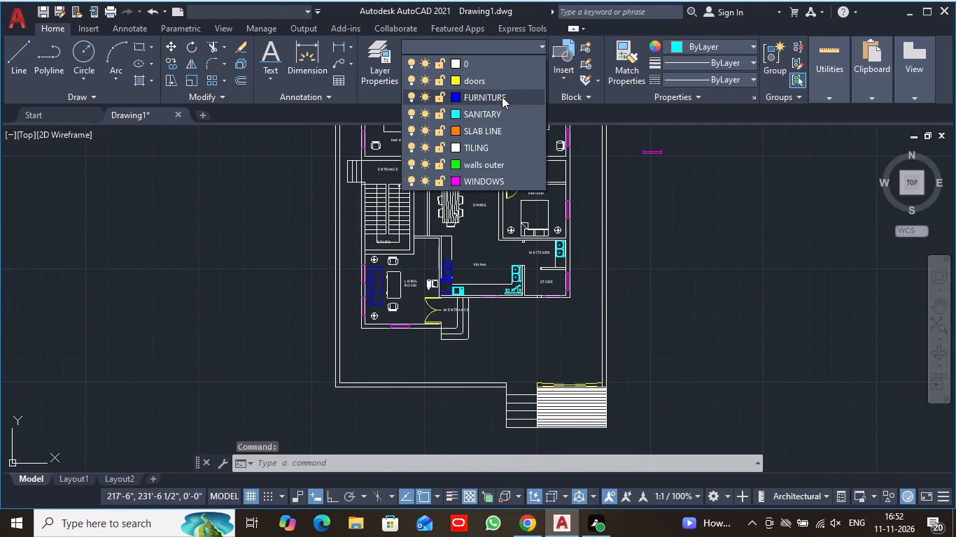
click(502, 96)
scroll(435, 267, up, 5)
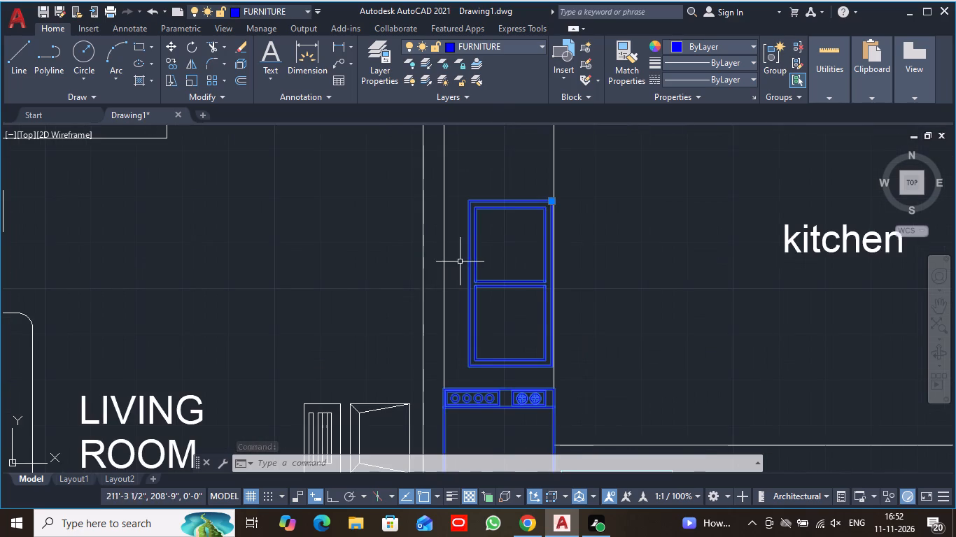
scroll(464, 260, down, 2)
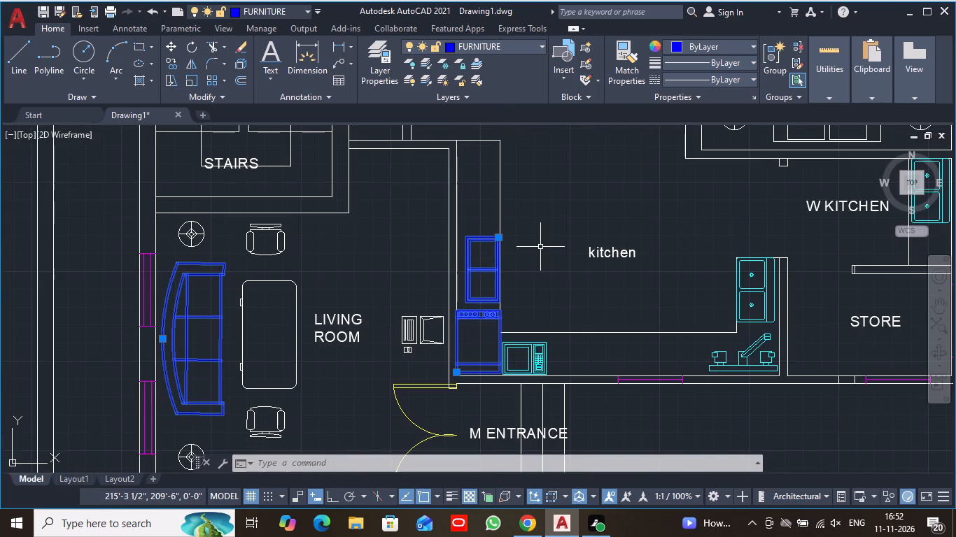
key(Escape)
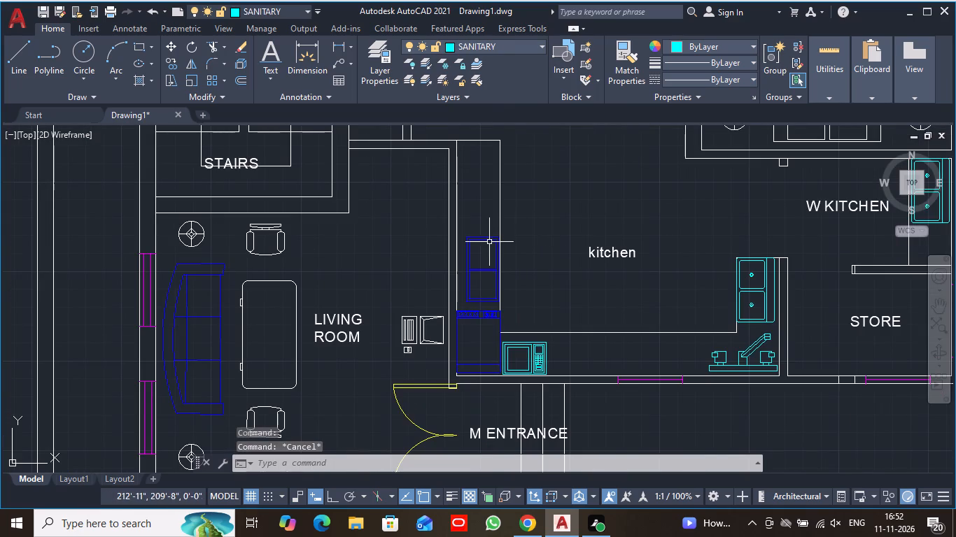
Reassign the kitchen's two-compartment unit and the stove below it to the SANITARY layer.
click(486, 238)
click(543, 44)
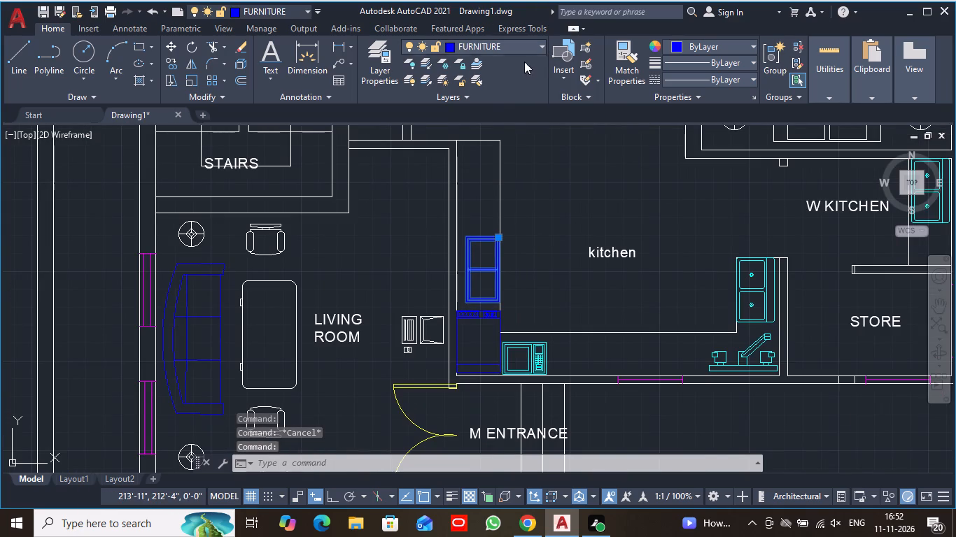
click(493, 110)
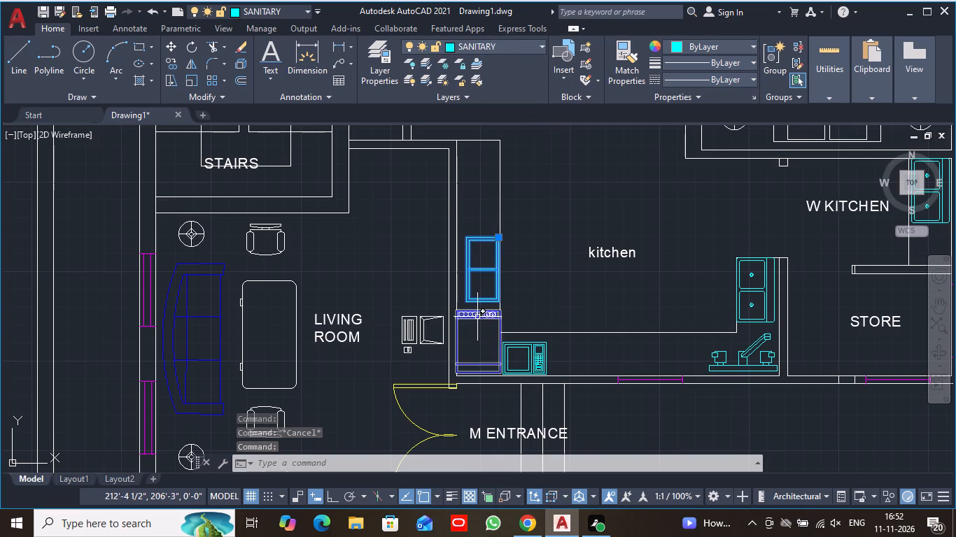
click(477, 317)
click(540, 46)
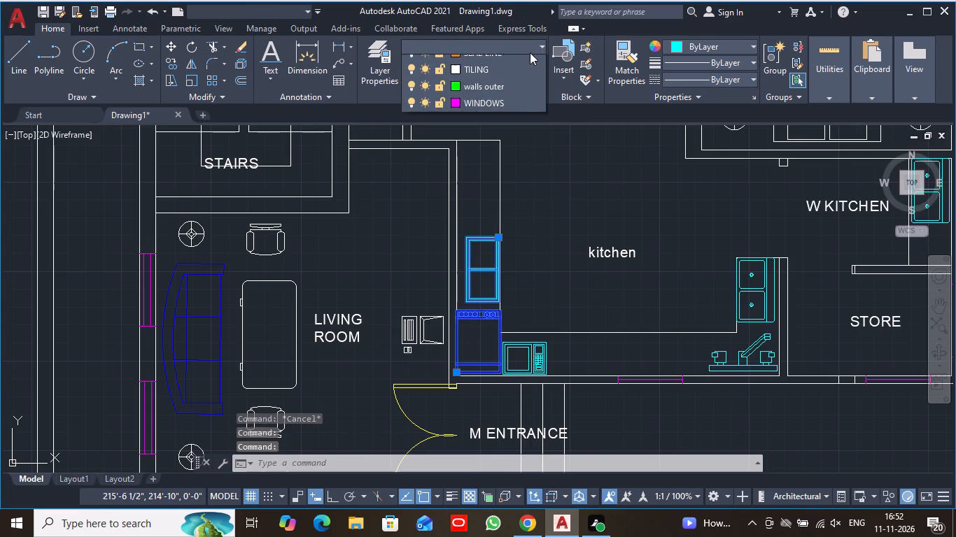
click(486, 112)
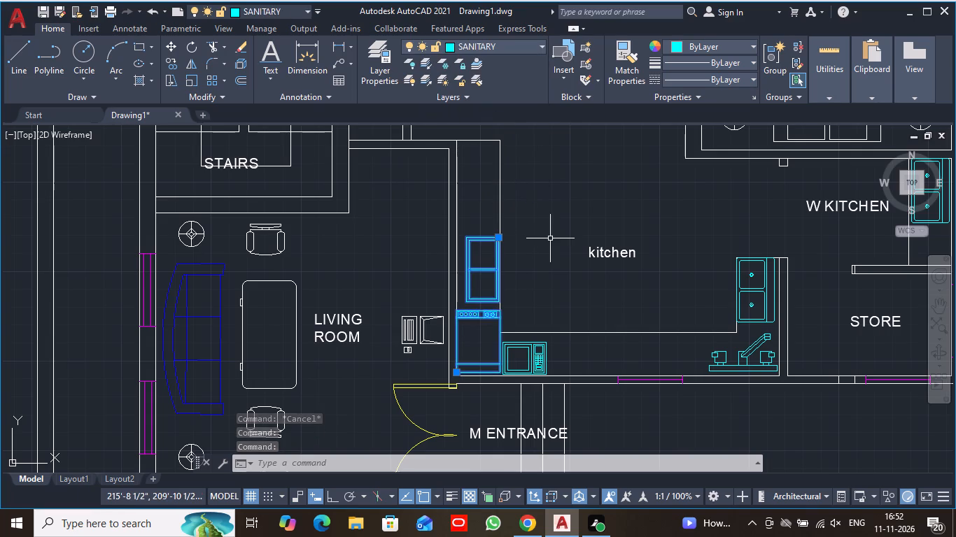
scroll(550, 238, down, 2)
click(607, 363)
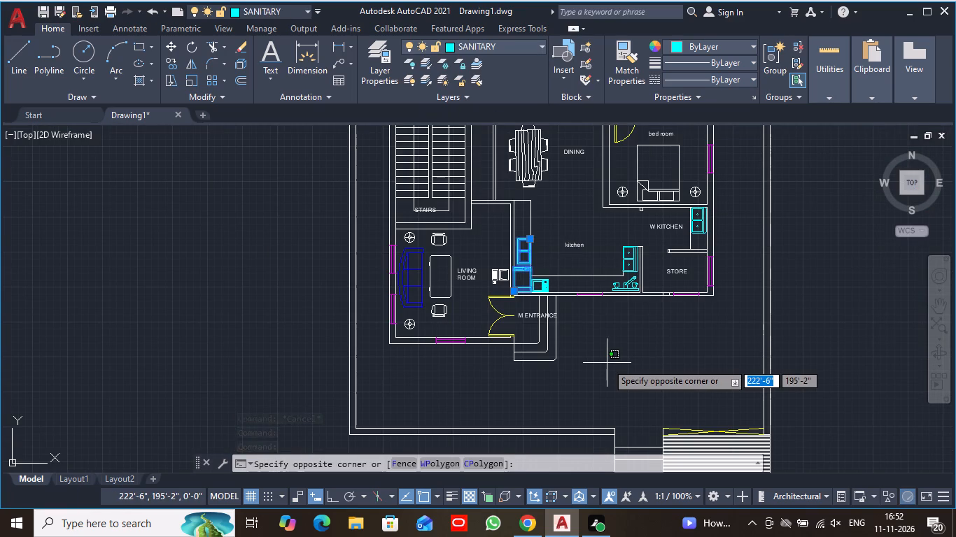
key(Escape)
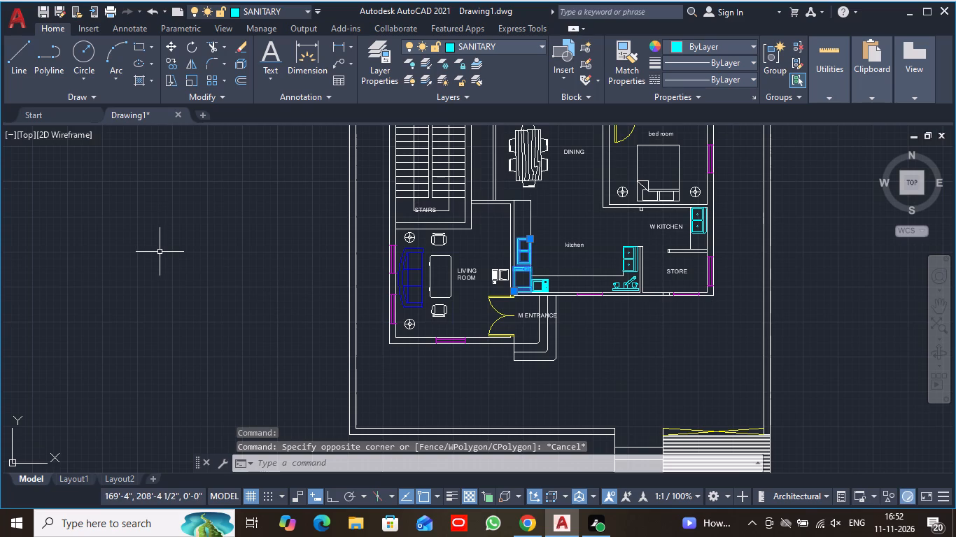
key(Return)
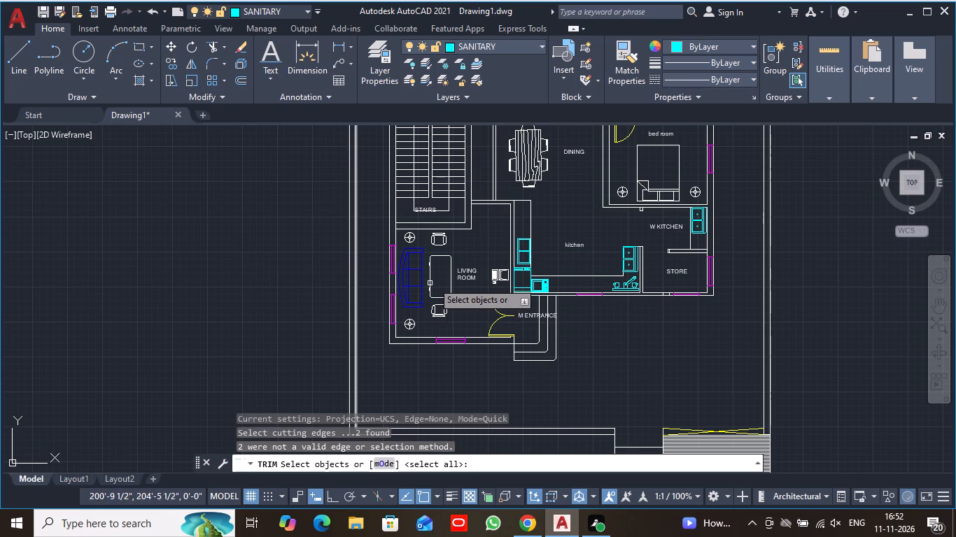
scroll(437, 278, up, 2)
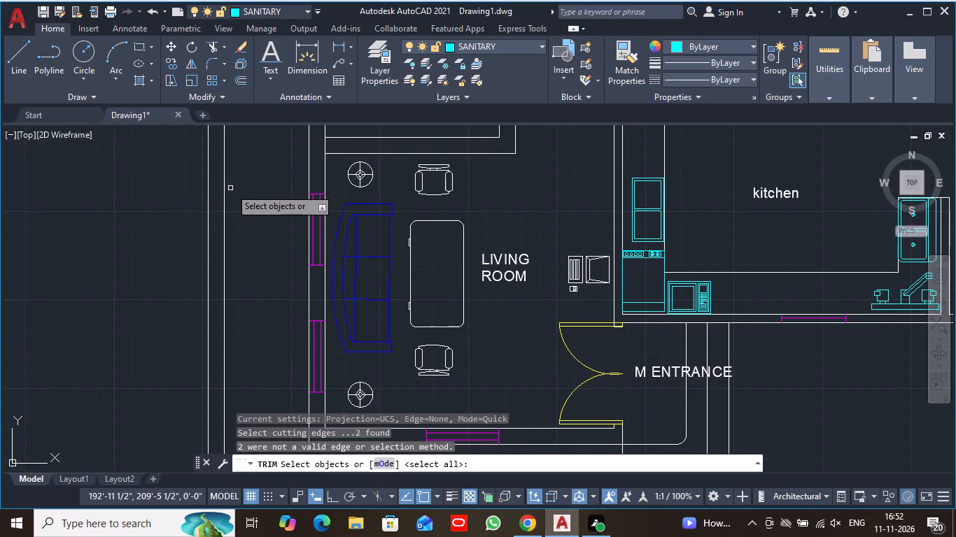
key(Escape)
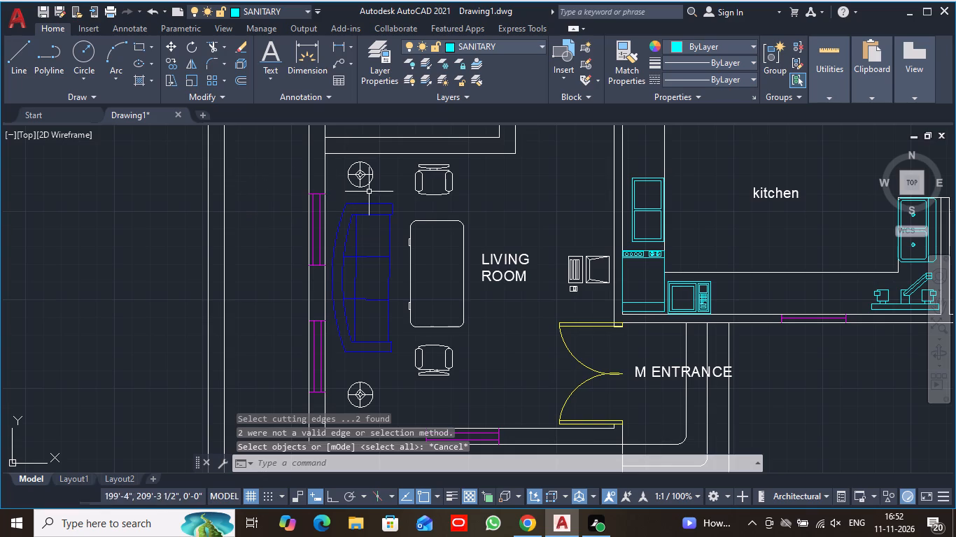
Assign the living room's two round side tables, two armchairs and centre table to the FURNITURE layer.
click(358, 171)
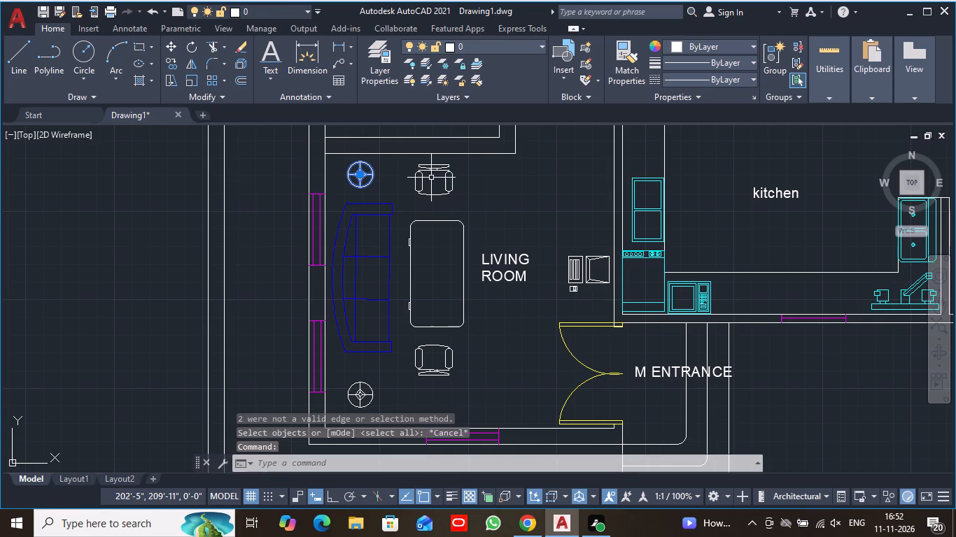
click(421, 182)
click(409, 312)
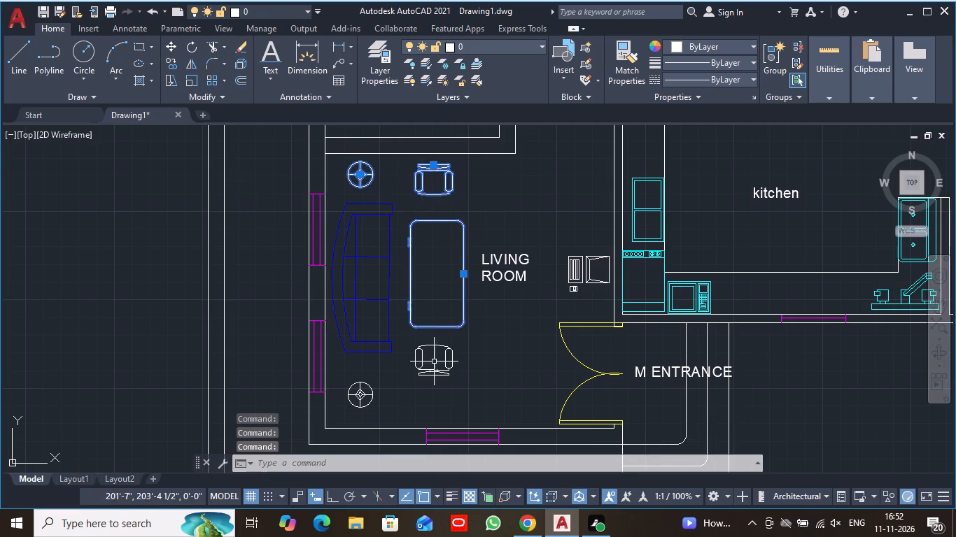
click(430, 373)
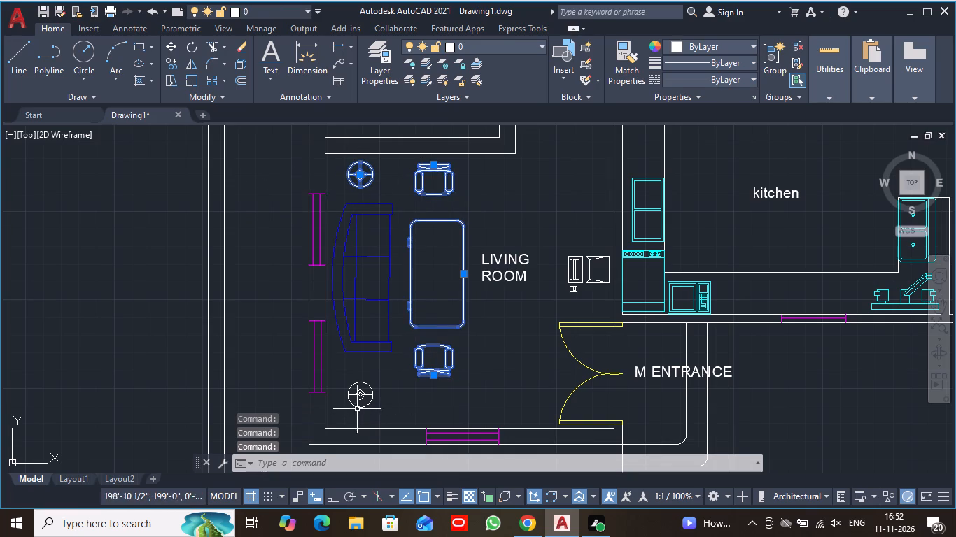
click(361, 406)
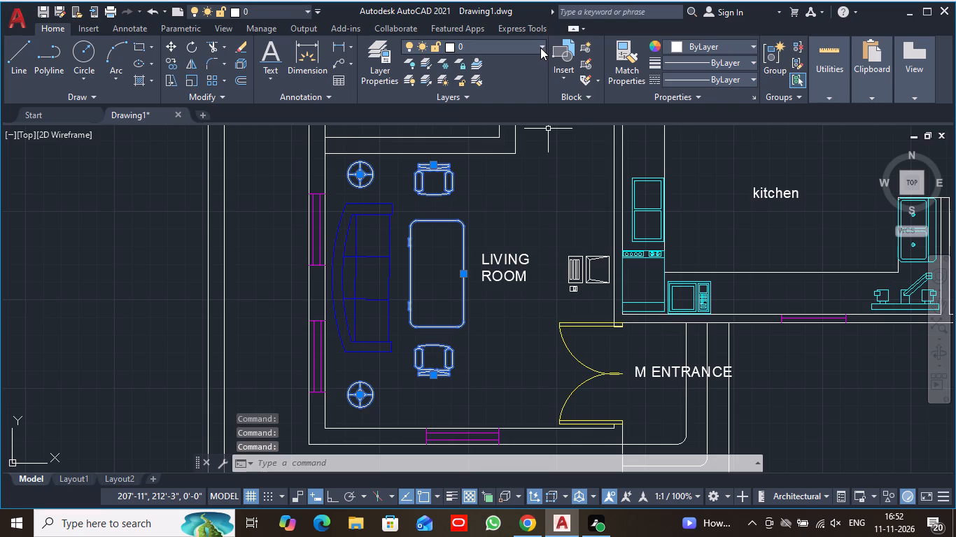
click(540, 45)
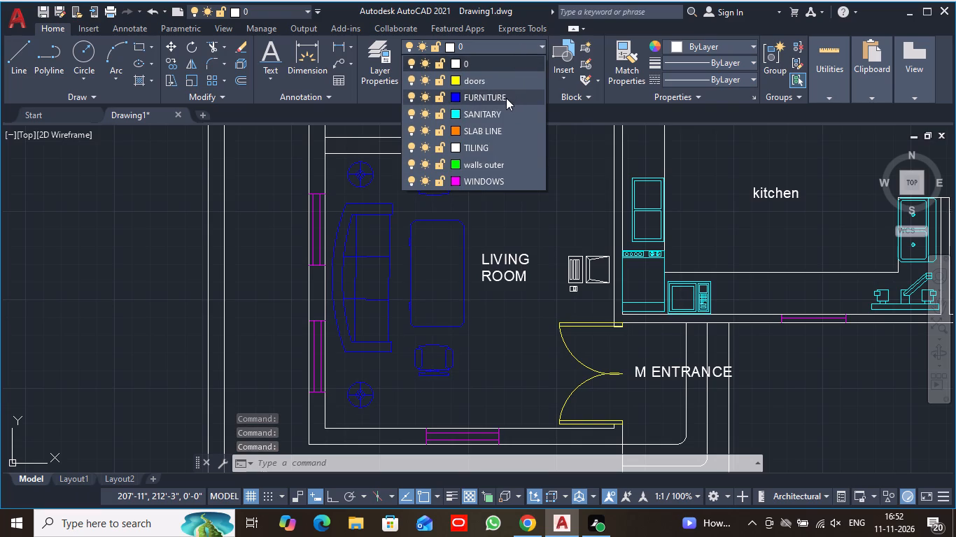
click(506, 98)
Assign the computer set beside the living room's kitchen-side wall to the FURNITURE layer.
scroll(546, 174, down, 3)
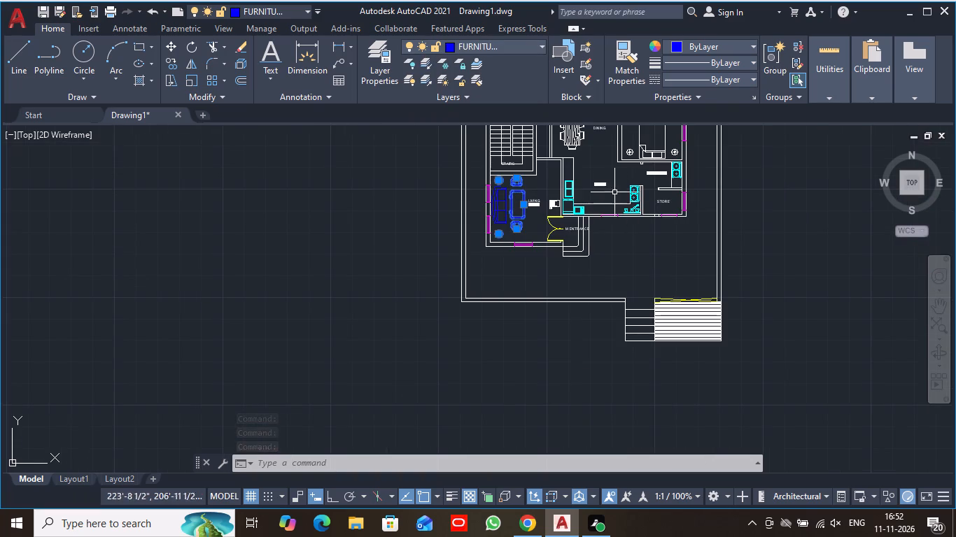
scroll(598, 192, up, 4)
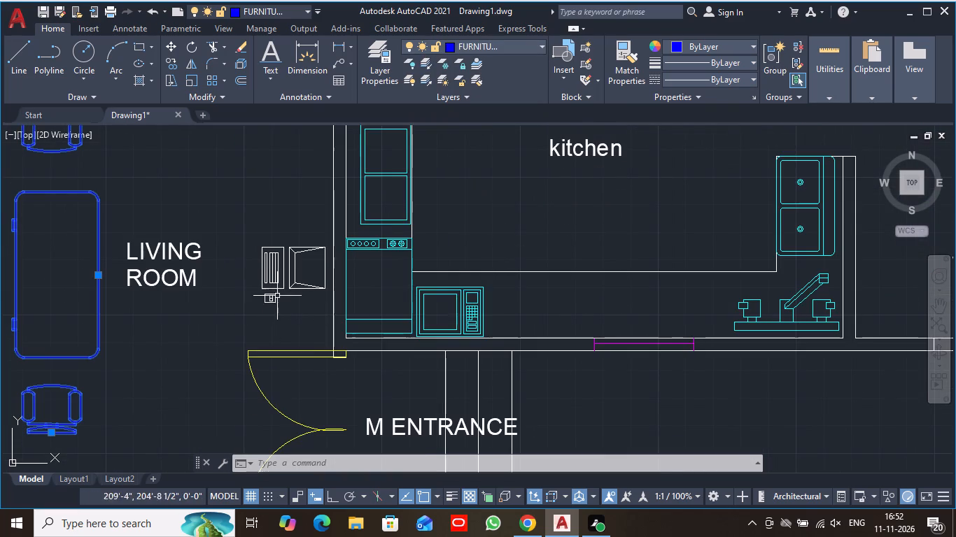
click(287, 268)
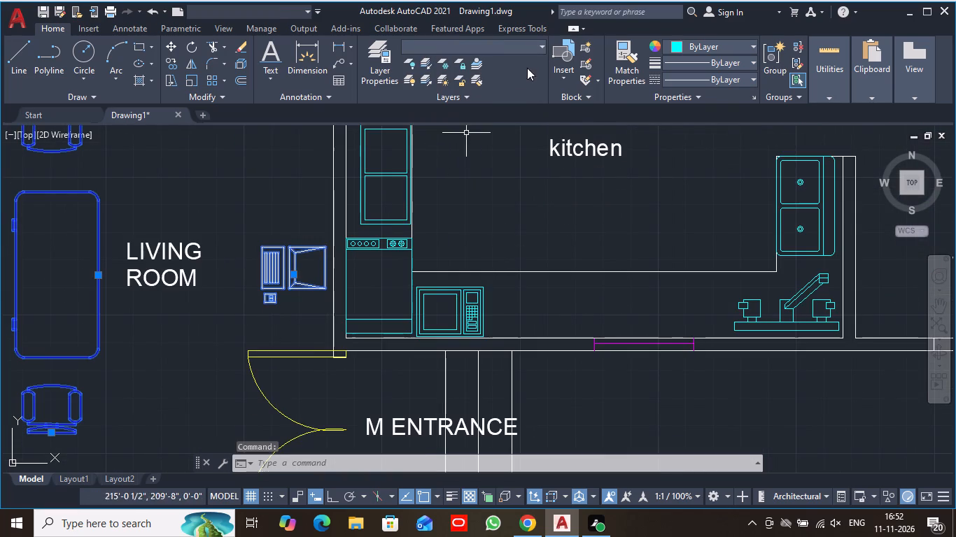
click(537, 48)
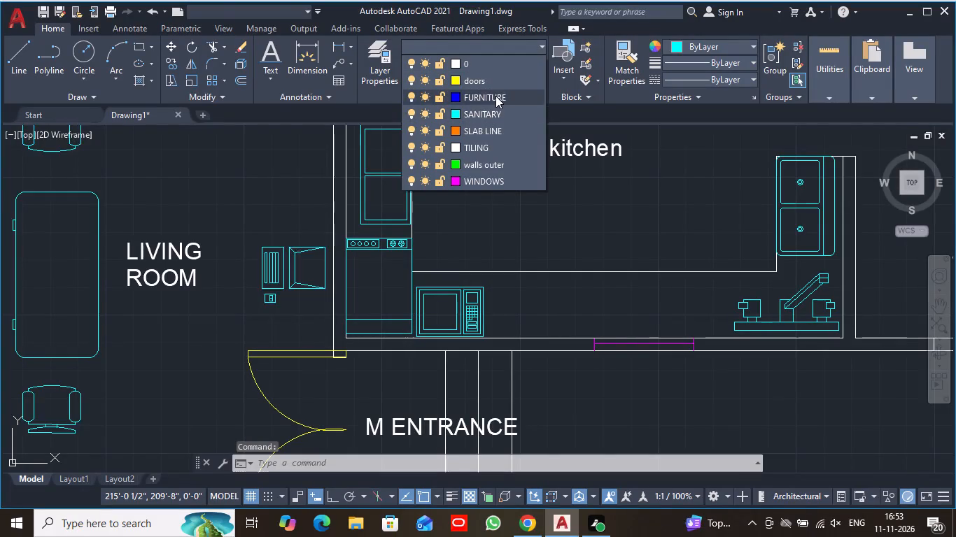
click(495, 96)
Assign the bed and its two round side tables in the bedroom between POOJA and W KITCHEN to the FURNITURE layer.
scroll(481, 201, down, 3)
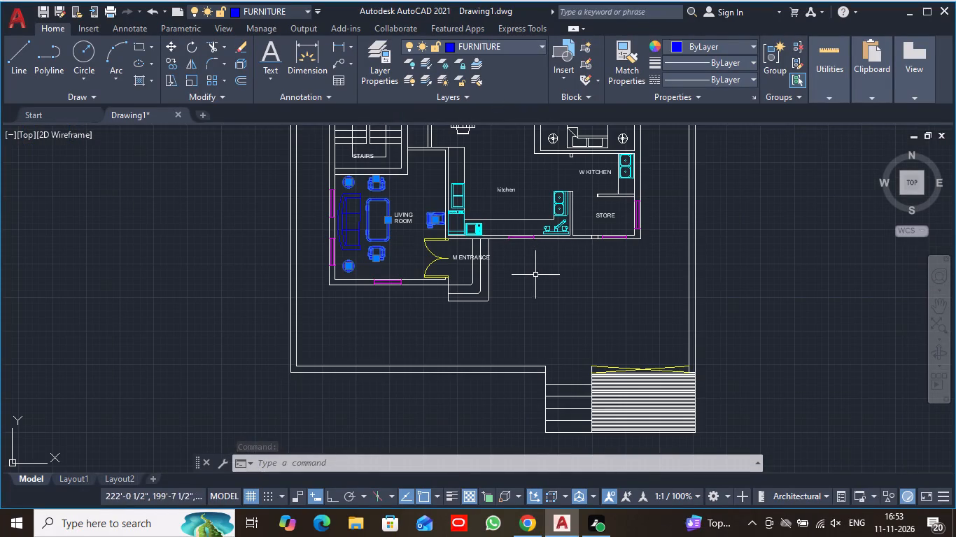
key(space)
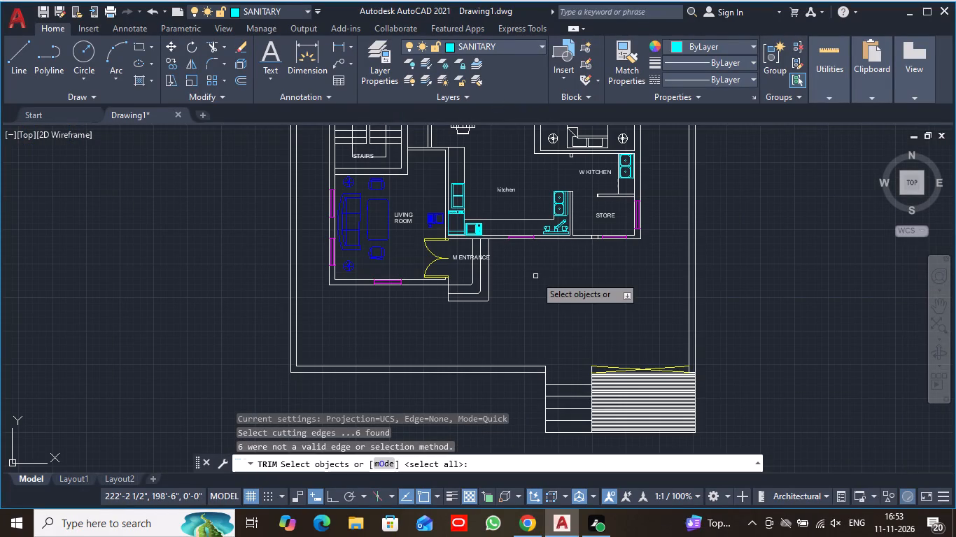
middle_drag(504, 172, 283, 272)
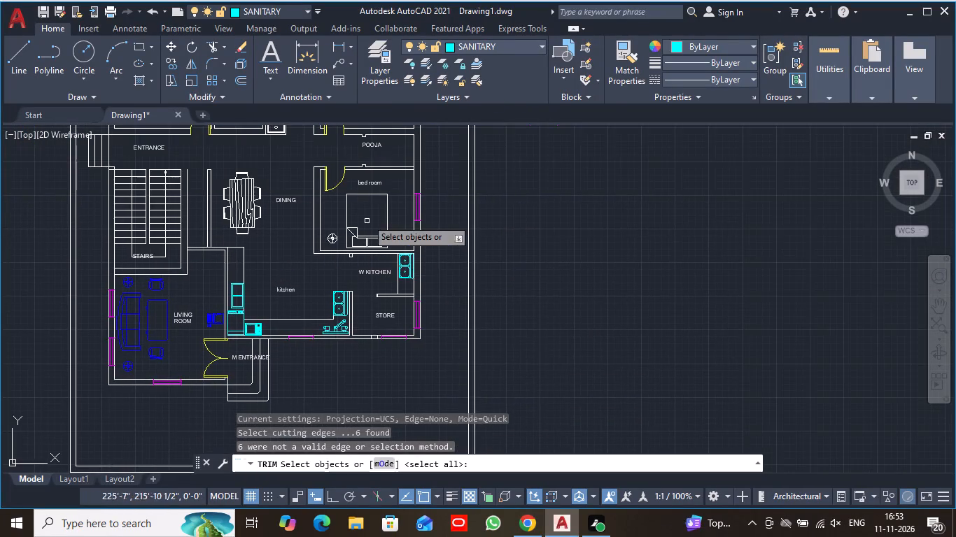
scroll(370, 208, up, 2)
key(Escape)
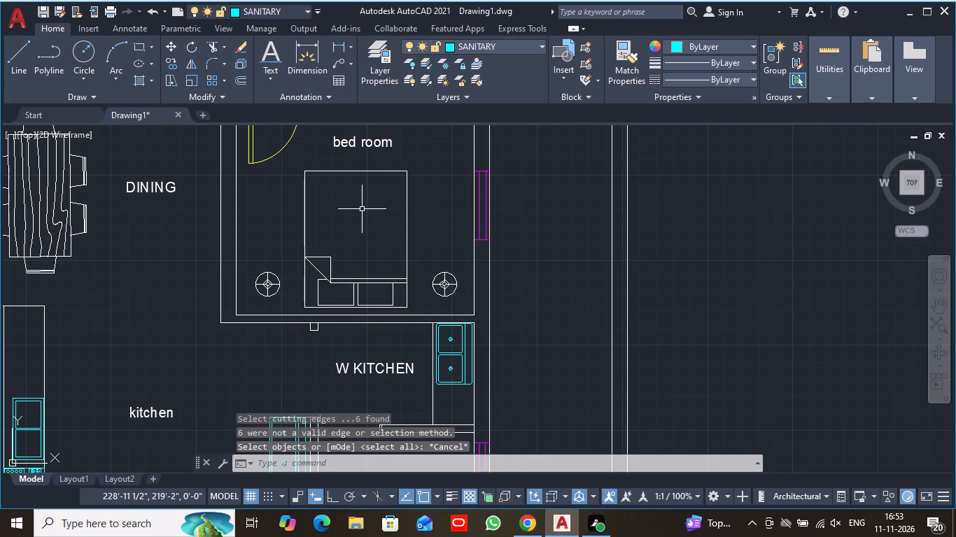
click(359, 285)
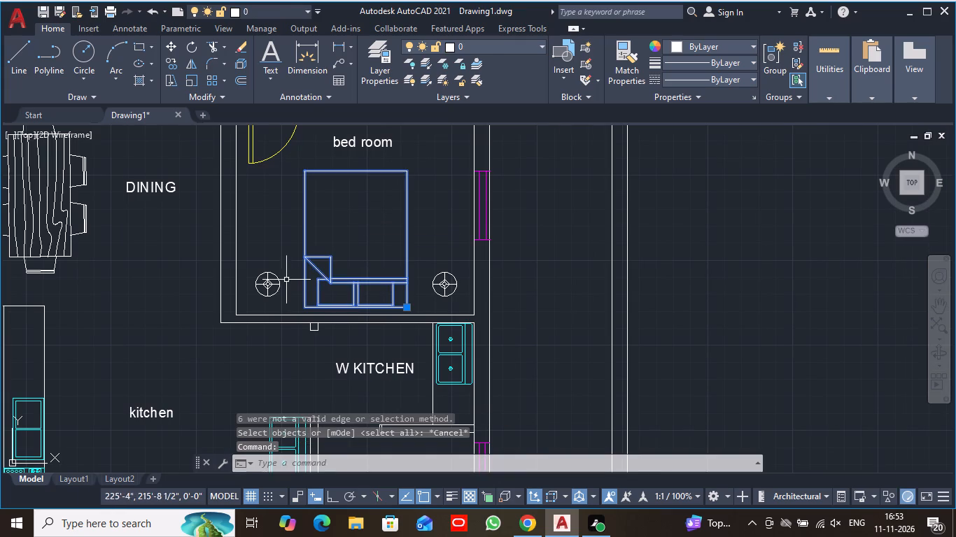
click(270, 282)
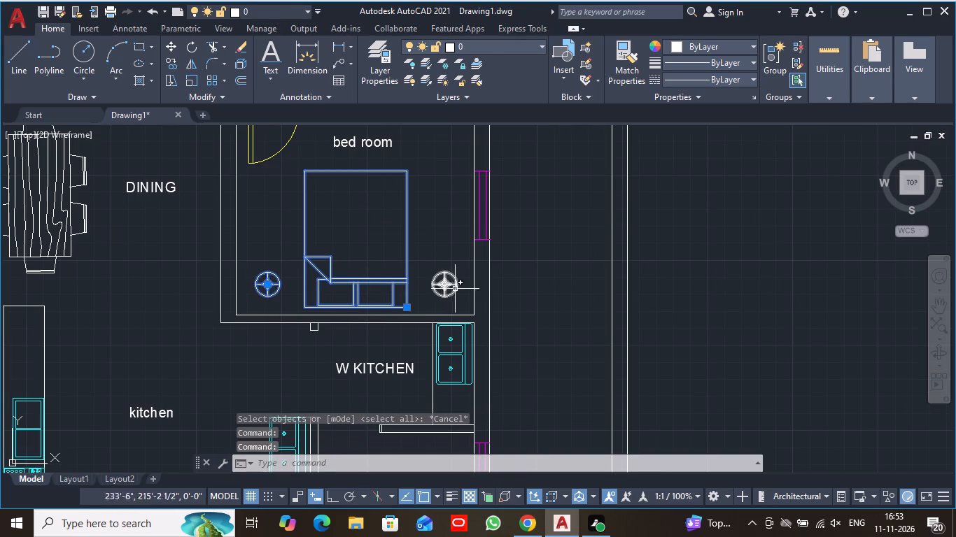
click(446, 285)
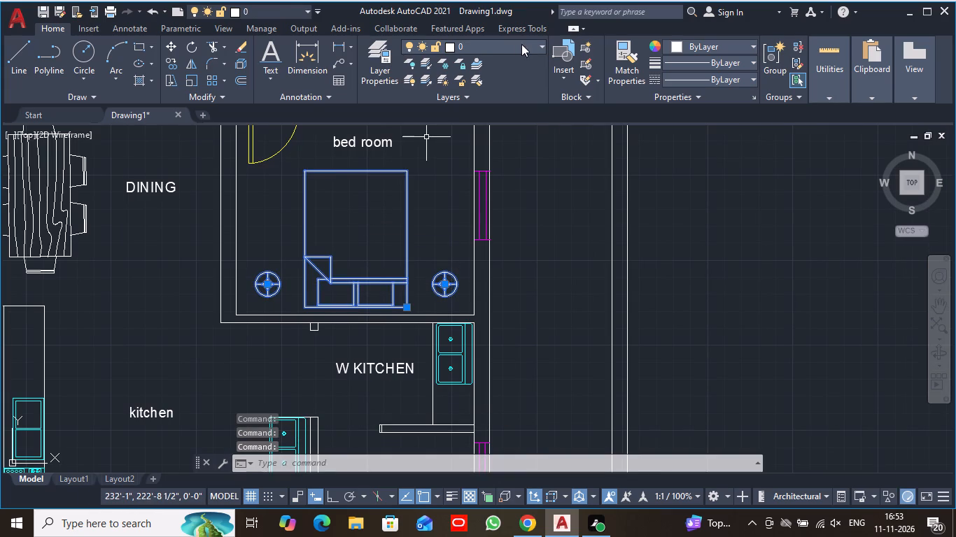
click(538, 44)
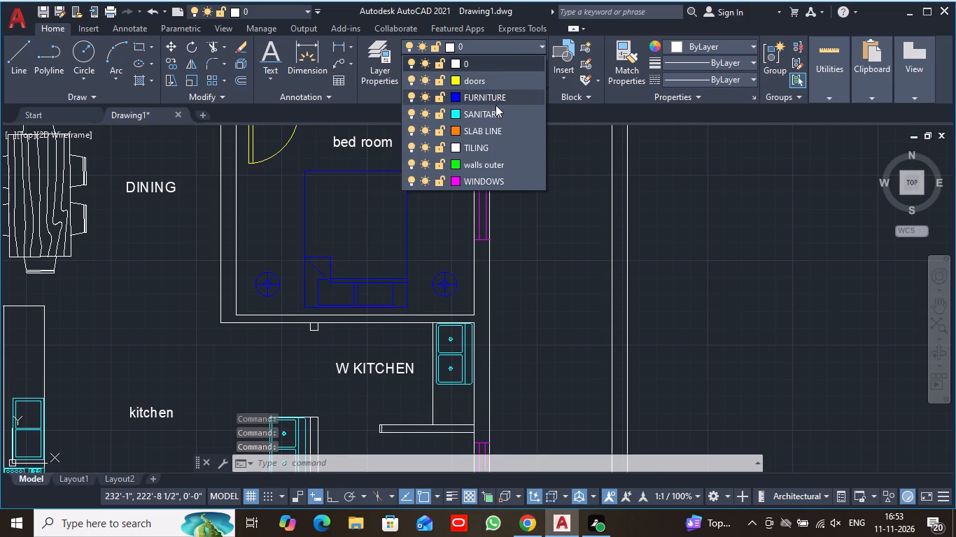
click(495, 99)
scroll(539, 242, down, 1)
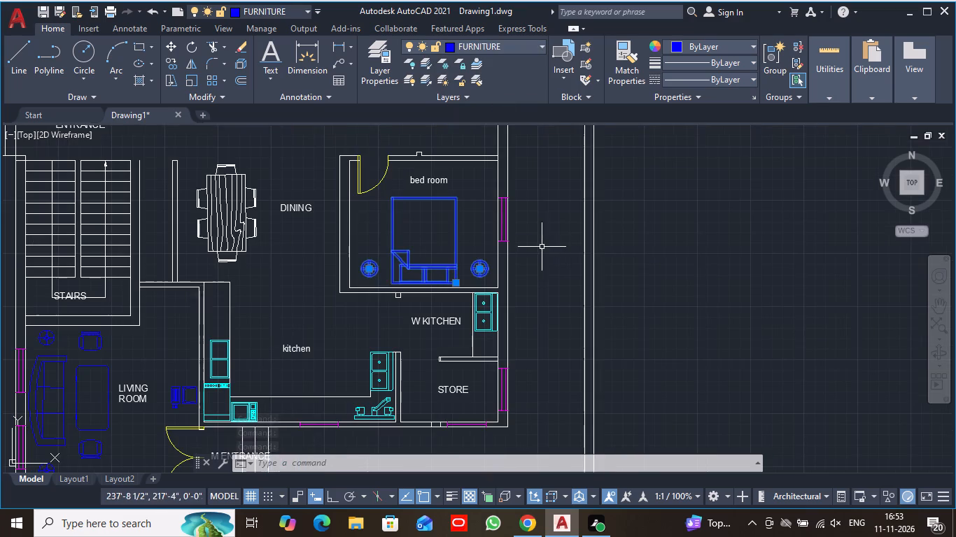
key(Return)
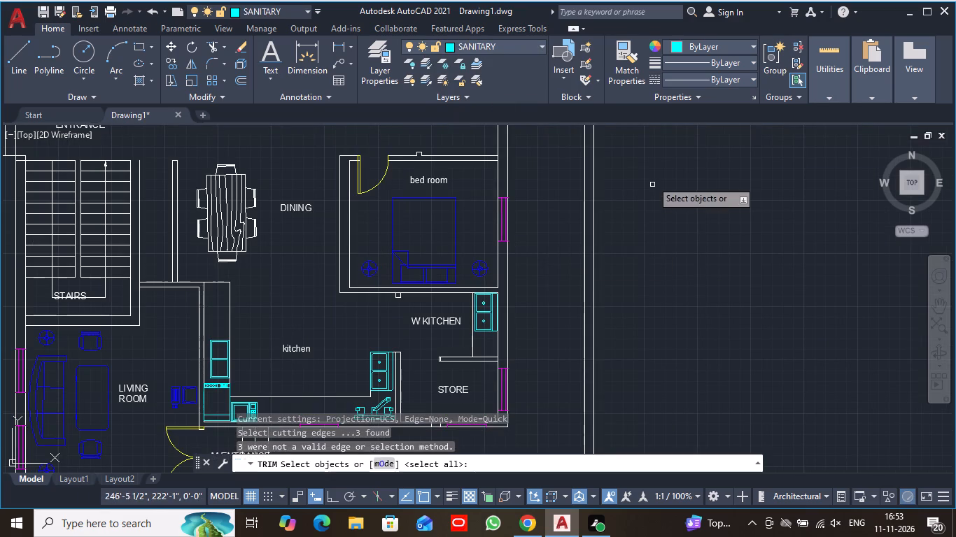
Assign the beds, round side tables and chairs in the two bedrooms flanking the bath rooms to the FURNITURE layer.
middle_drag(631, 171, 592, 354)
middle_drag(421, 201, 438, 238)
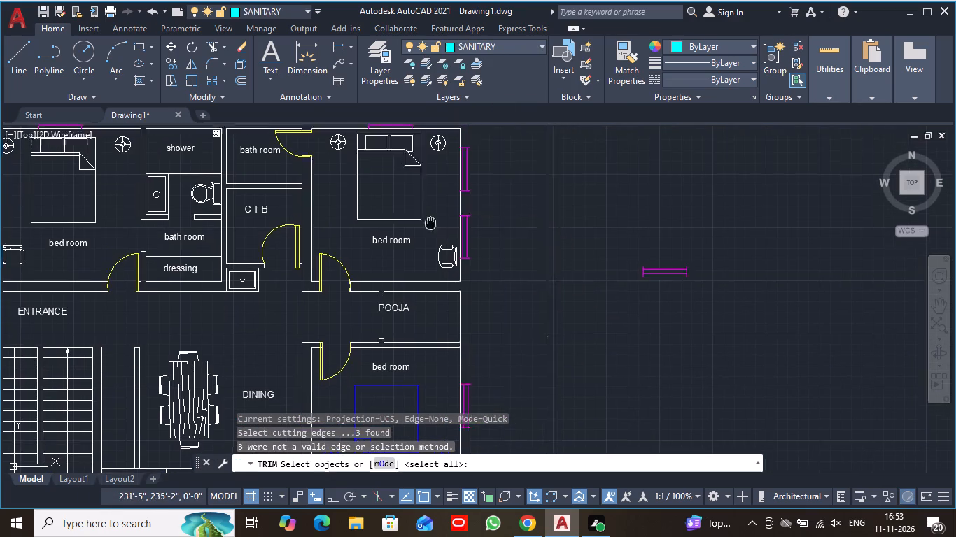
middle_drag(438, 238, 449, 258)
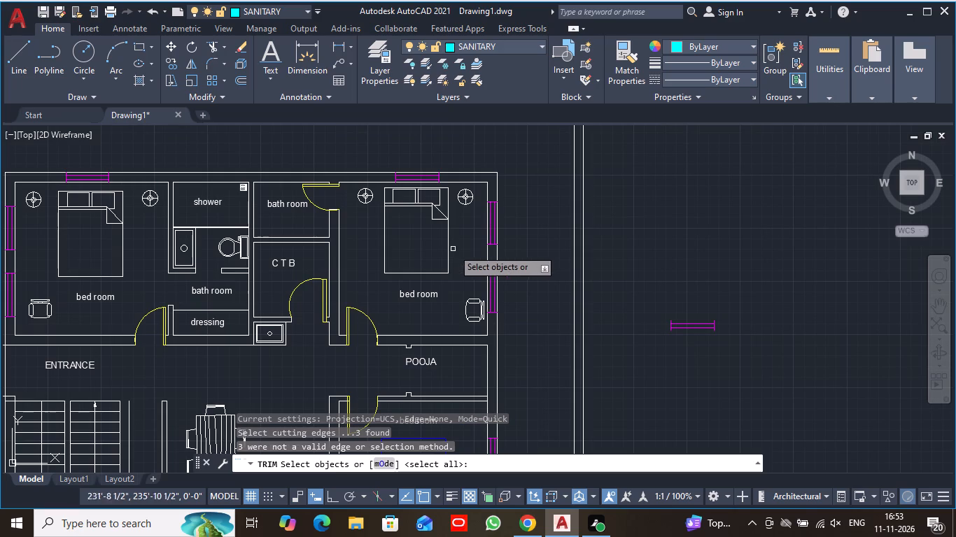
key(Escape)
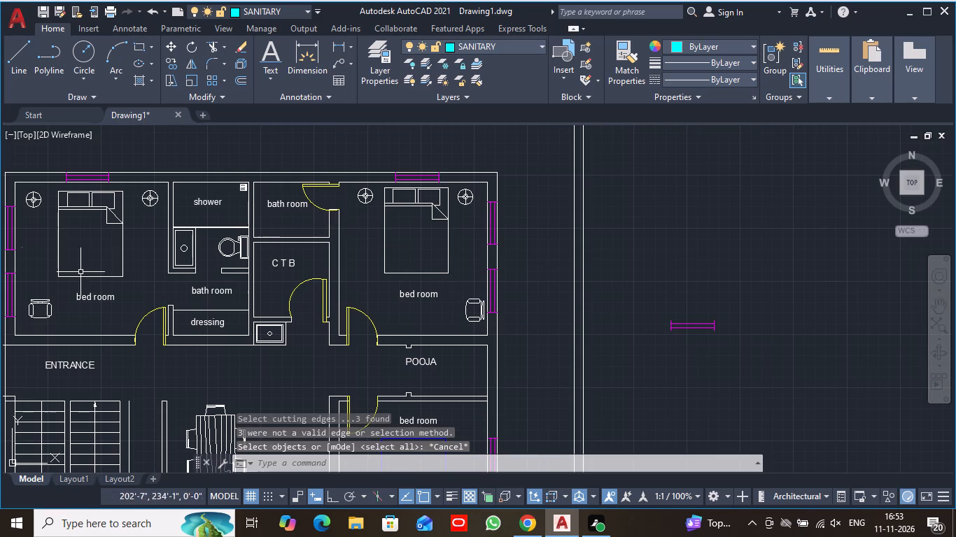
click(28, 202)
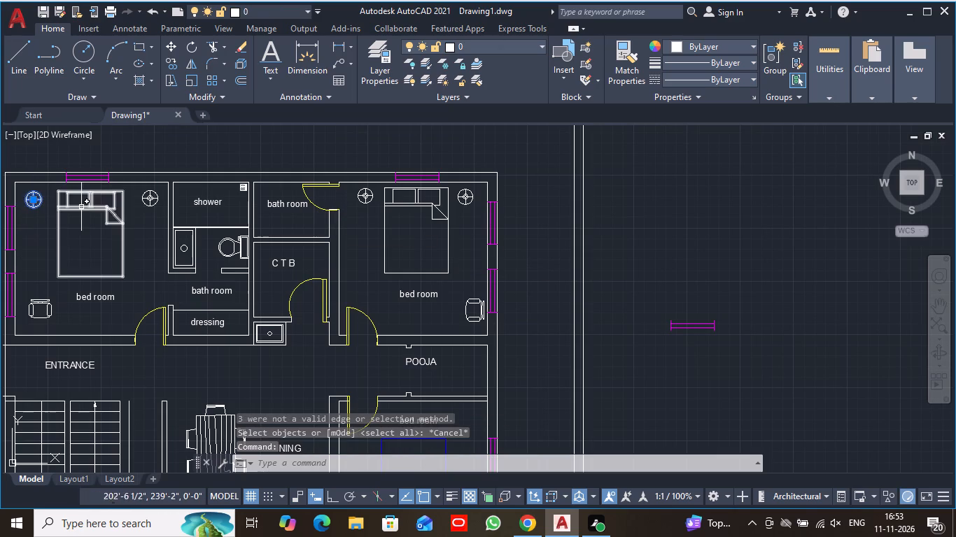
click(92, 208)
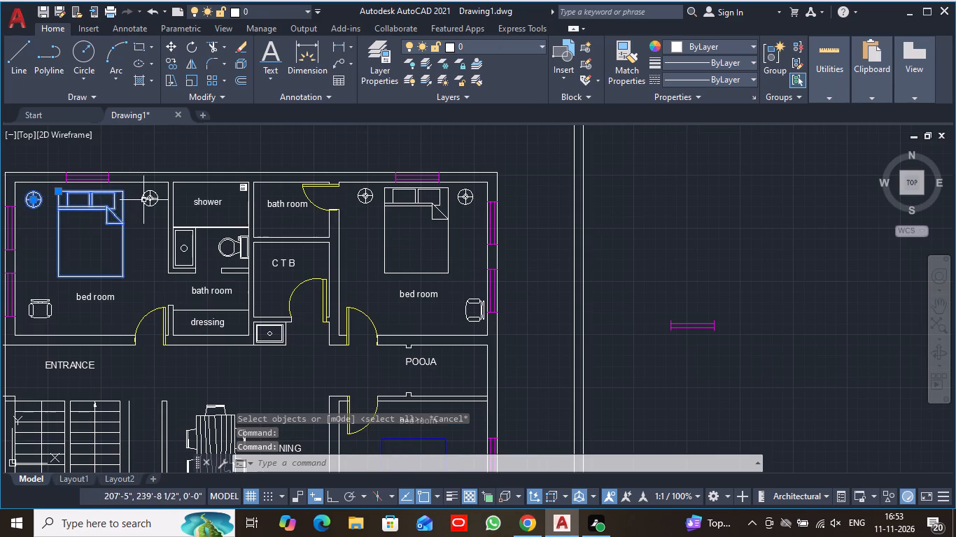
click(149, 201)
click(43, 303)
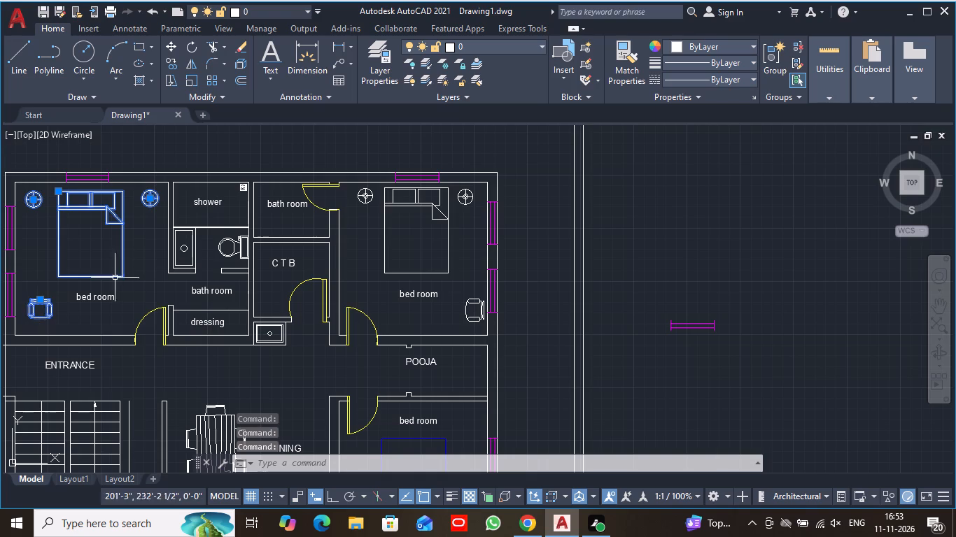
click(418, 203)
click(366, 196)
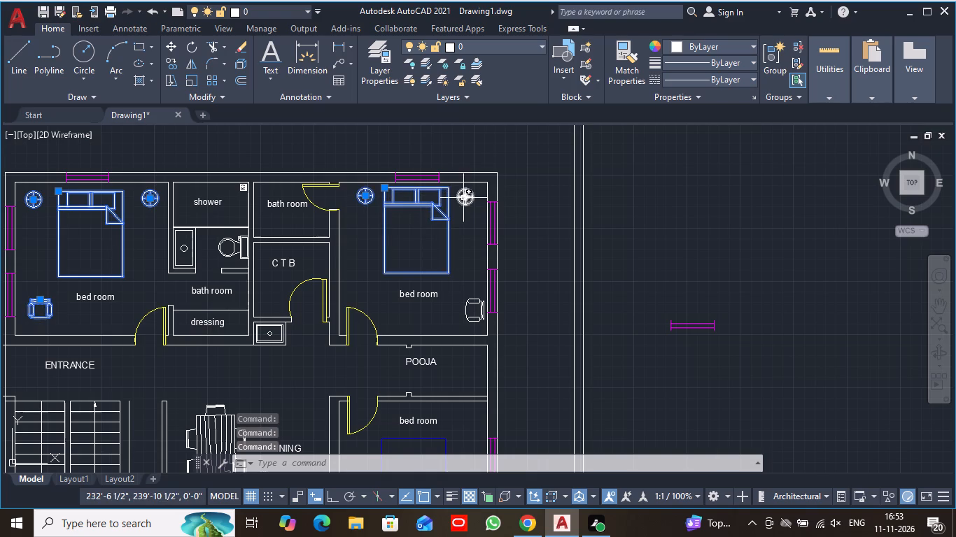
click(463, 198)
click(473, 303)
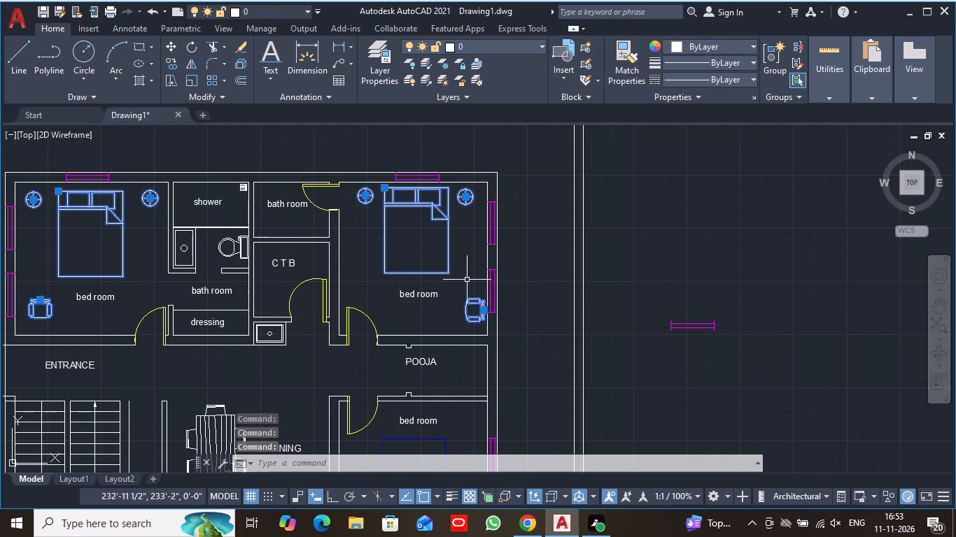
click(538, 48)
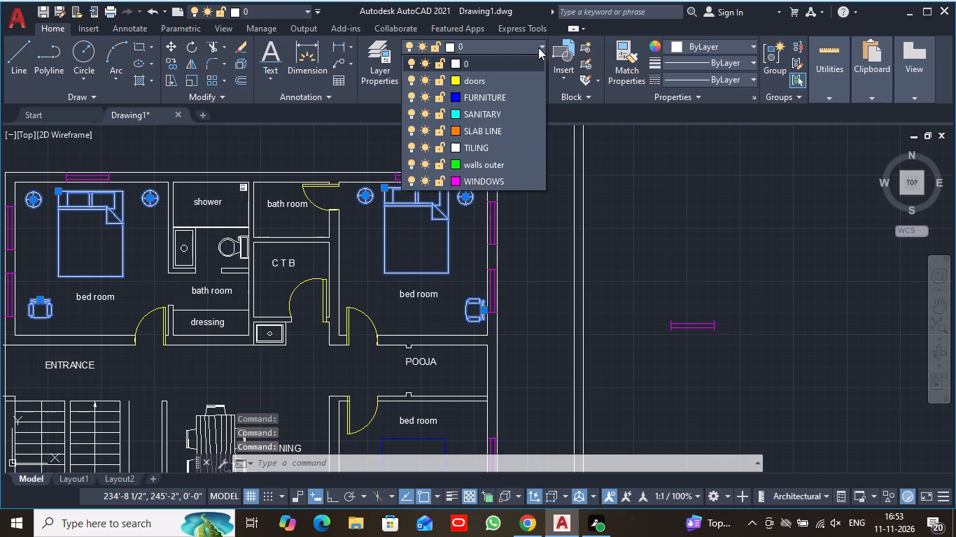
click(503, 99)
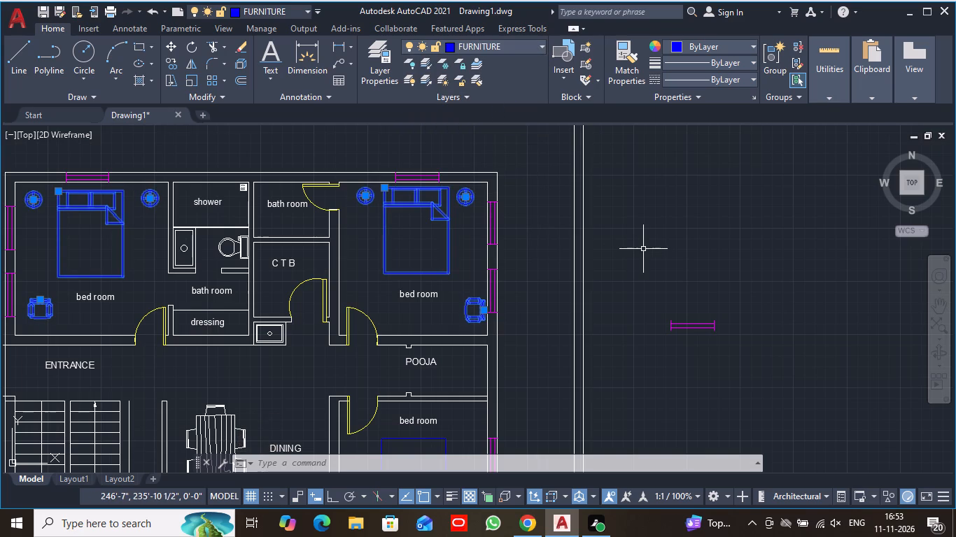
key(Return)
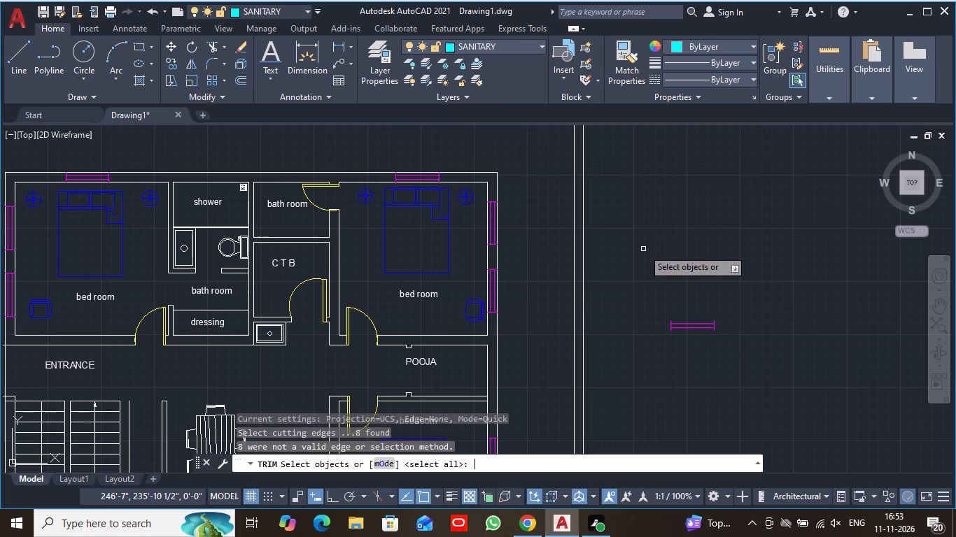
Assign the dining table set with its chairs to the FURNITURE layer.
scroll(530, 320, down, 1)
middle_drag(530, 327, 532, 301)
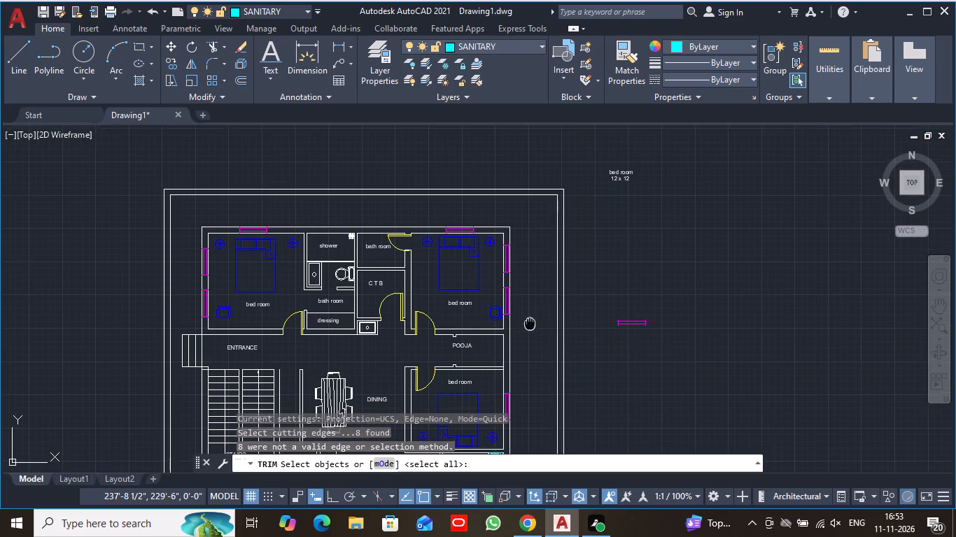
middle_drag(532, 301, 542, 212)
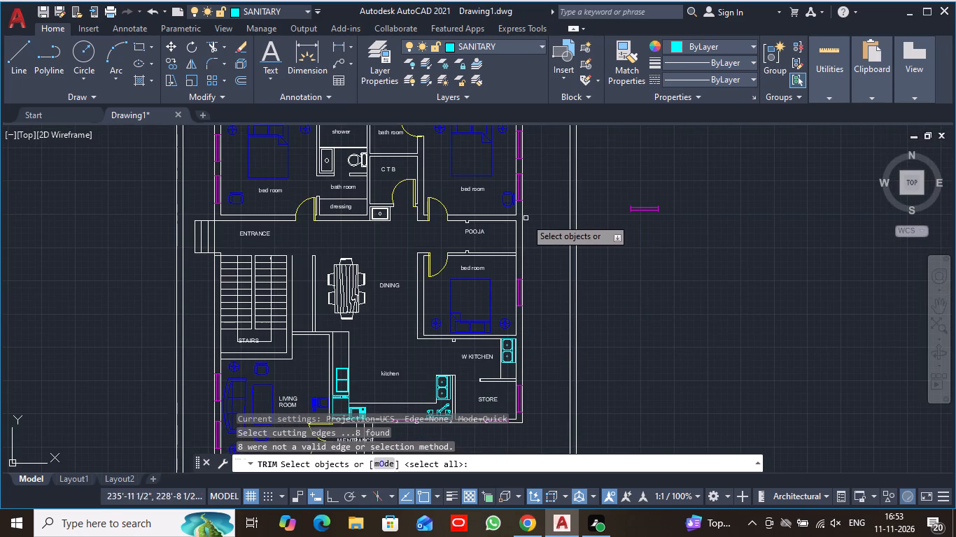
middle_drag(525, 218, 527, 252)
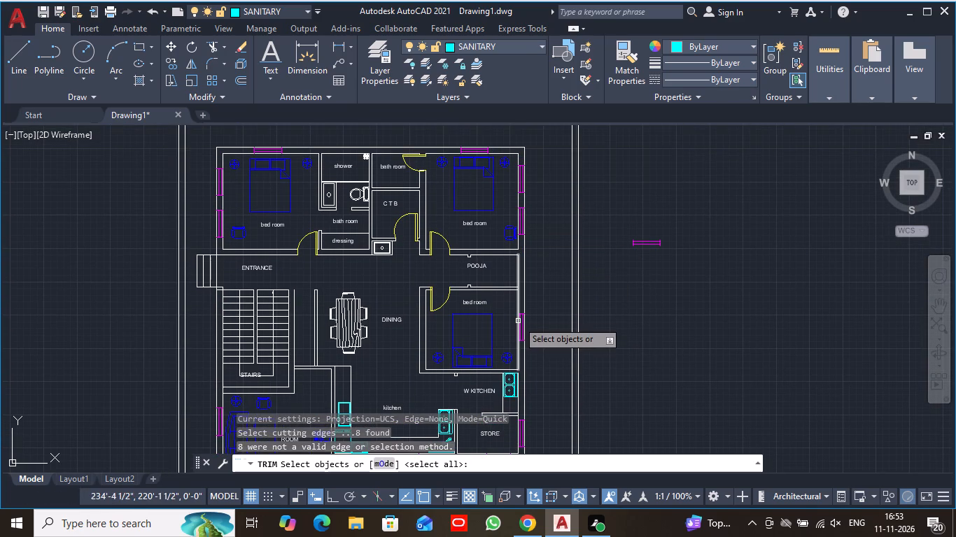
middle_drag(537, 320, 546, 195)
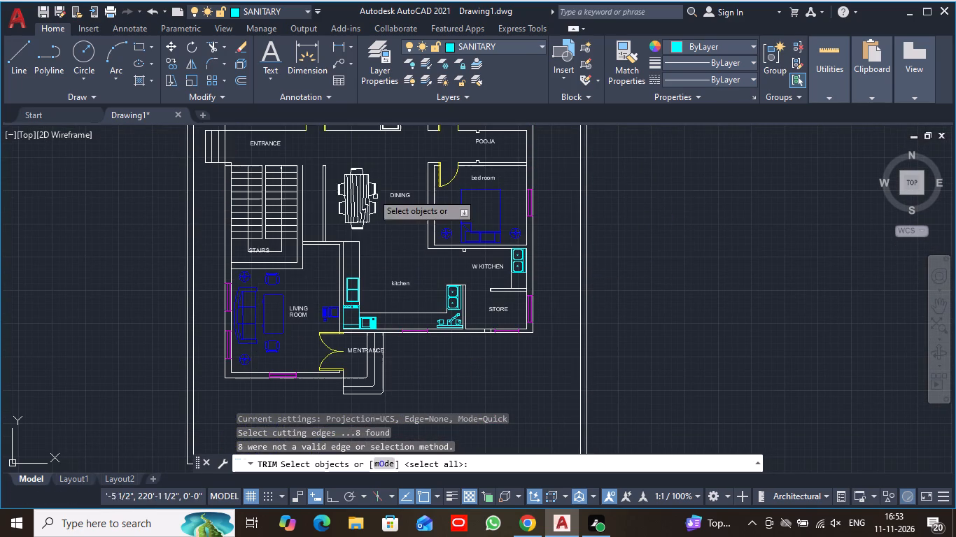
key(Escape)
click(365, 192)
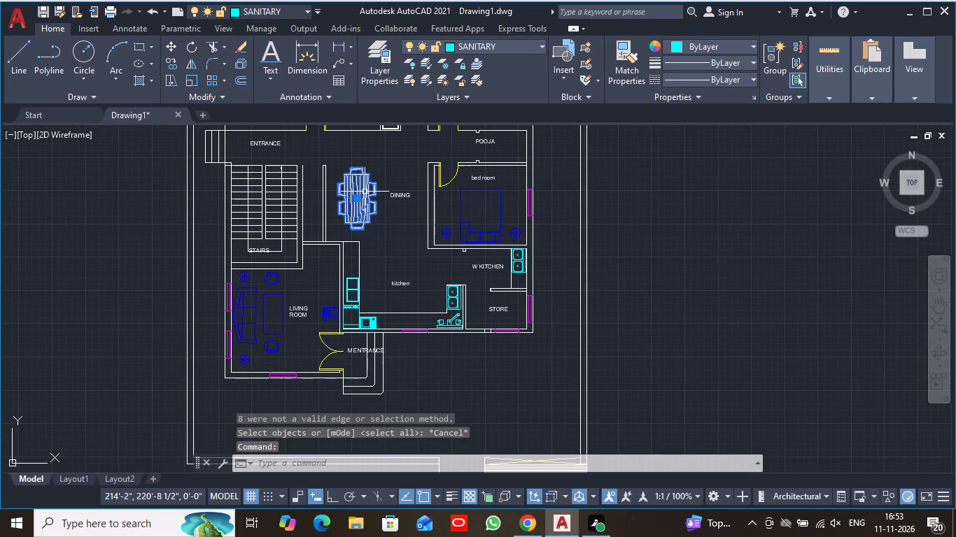
click(539, 47)
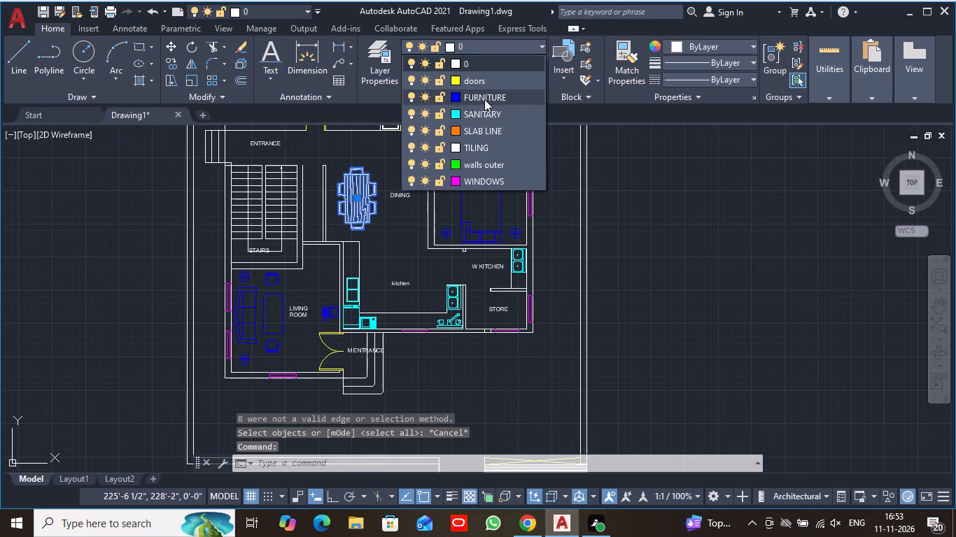
click(491, 100)
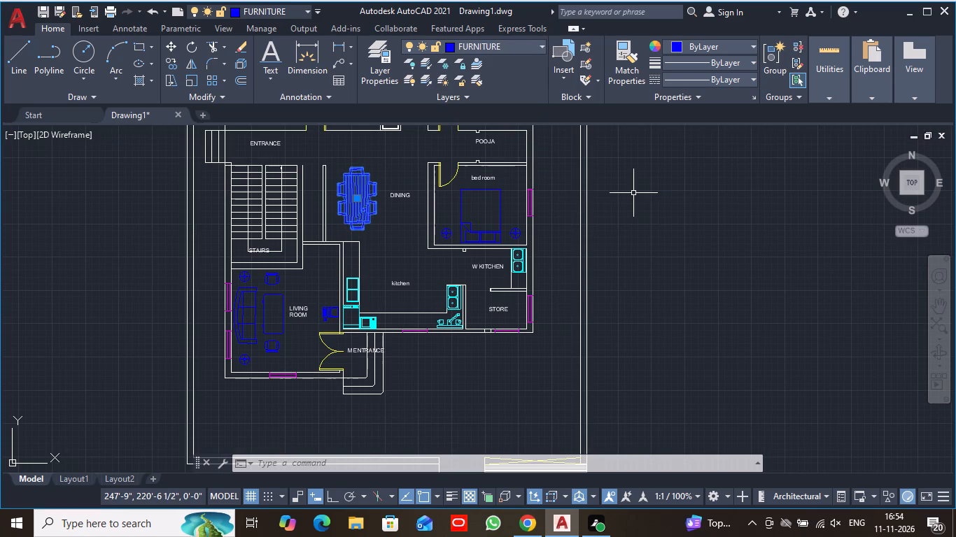
key(Return)
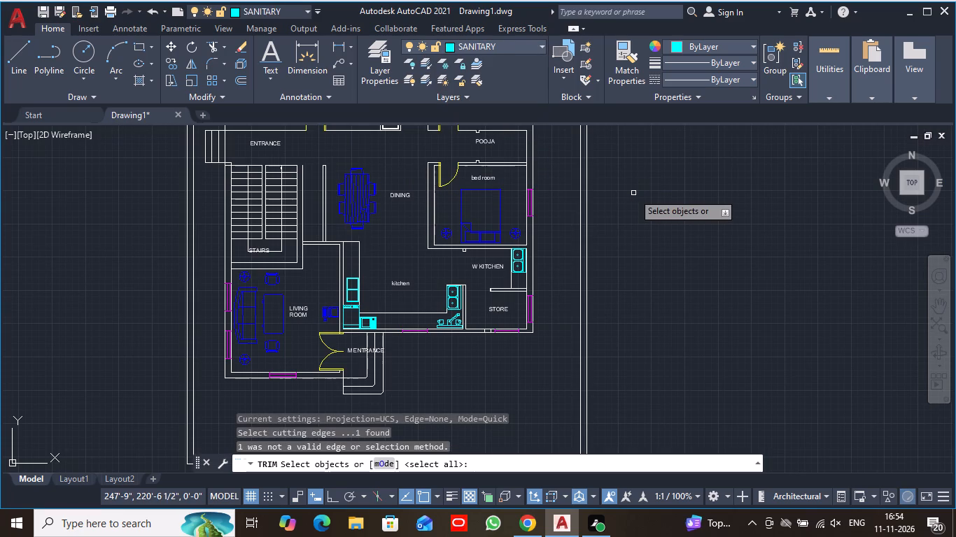
Assign the bath room's toilet and basin, the shower's square grating, and the wash basin below C T B to the SANITARY layer.
middle_drag(599, 178, 598, 305)
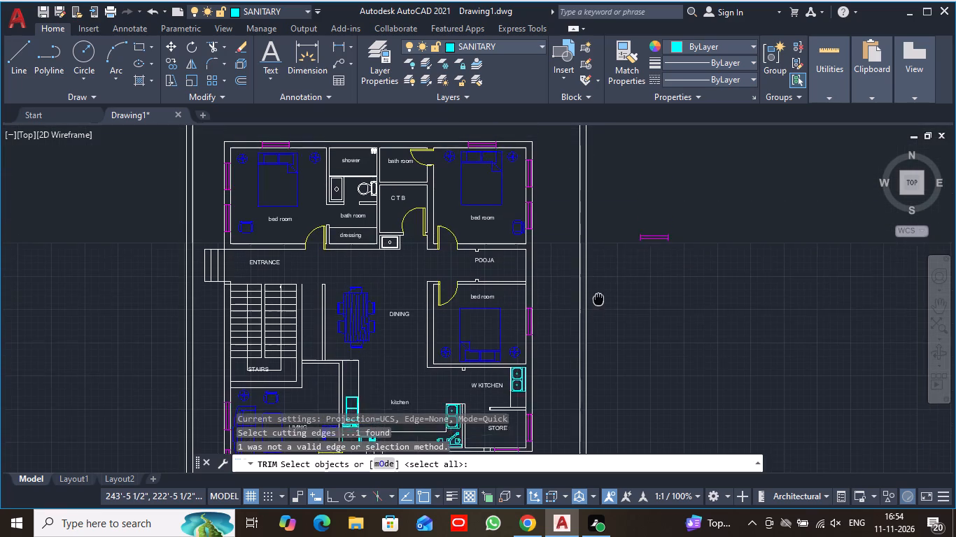
middle_drag(598, 305, 598, 333)
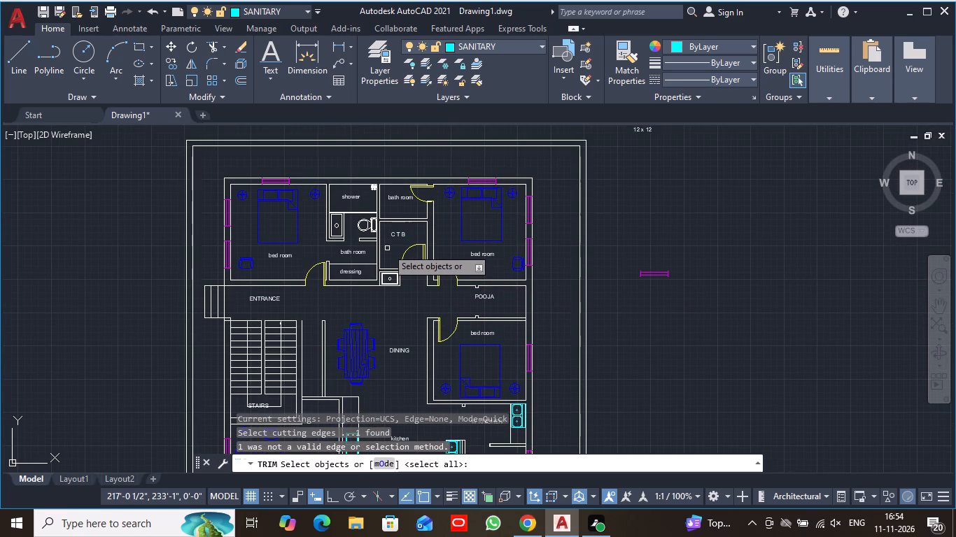
key(Escape)
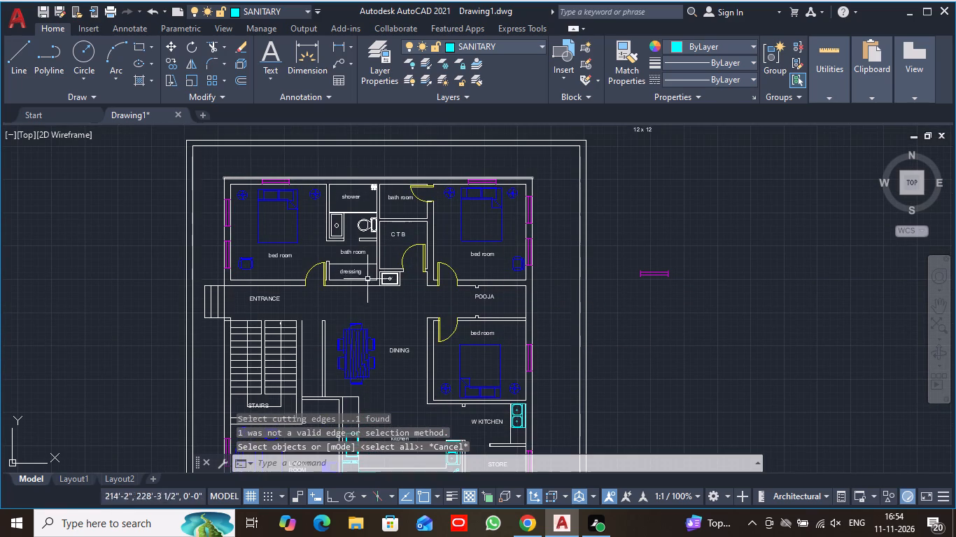
scroll(390, 257, up, 1)
middle_drag(391, 251, 447, 252)
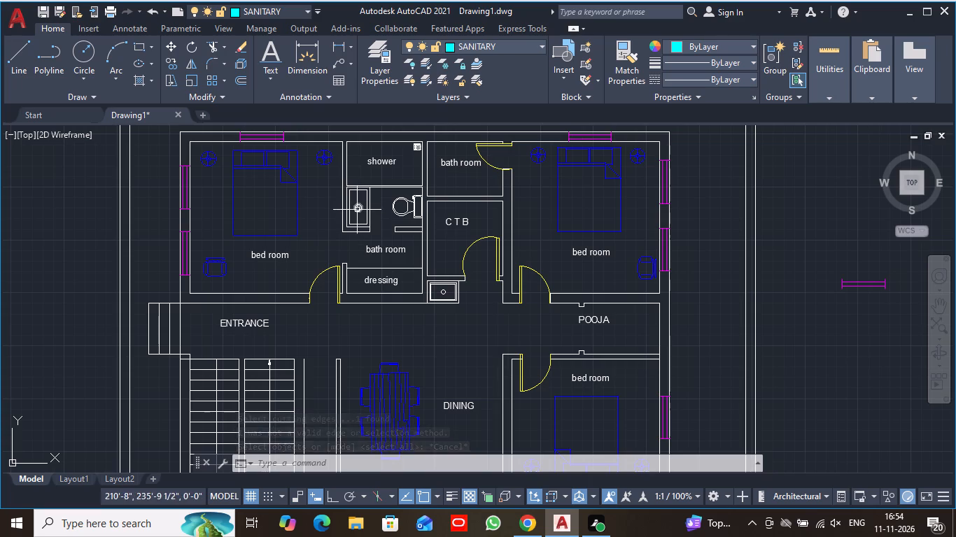
scroll(369, 206, up, 3)
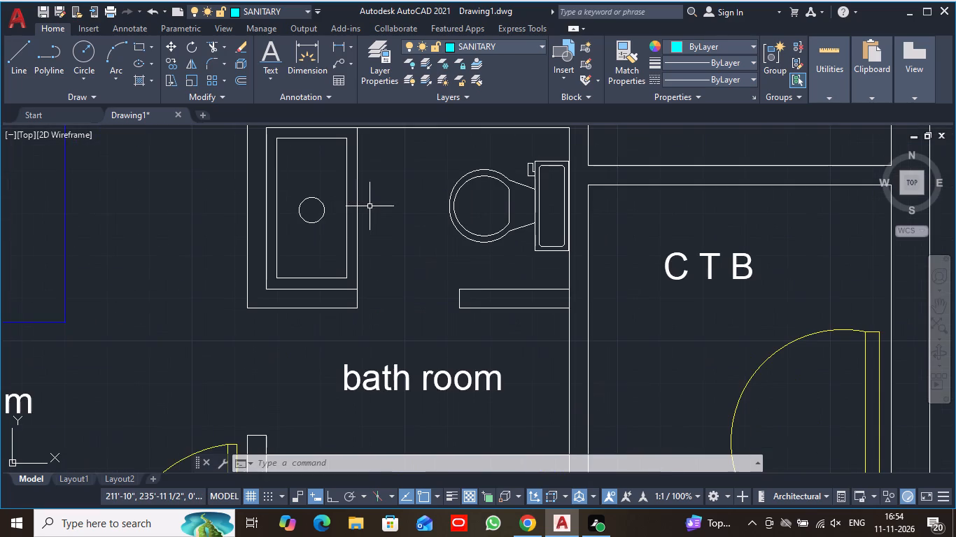
middle_drag(370, 206, 376, 238)
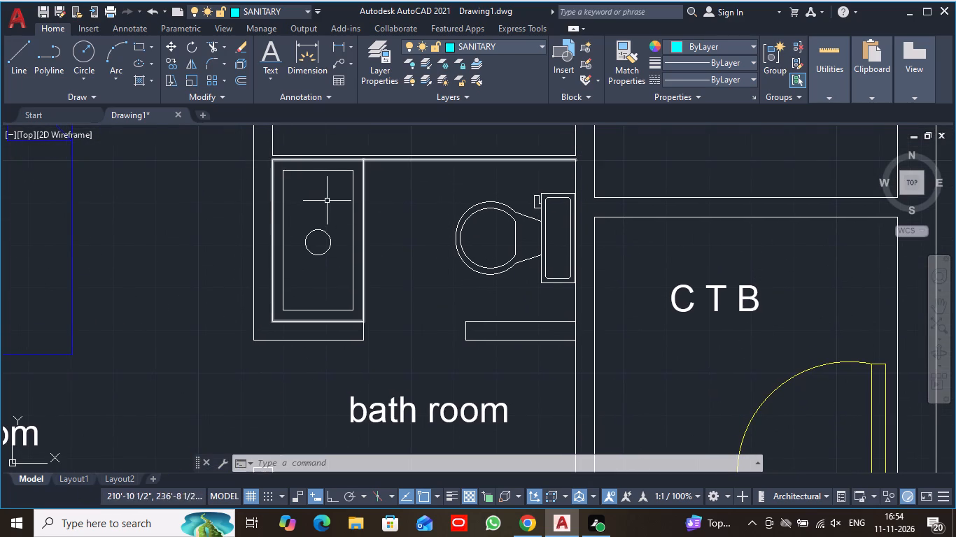
click(457, 224)
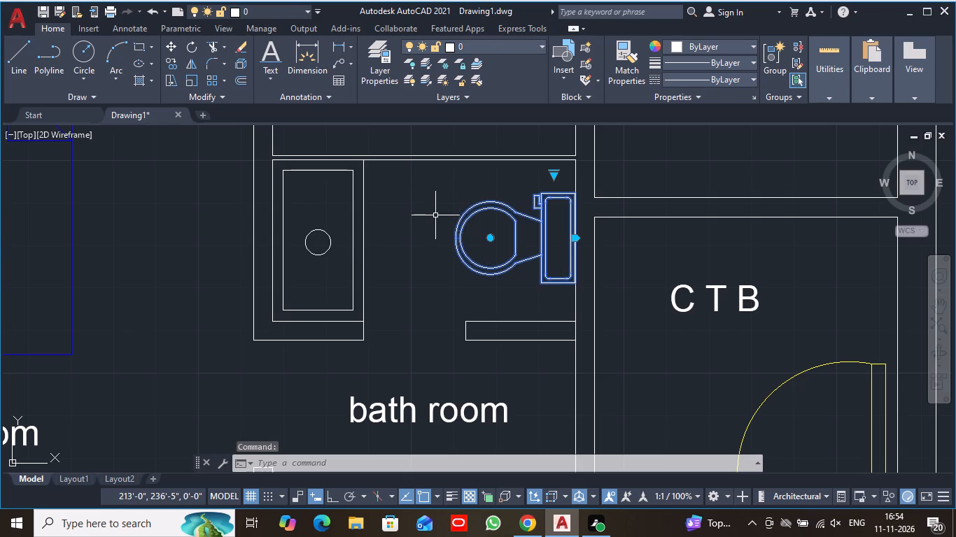
middle_drag(435, 215, 433, 361)
scroll(505, 196, down, 1)
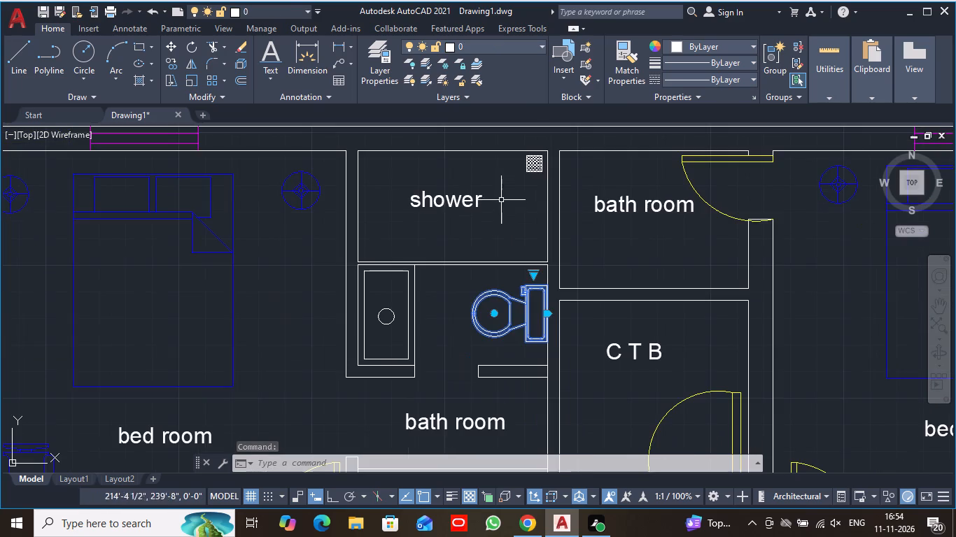
scroll(535, 166, up, 4)
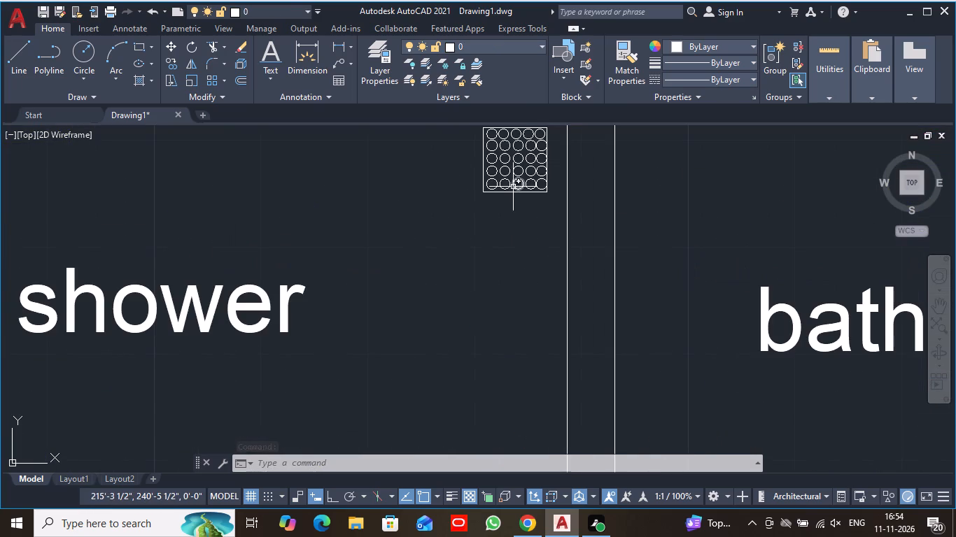
middle_drag(495, 230, 407, 329)
click(387, 219)
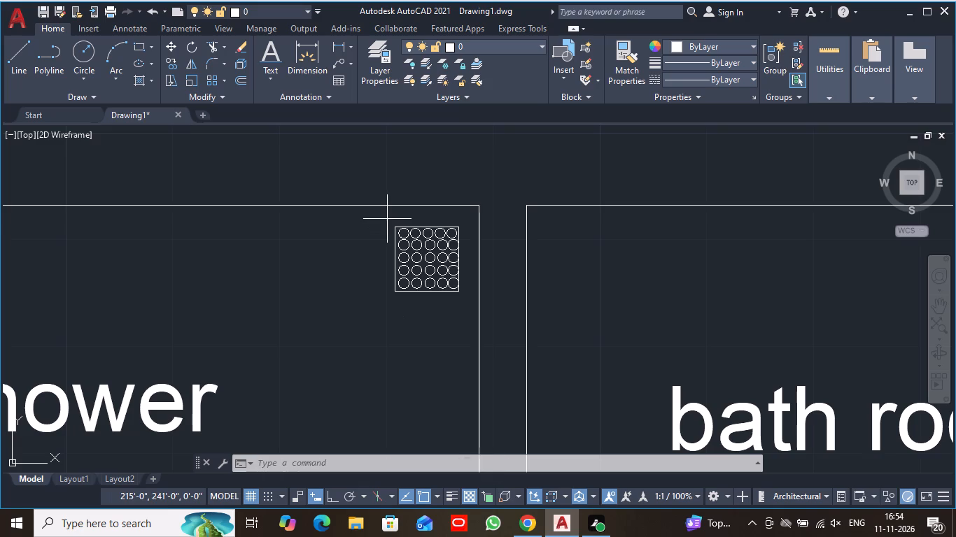
click(465, 306)
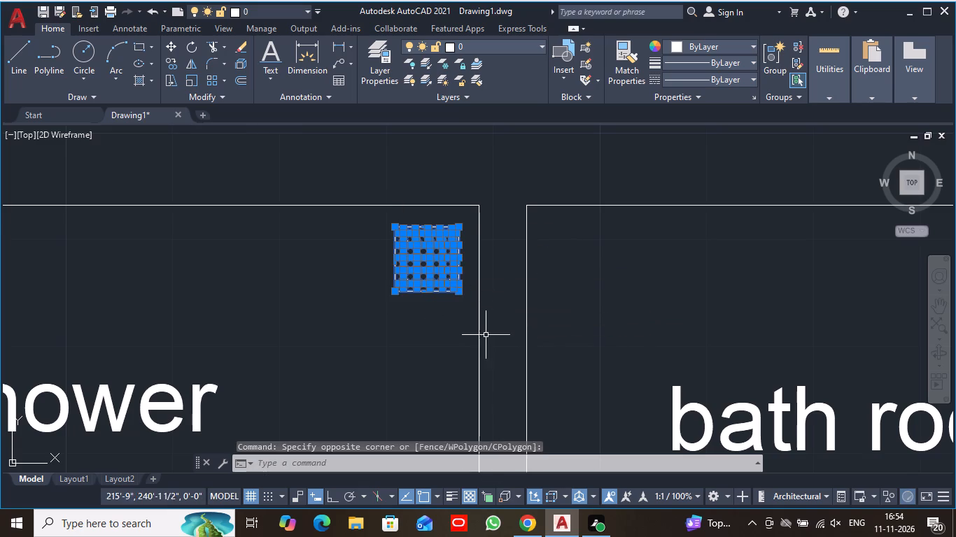
scroll(501, 356, down, 2)
scroll(574, 397, down, 1)
middle_drag(593, 413, 545, 255)
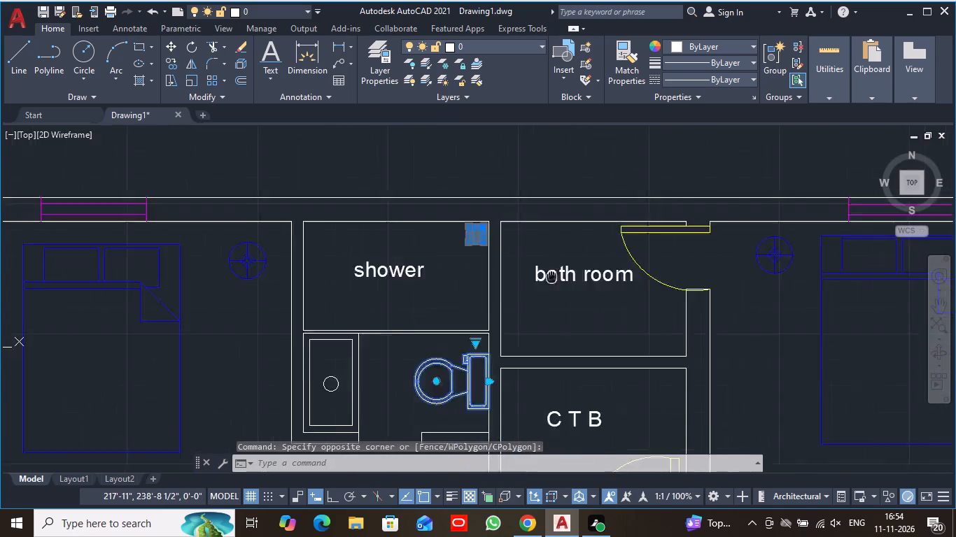
middle_drag(545, 255, 526, 138)
scroll(513, 315, down, 1)
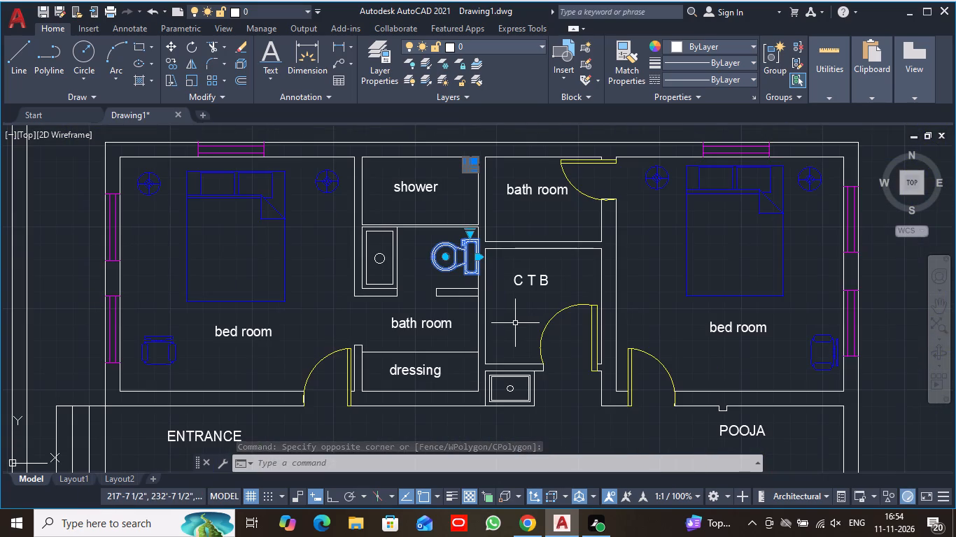
middle_drag(515, 323, 430, 135)
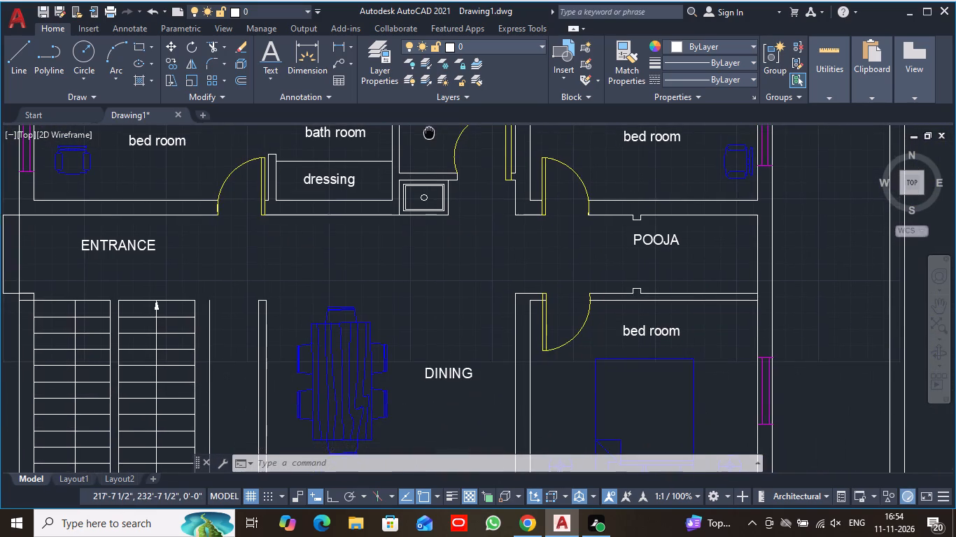
middle_drag(430, 135, 454, 247)
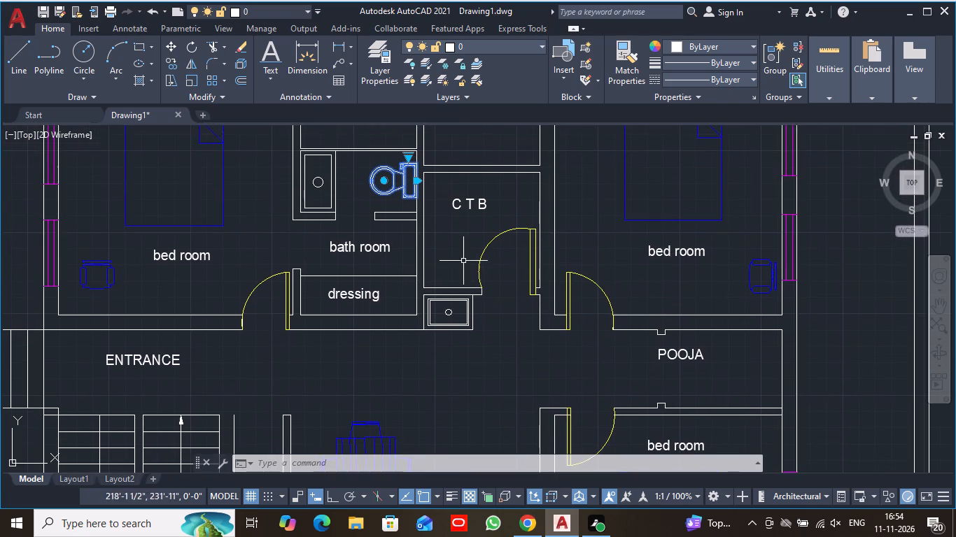
scroll(458, 304, up, 3)
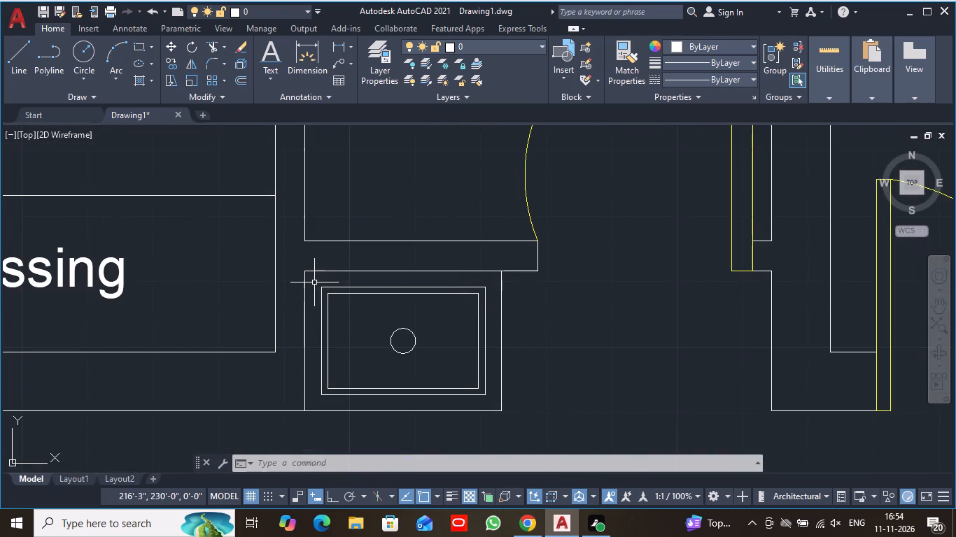
drag(295, 258, 362, 345)
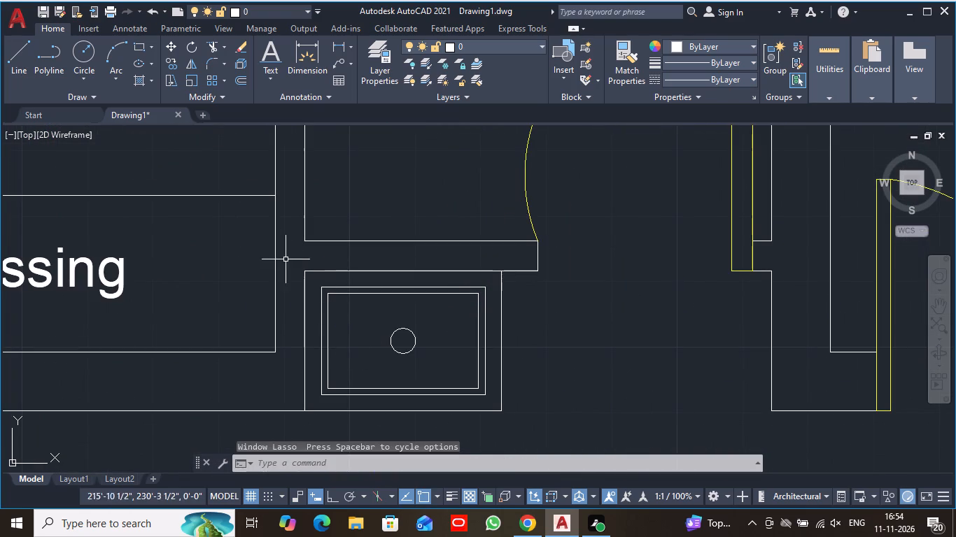
click(297, 256)
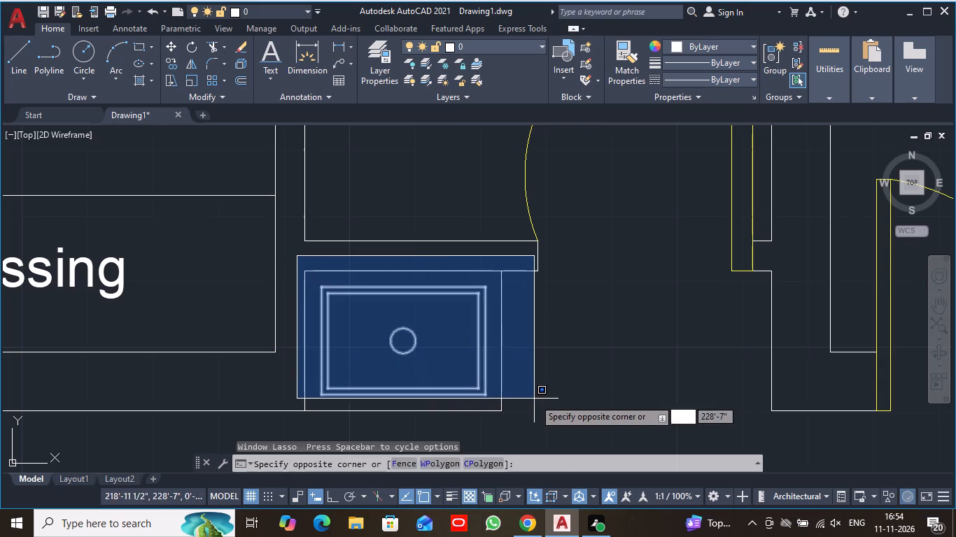
click(525, 422)
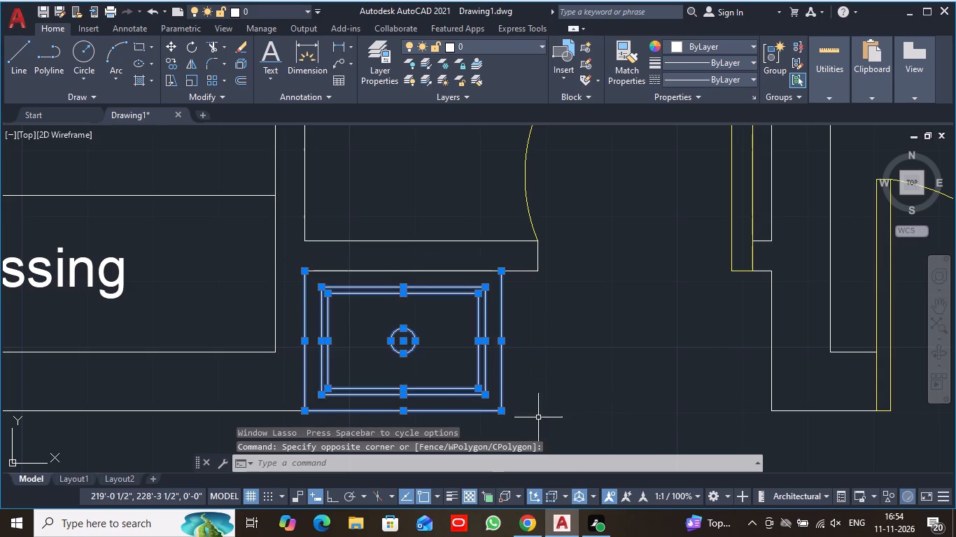
scroll(568, 312, down, 4)
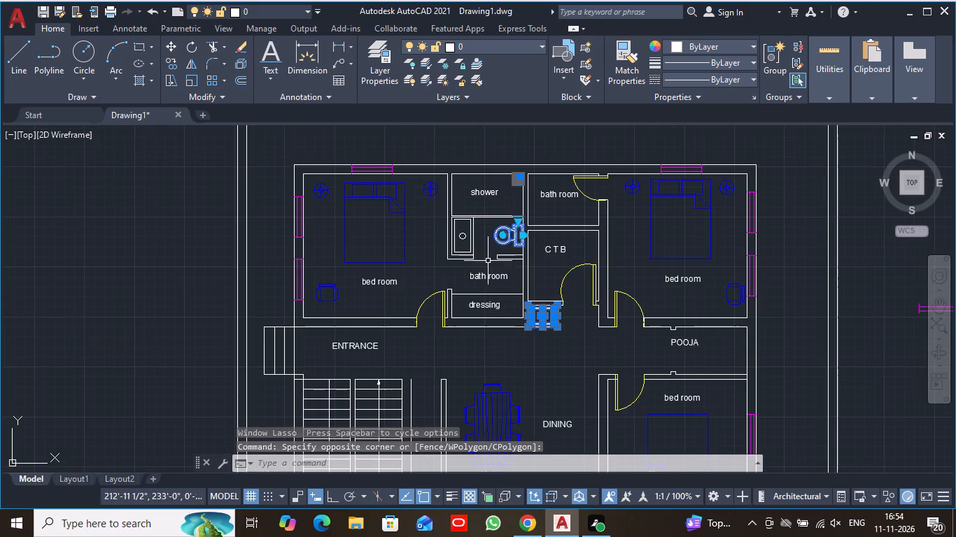
scroll(490, 252, up, 2)
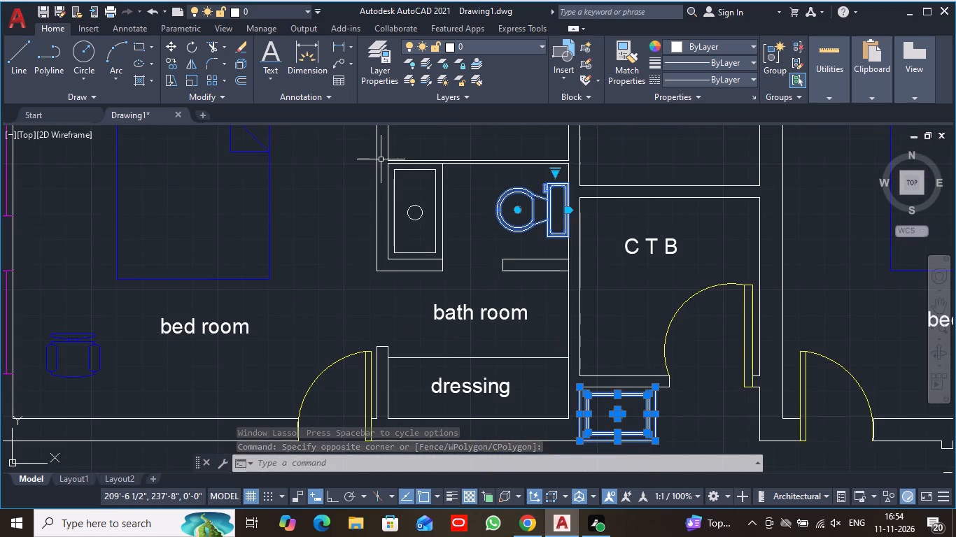
click(381, 159)
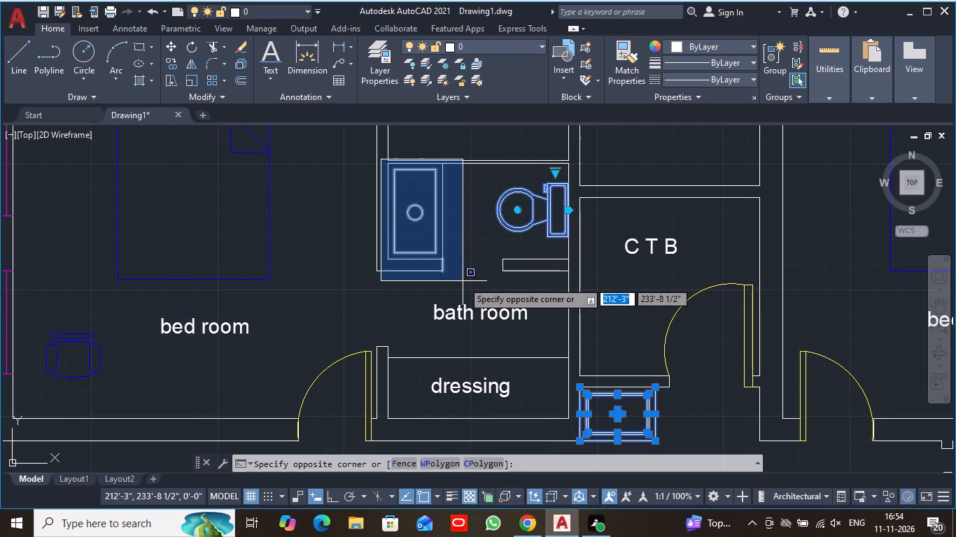
click(460, 264)
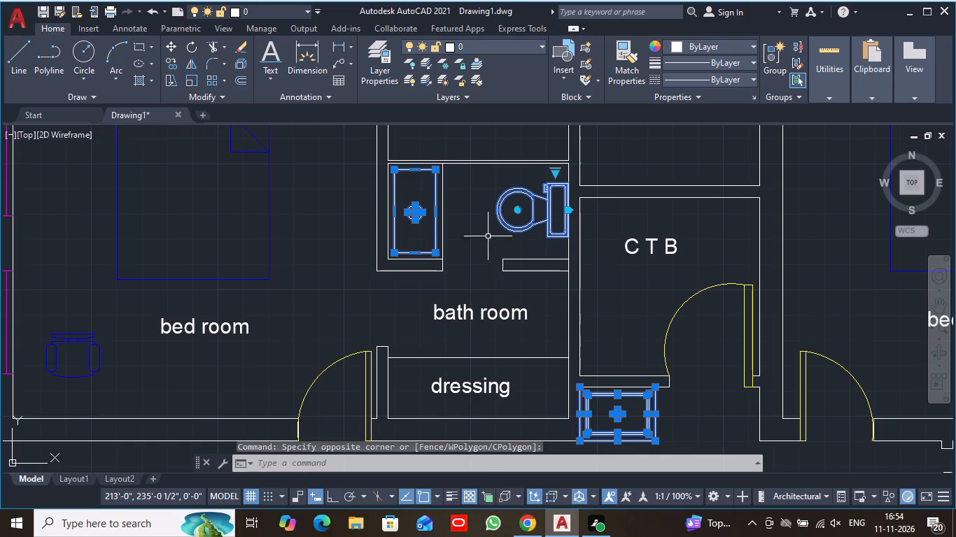
click(540, 46)
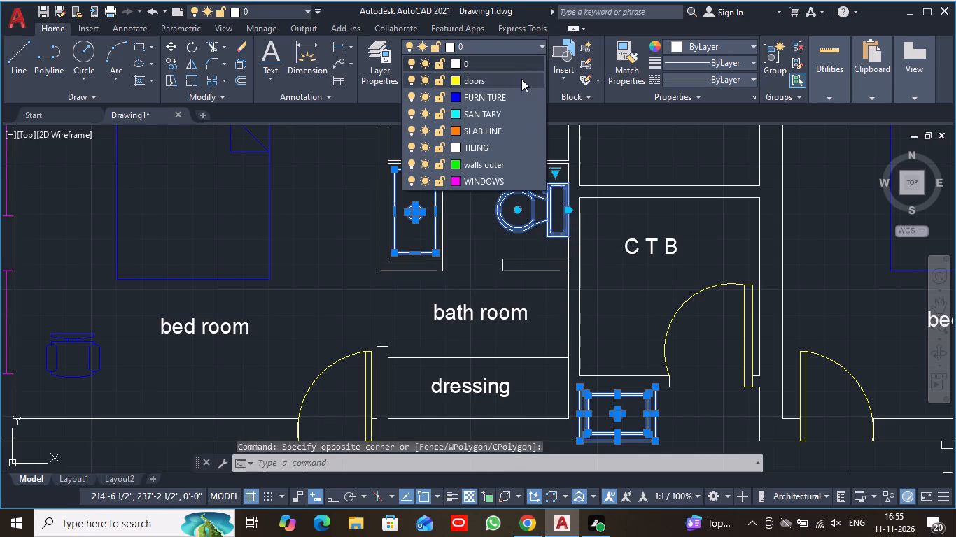
click(497, 115)
scroll(516, 214, down, 2)
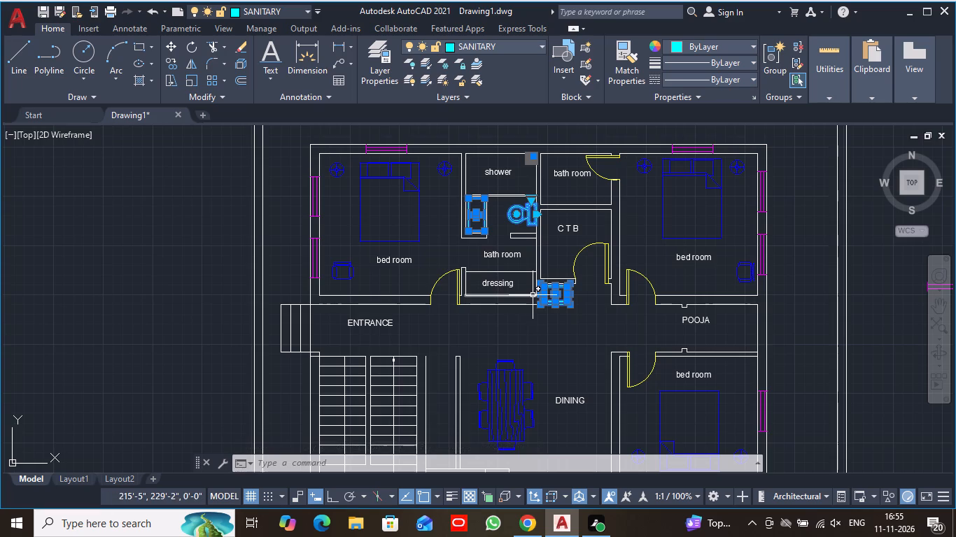
key(Return)
scroll(622, 279, down, 1)
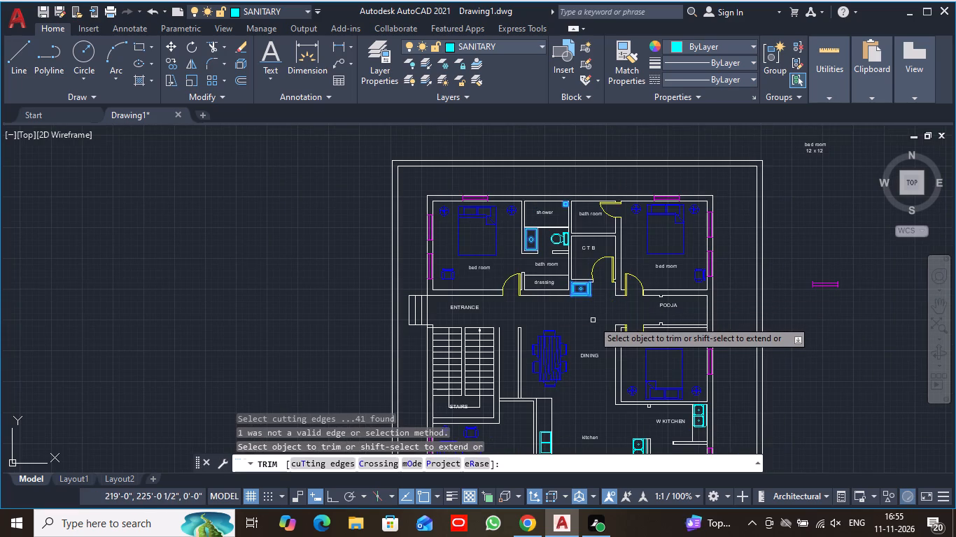
scroll(594, 319, up, 1)
middle_drag(594, 319, 486, 289)
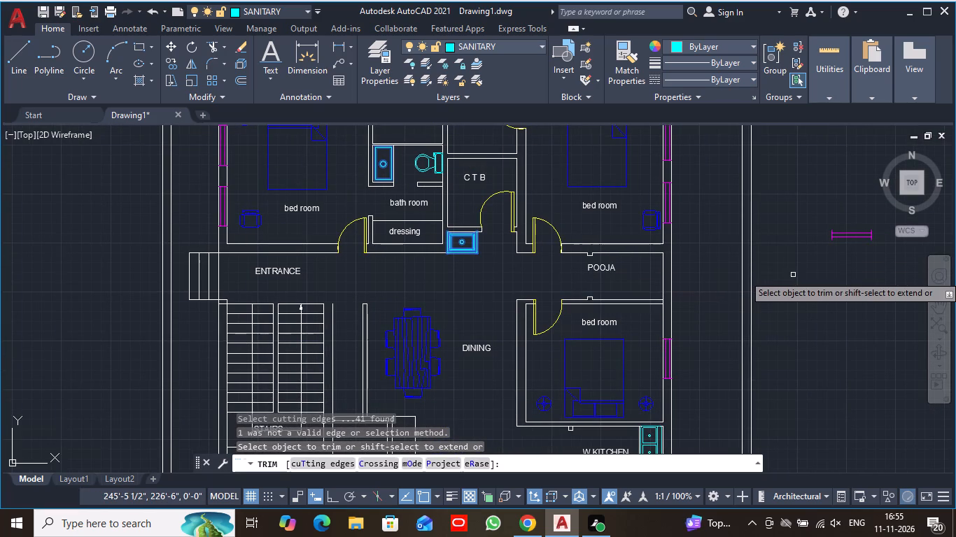
key(Escape)
Make SLAB LINE the current layer.
scroll(393, 270, down, 1)
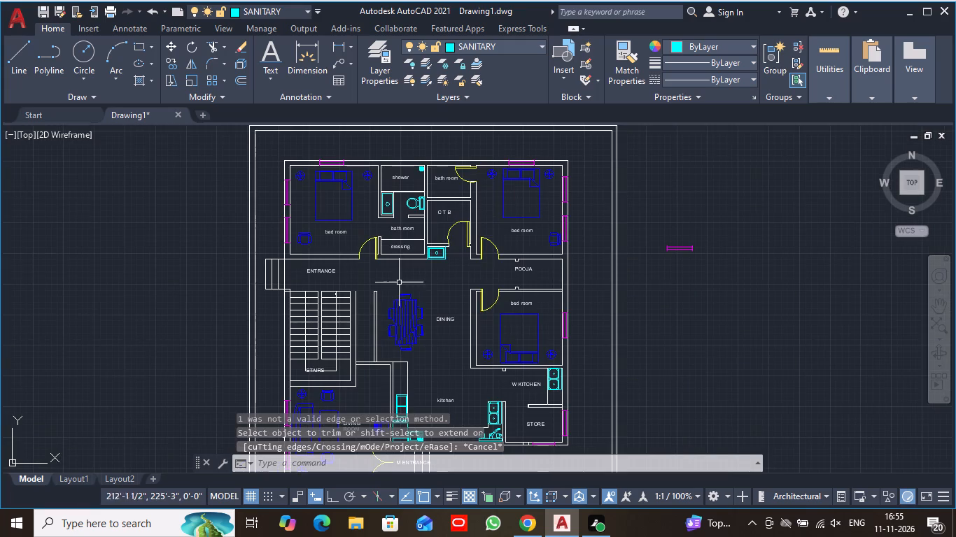
middle_drag(402, 283, 255, 158)
scroll(290, 182, down, 1)
middle_drag(444, 212, 445, 232)
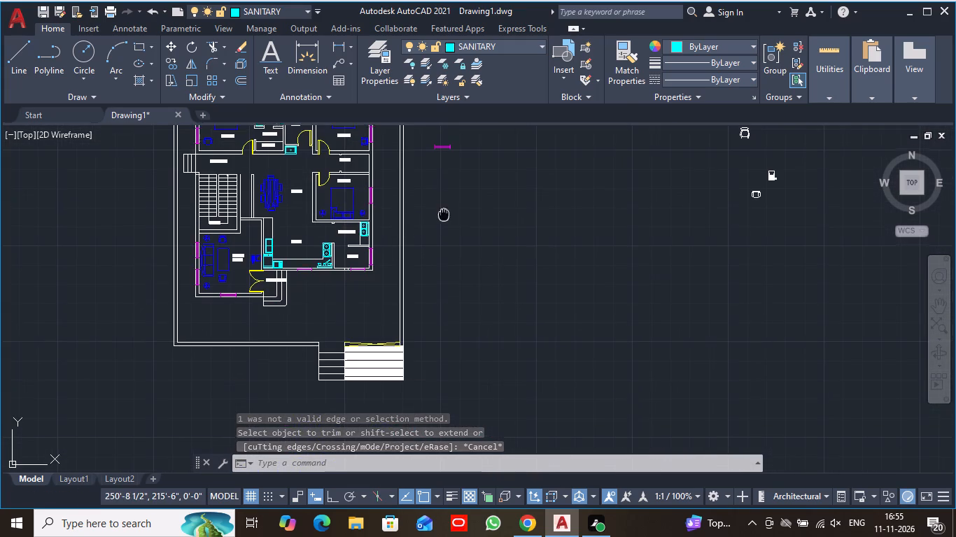
middle_drag(445, 232, 459, 278)
scroll(396, 262, up, 1)
scroll(396, 262, down, 1)
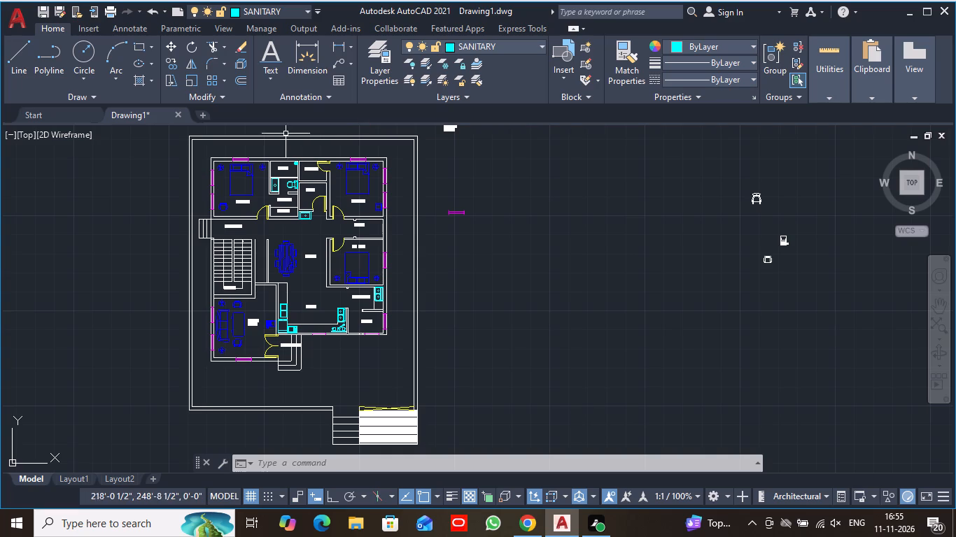
click(540, 45)
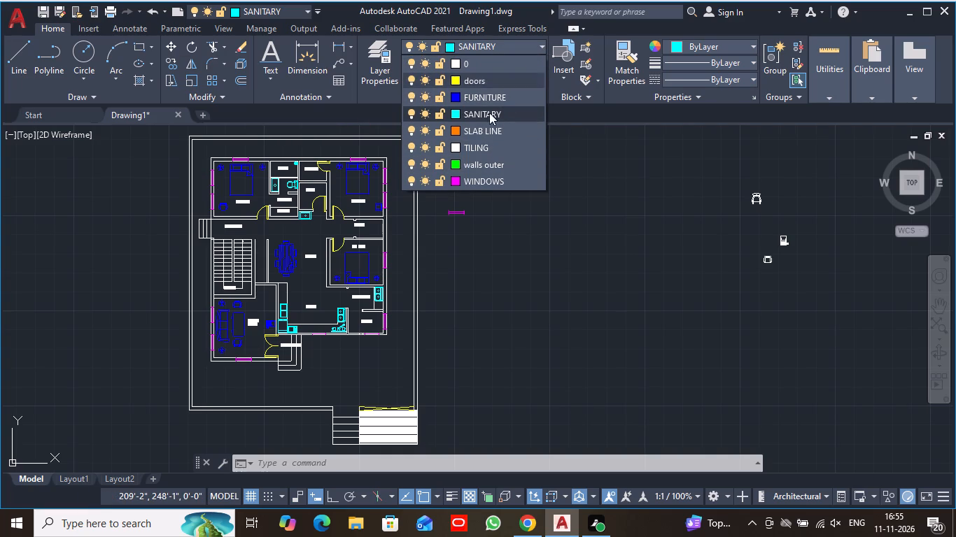
click(498, 128)
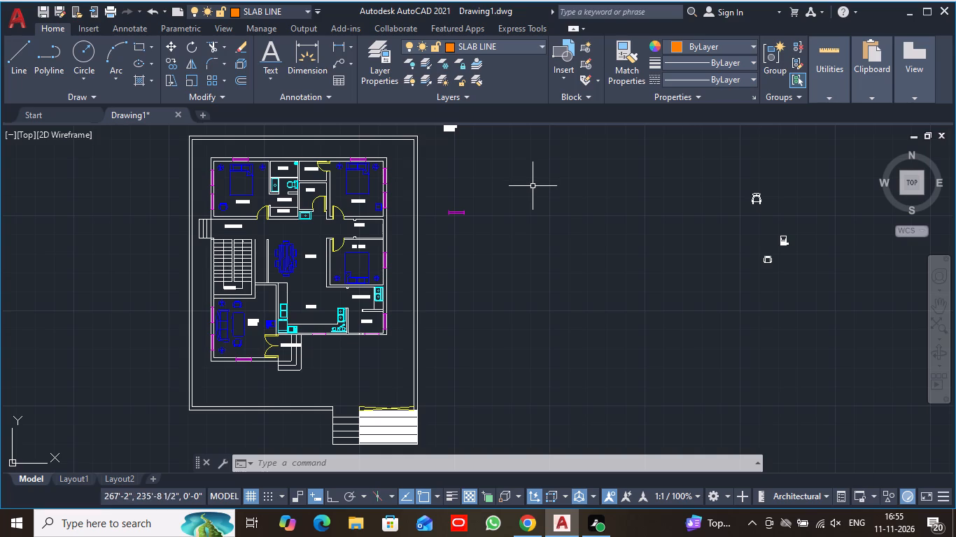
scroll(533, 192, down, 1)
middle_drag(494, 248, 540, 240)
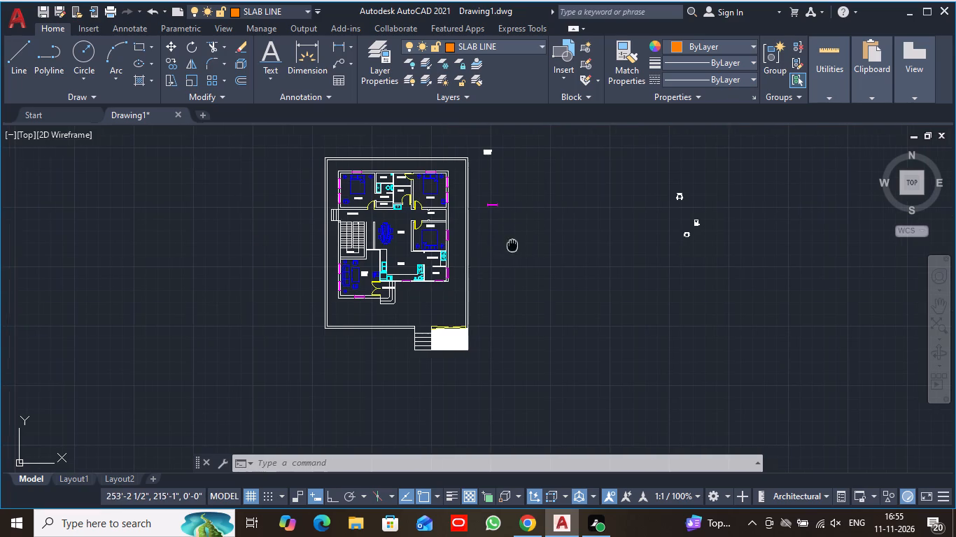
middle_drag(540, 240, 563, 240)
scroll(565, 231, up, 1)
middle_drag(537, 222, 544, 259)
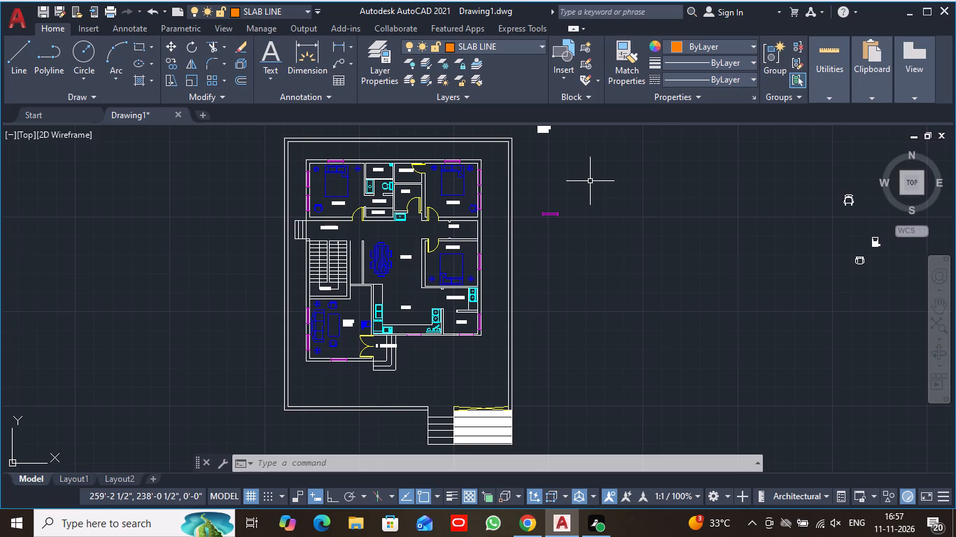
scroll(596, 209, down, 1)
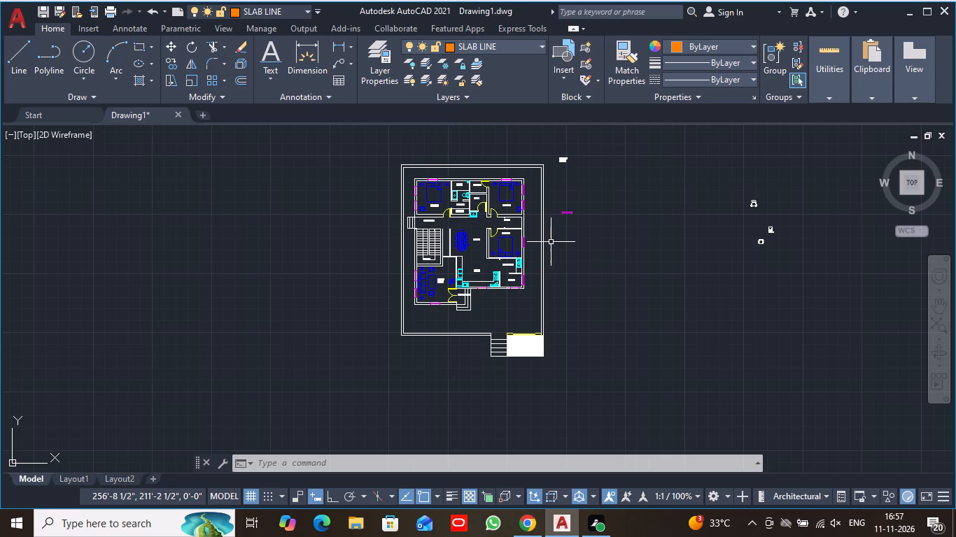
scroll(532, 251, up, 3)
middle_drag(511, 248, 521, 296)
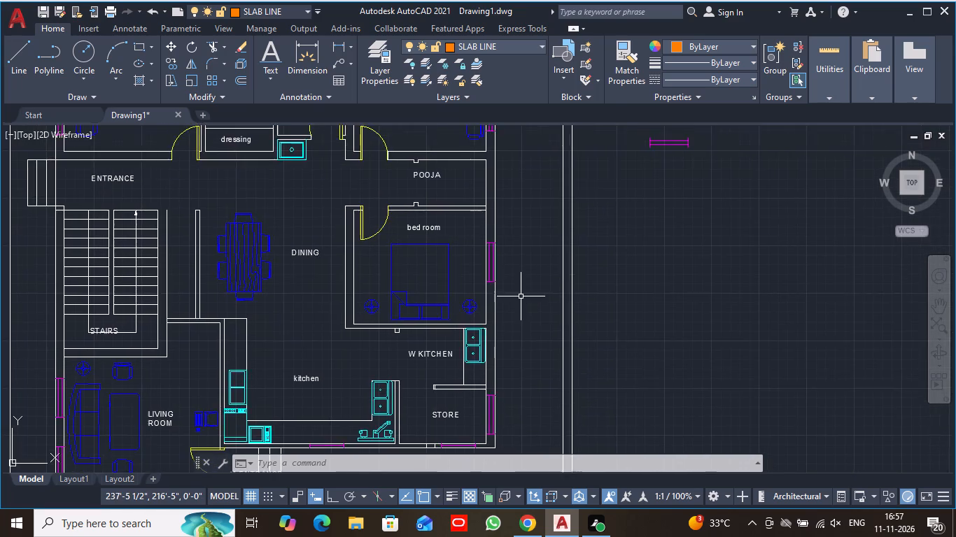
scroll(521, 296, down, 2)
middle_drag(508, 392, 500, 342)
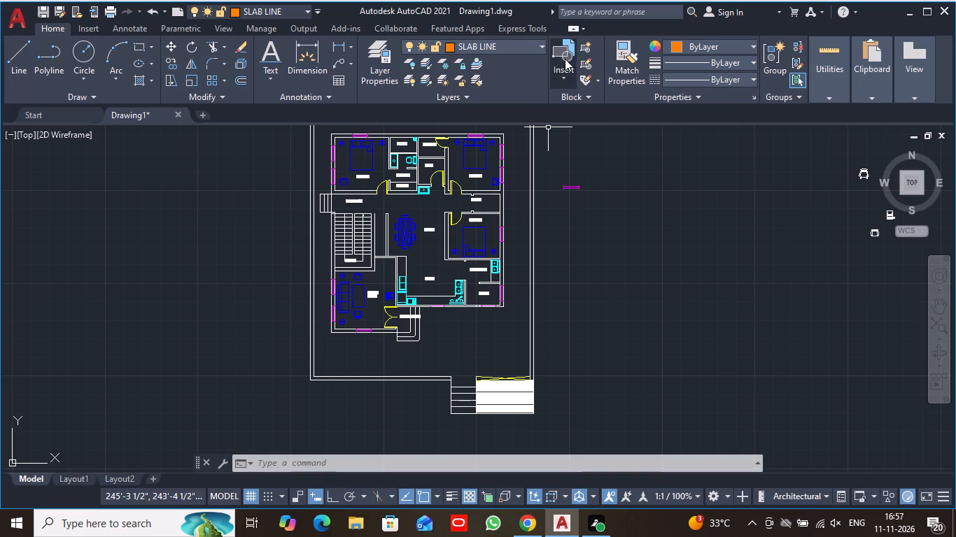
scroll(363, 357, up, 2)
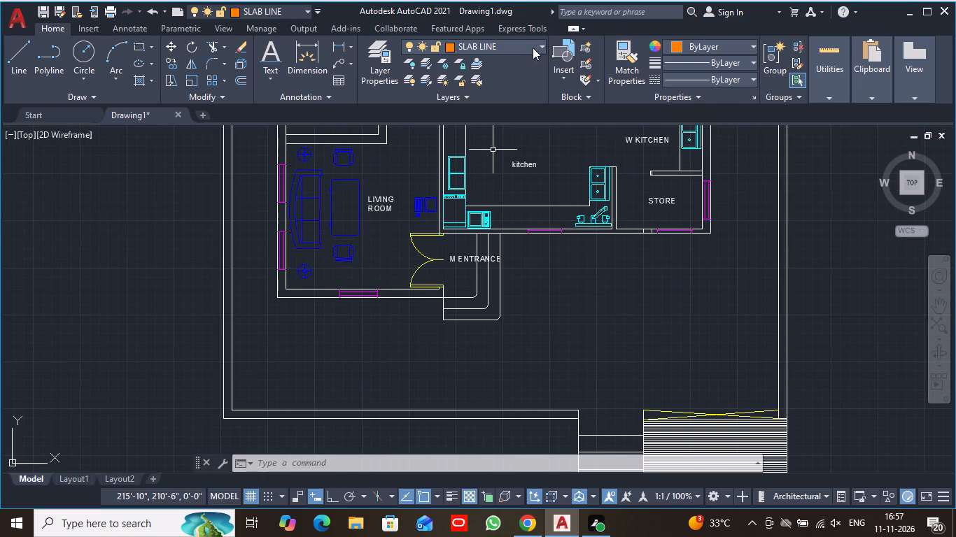
Load the HIDDEN linetype and assign it to the SLAB LINE layer.
click(521, 48)
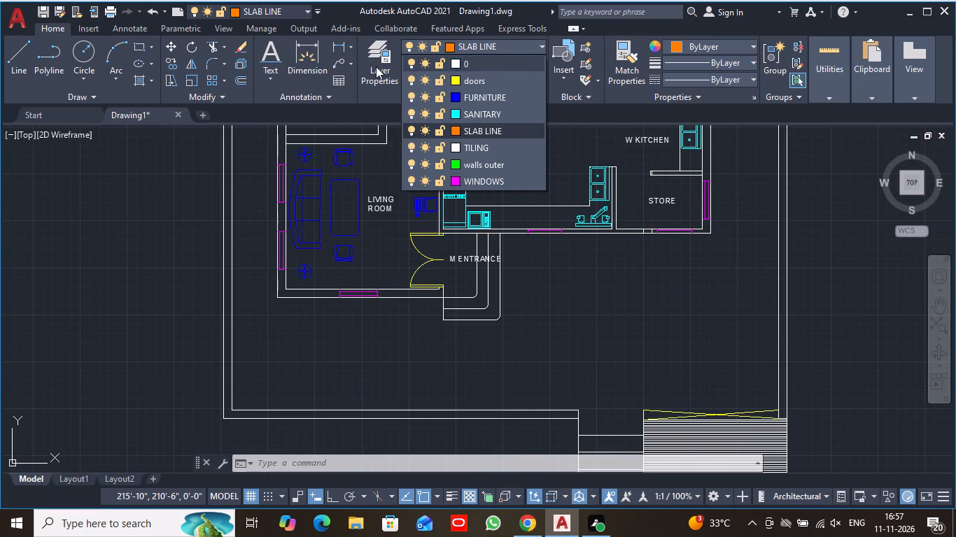
click(376, 66)
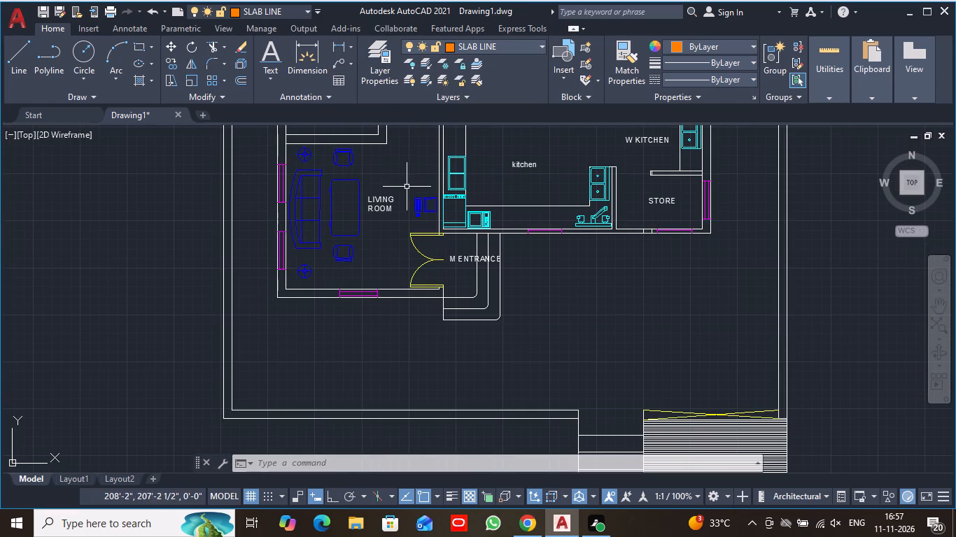
click(392, 71)
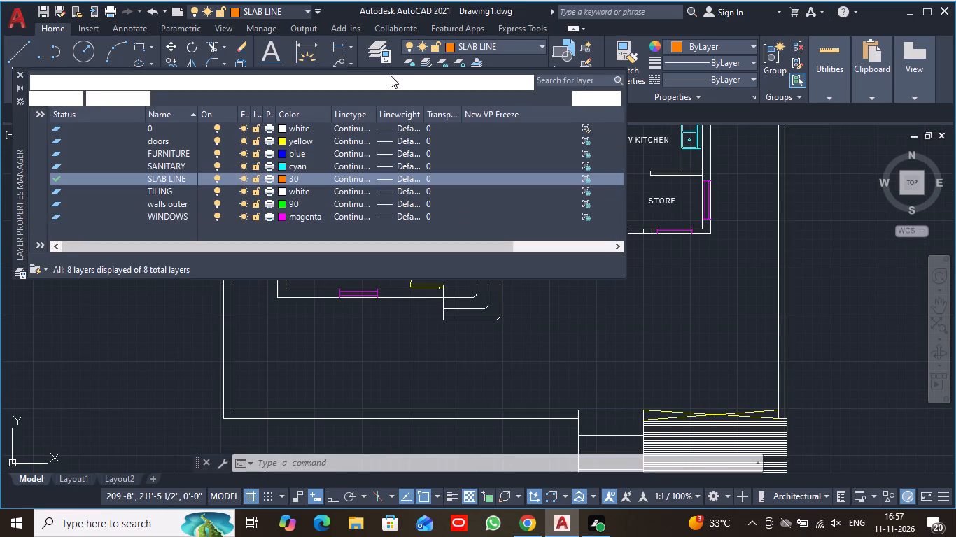
click(350, 178)
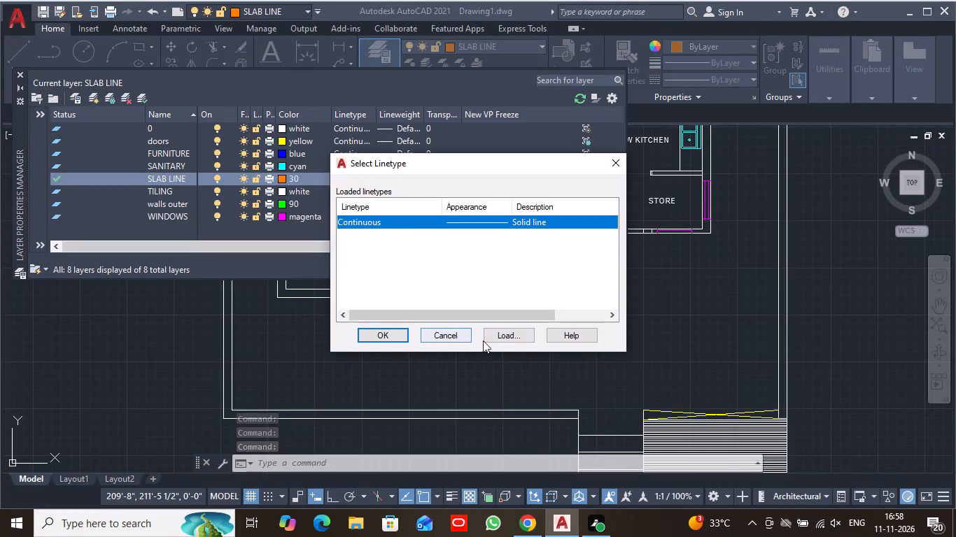
click(495, 334)
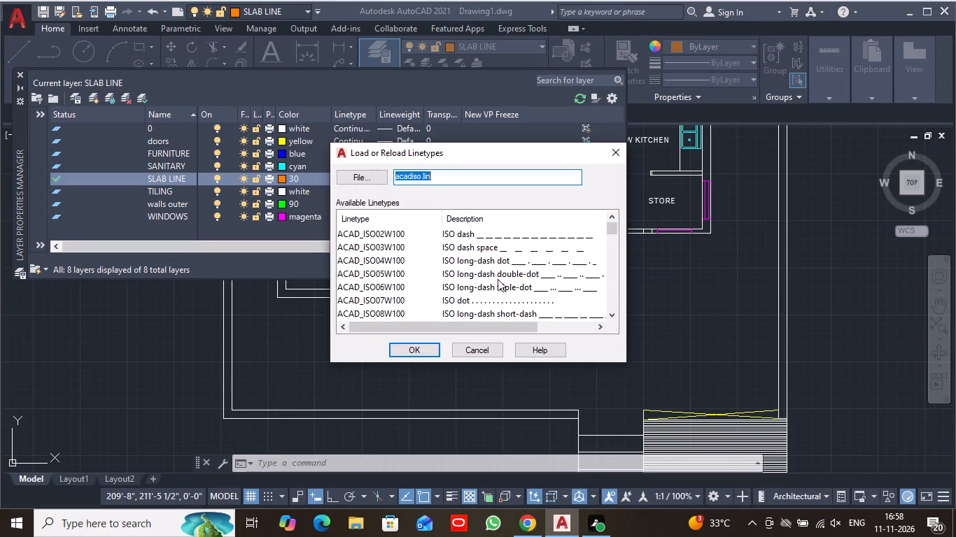
scroll(498, 271, down, 8)
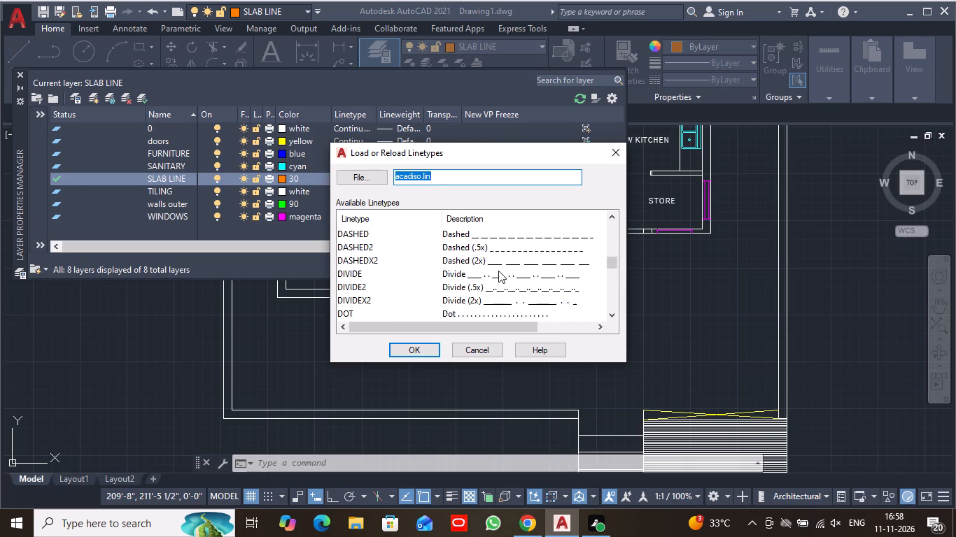
scroll(498, 271, down, 3)
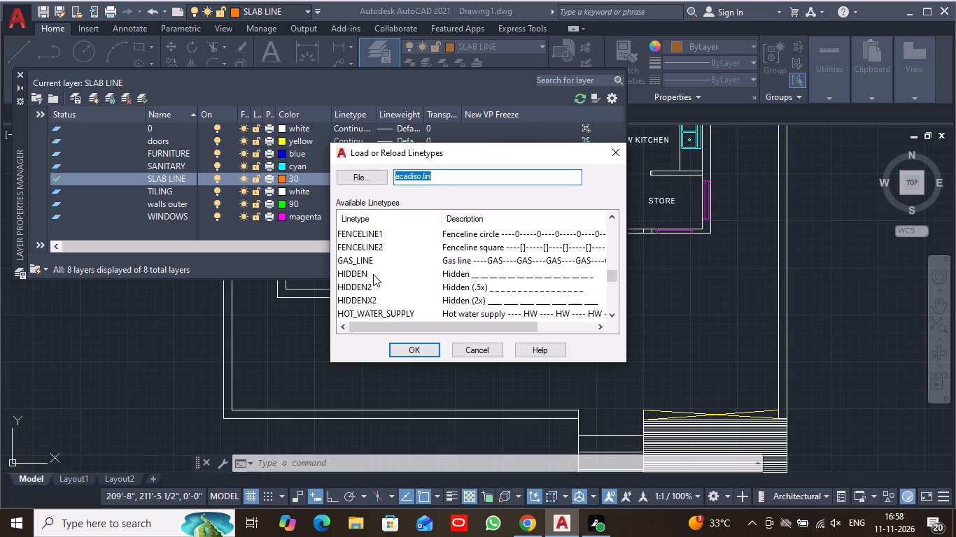
click(463, 275)
click(463, 274)
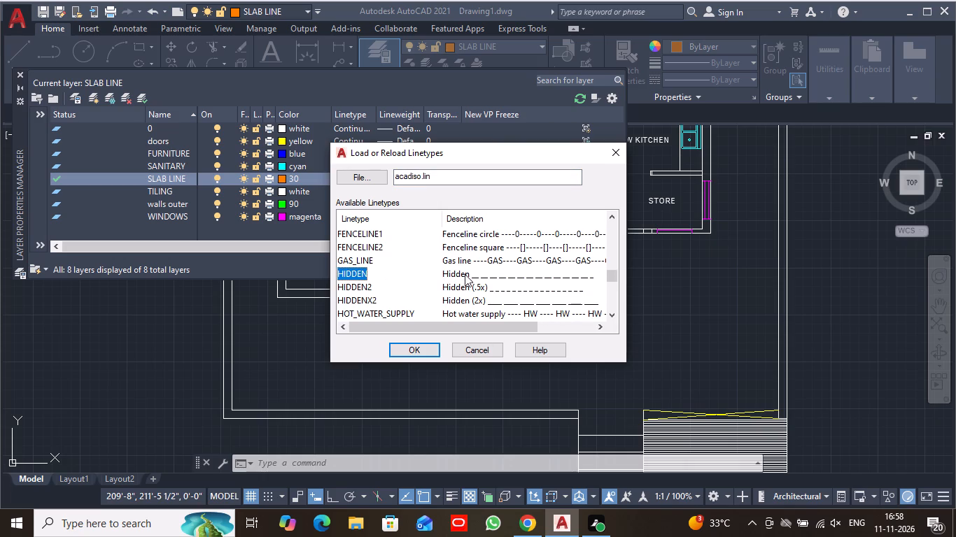
click(473, 274)
click(355, 274)
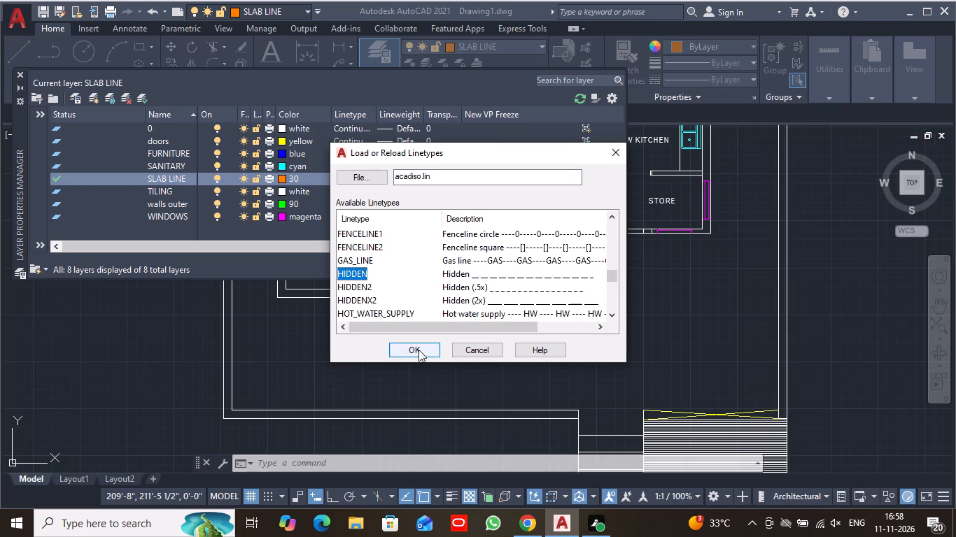
click(419, 350)
click(479, 234)
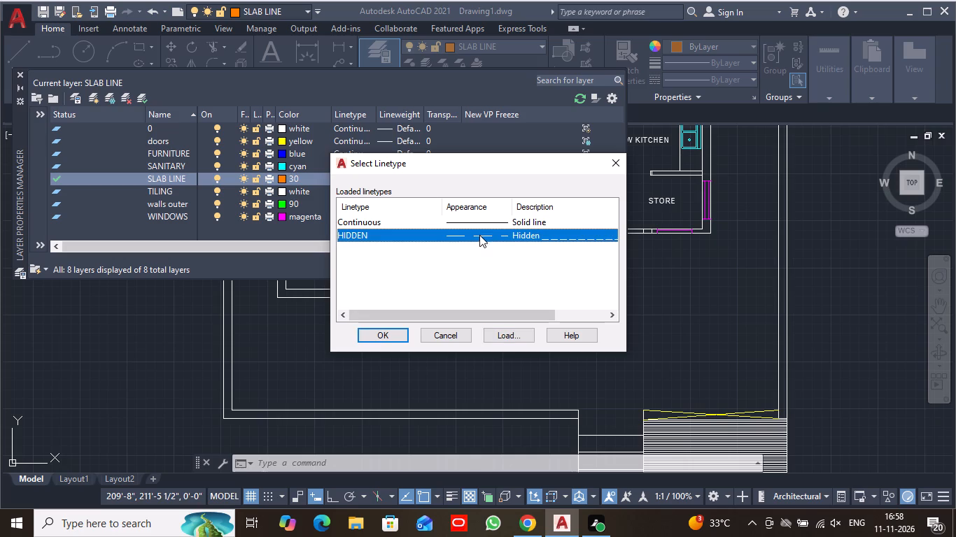
click(395, 335)
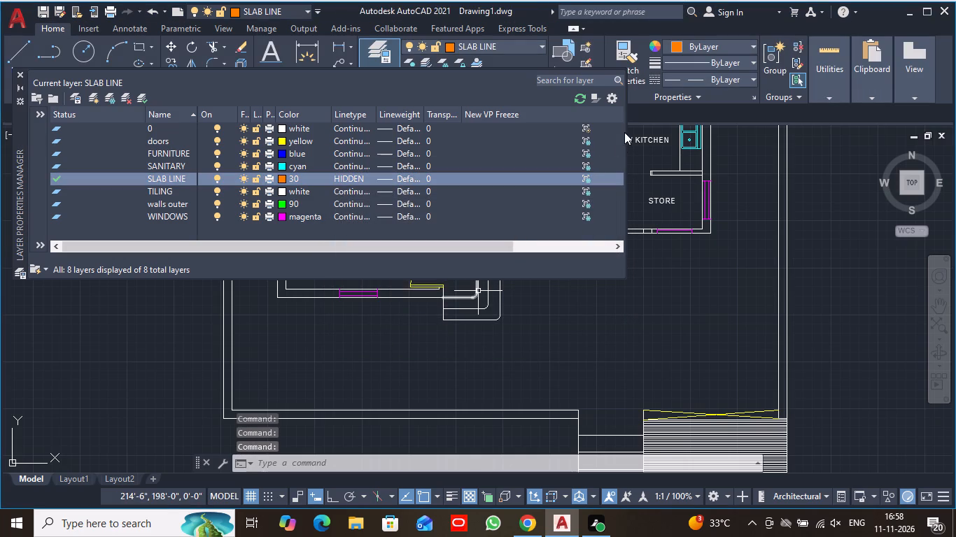
click(21, 75)
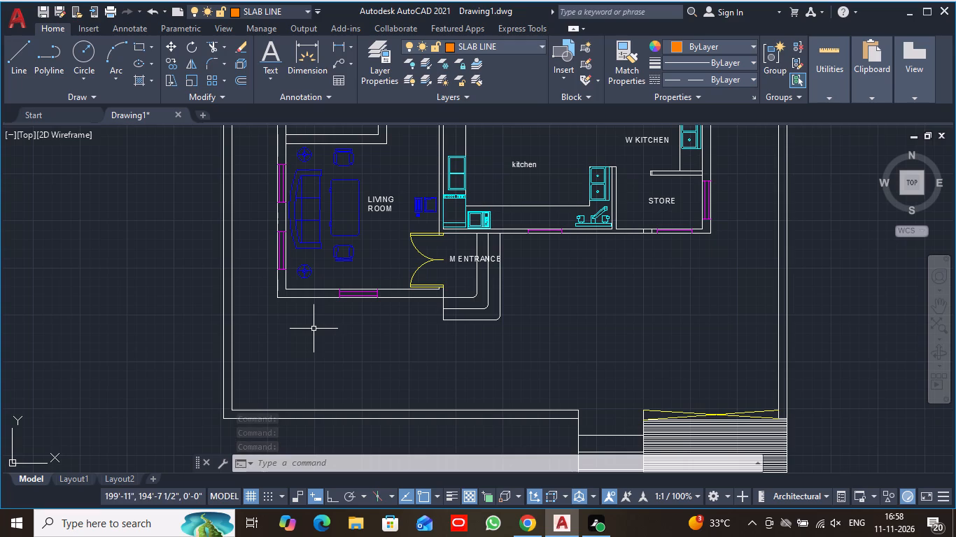
Draw the slab line from the living room's lower-left outer corner to the store's: down about 3'-0", right 20'-9", up 1'-10 1/2", right 17'-9", up 6'-9".
middle_drag(351, 343, 359, 307)
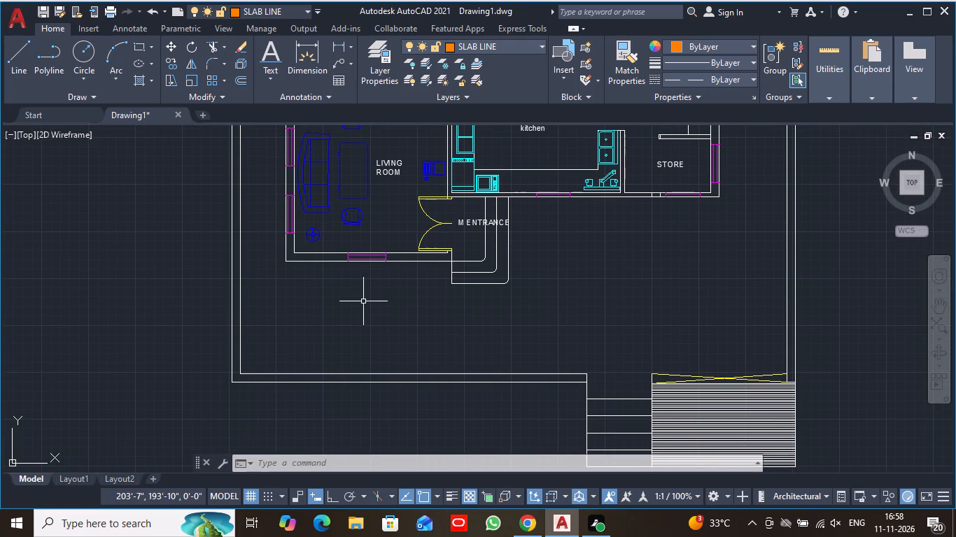
scroll(362, 303, up, 1)
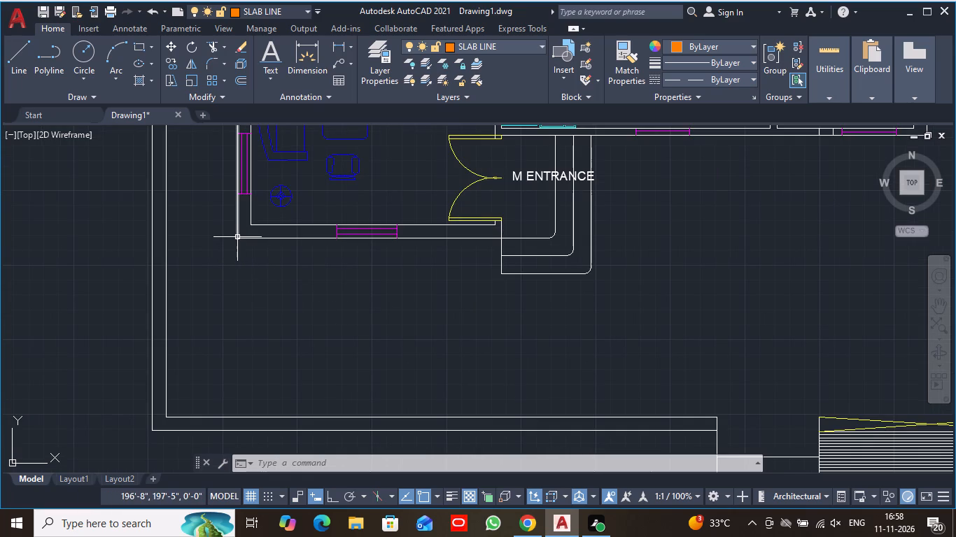
click(20, 54)
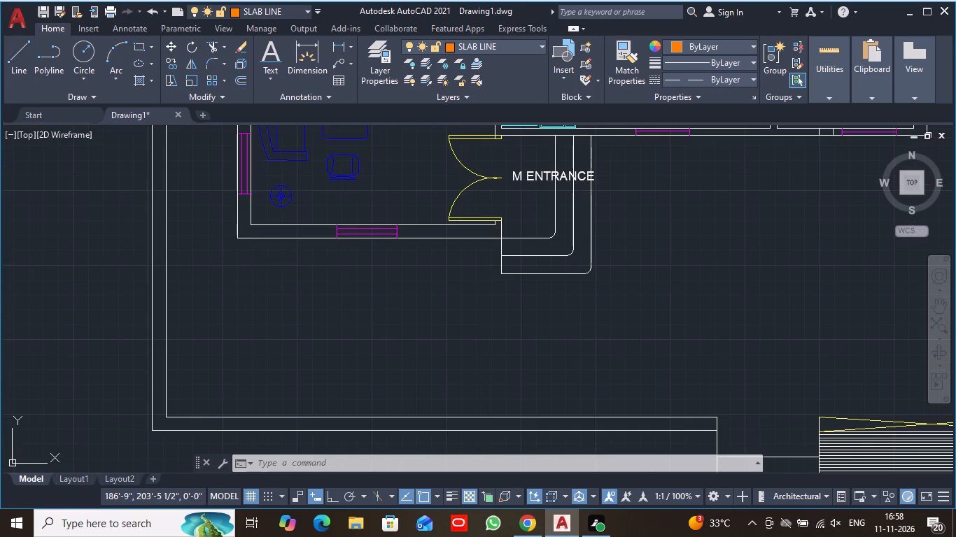
click(239, 240)
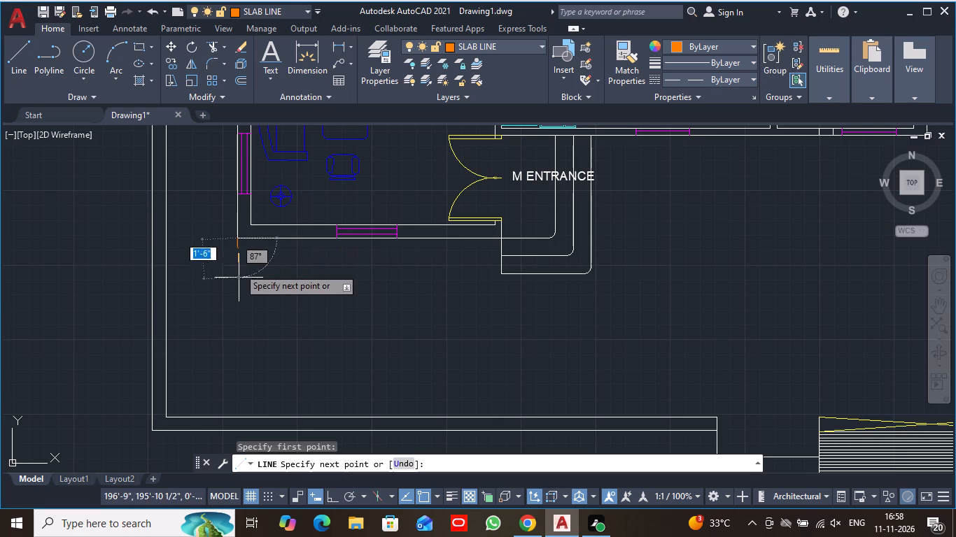
click(326, 493)
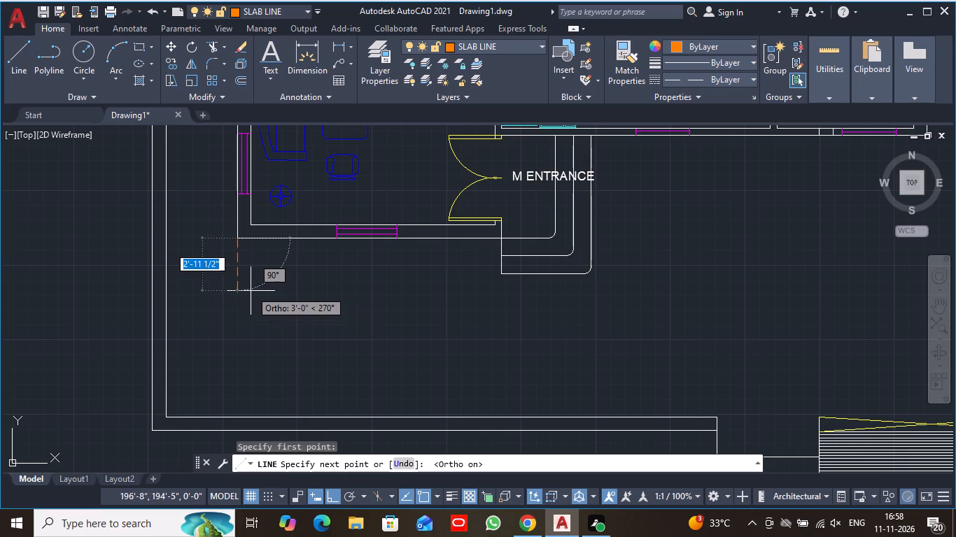
click(251, 289)
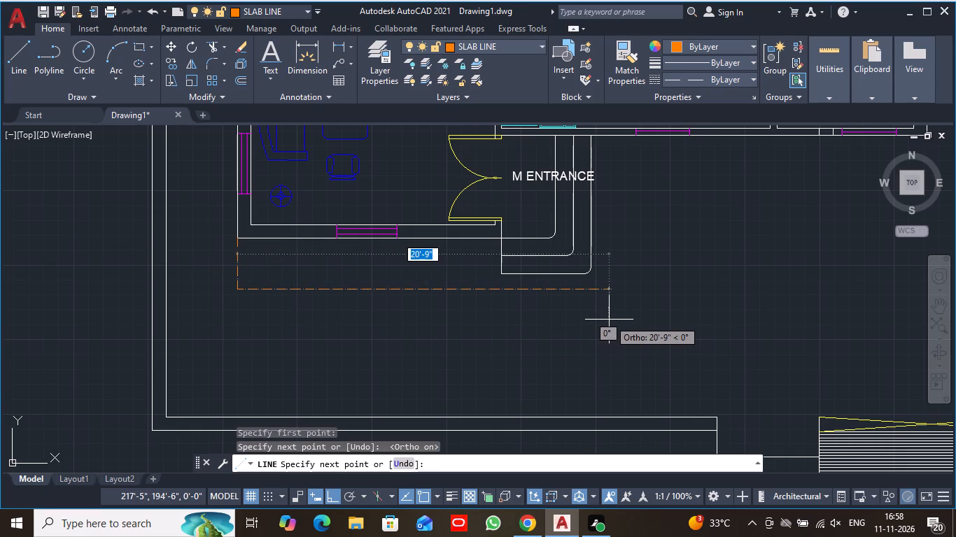
click(609, 320)
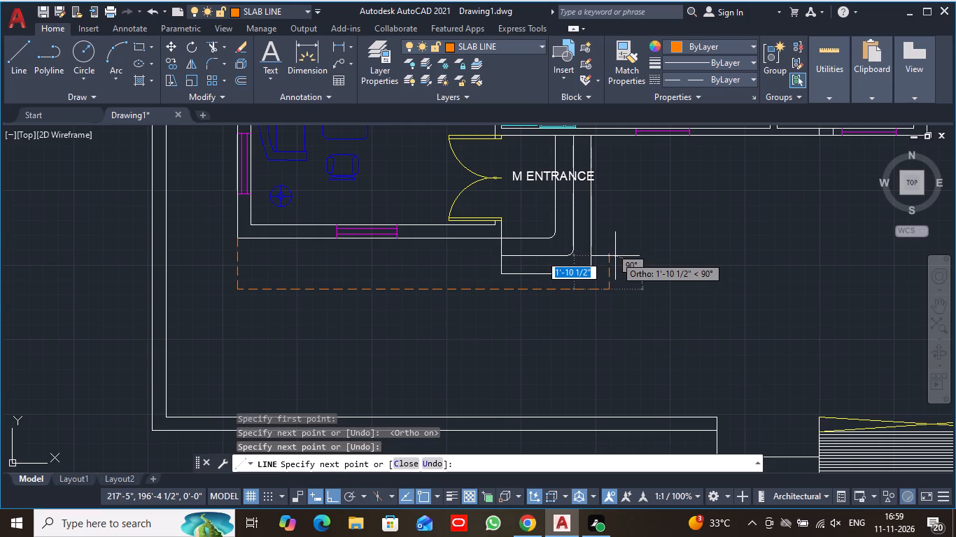
click(615, 256)
middle_drag(778, 267, 624, 258)
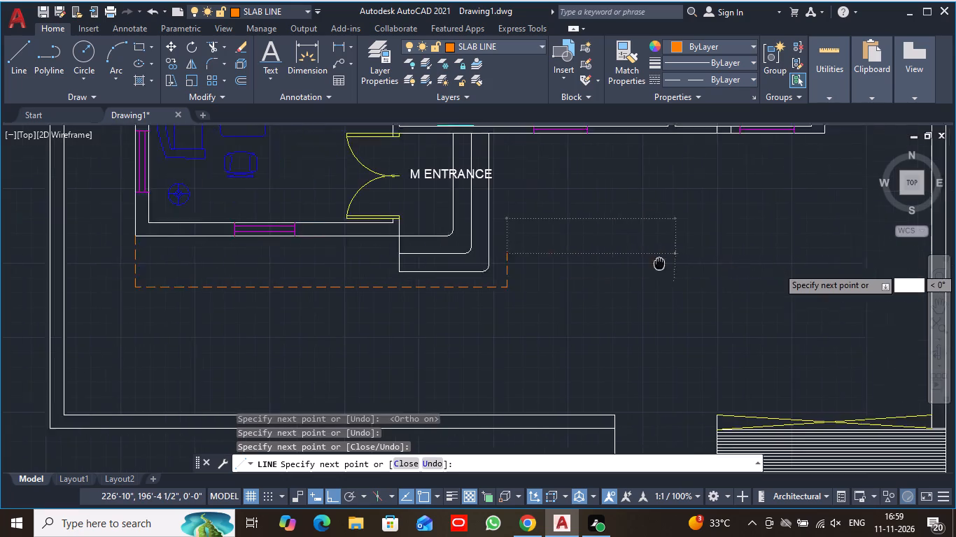
middle_drag(624, 258, 528, 252)
middle_drag(702, 243, 659, 308)
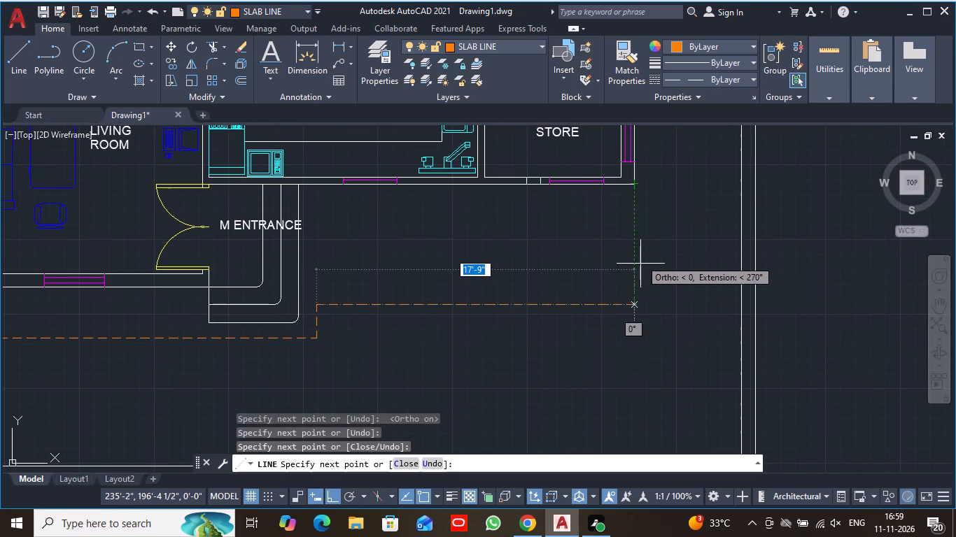
click(635, 305)
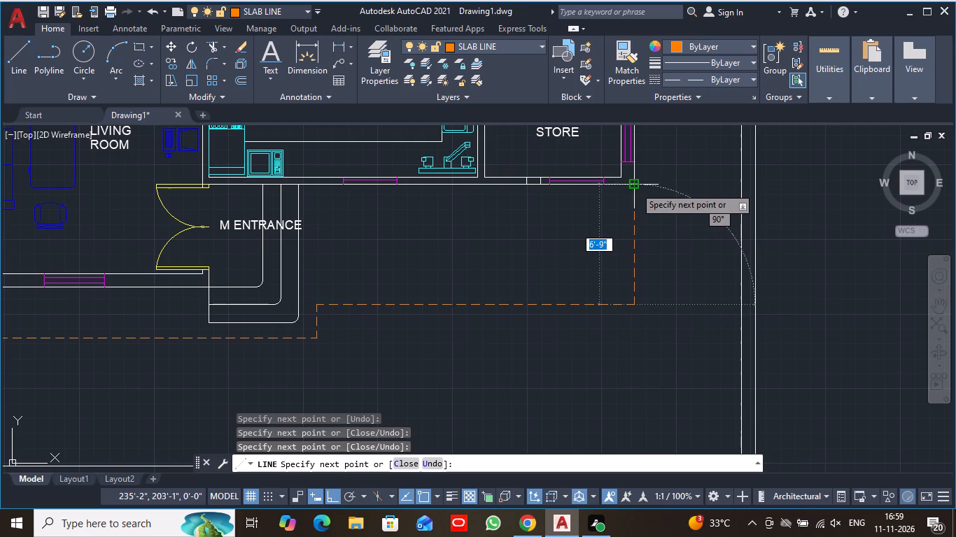
click(635, 187)
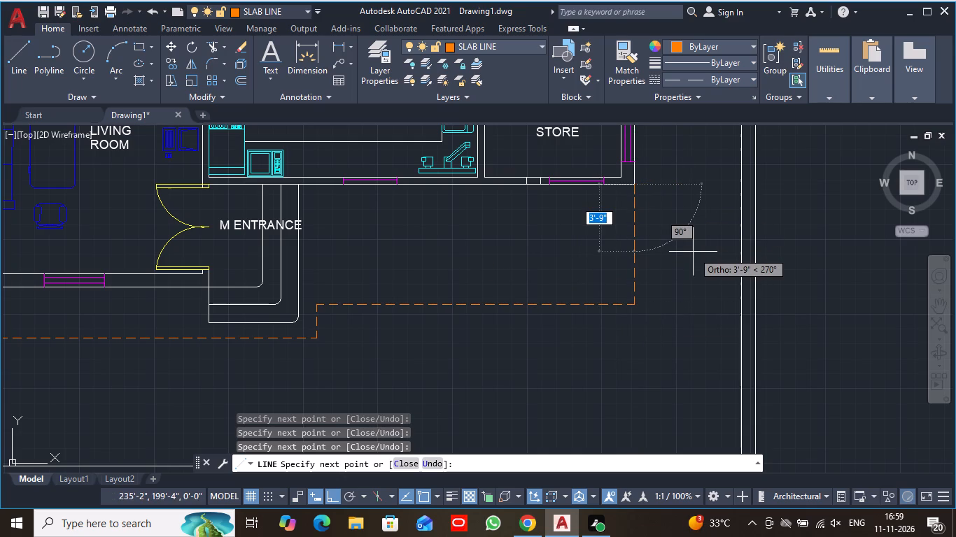
key(Escape)
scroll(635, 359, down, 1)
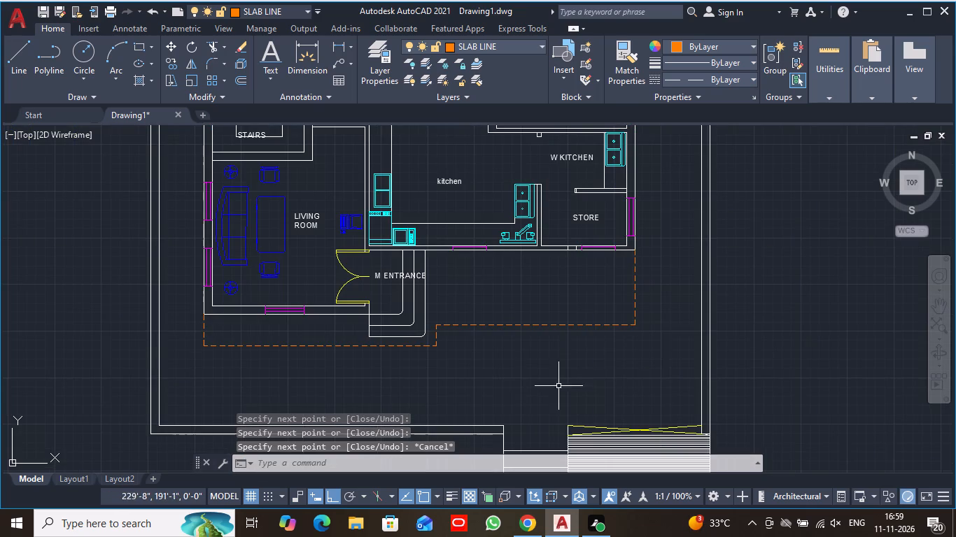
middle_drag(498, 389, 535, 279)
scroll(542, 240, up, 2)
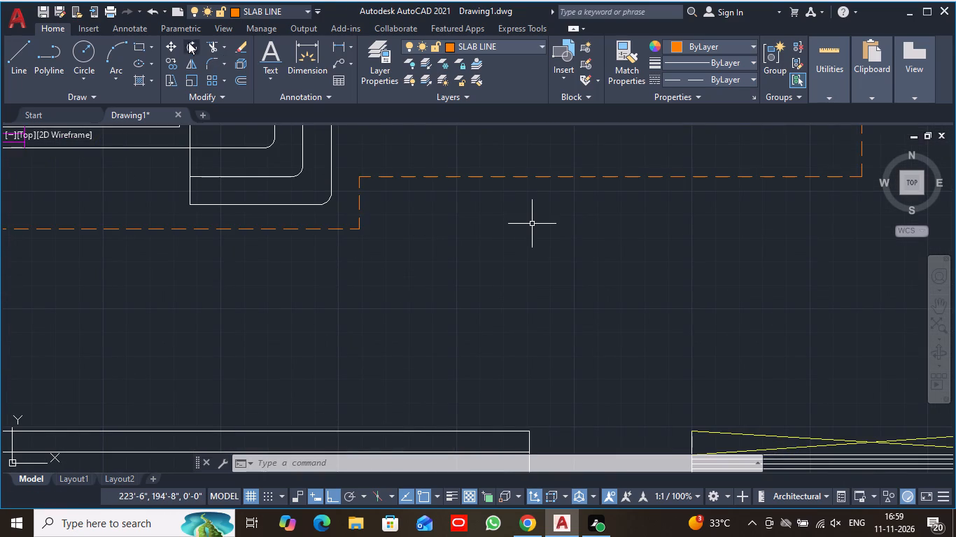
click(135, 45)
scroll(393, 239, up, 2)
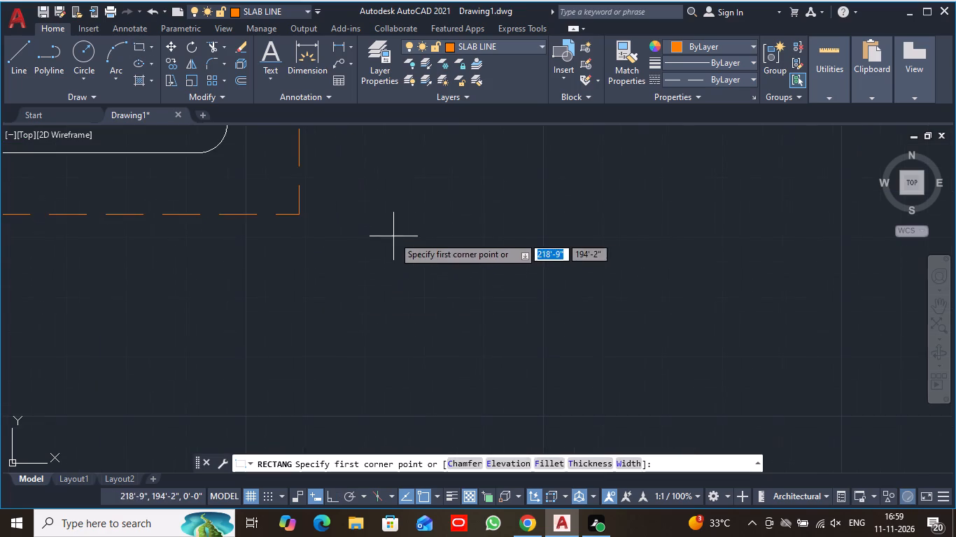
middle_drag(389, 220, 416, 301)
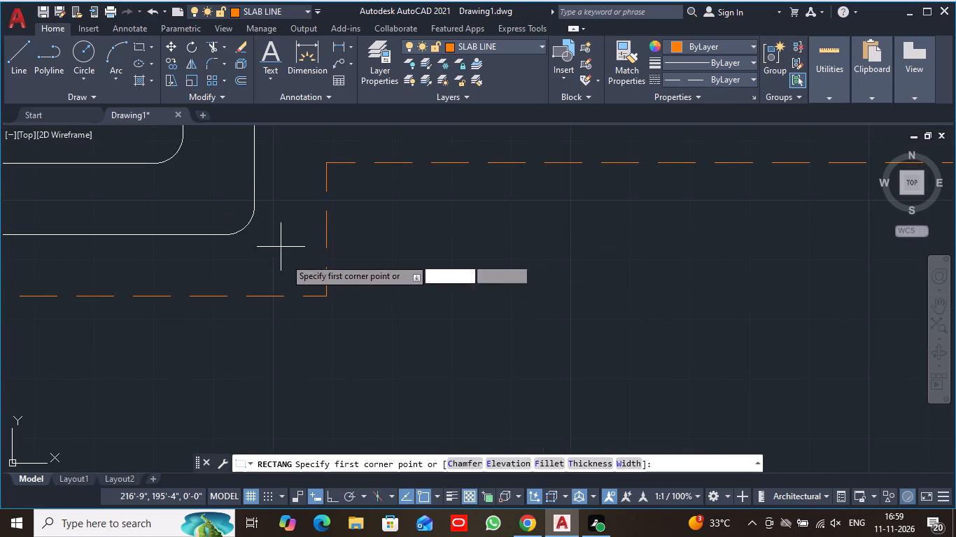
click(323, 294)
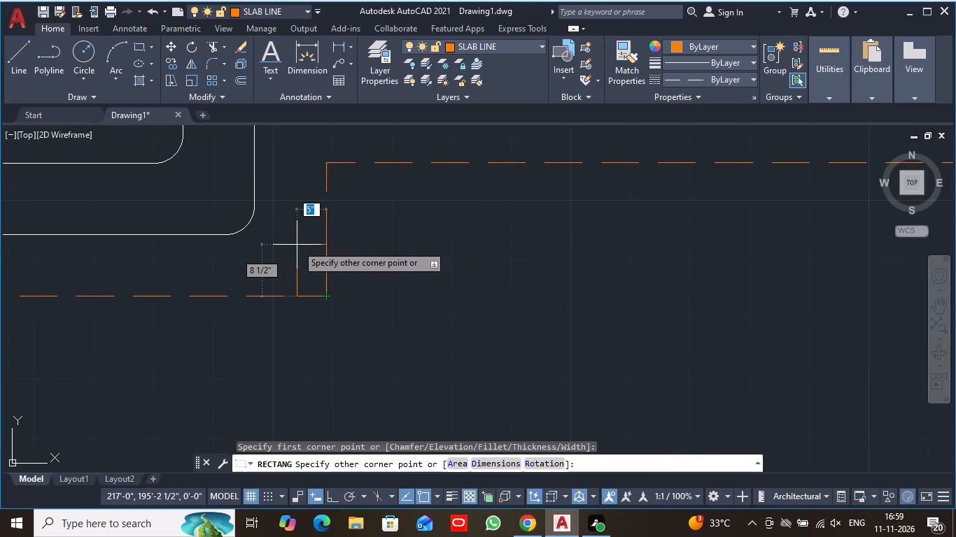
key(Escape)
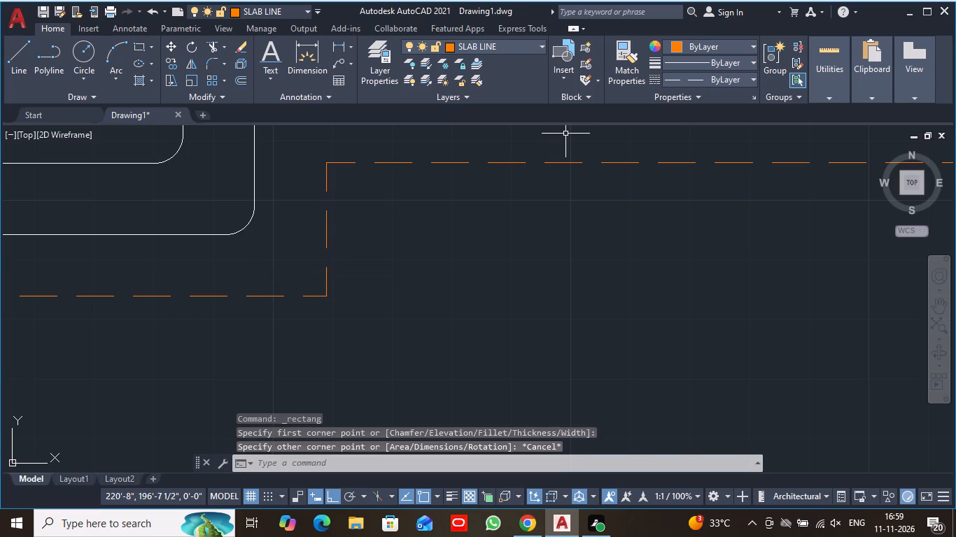
On layer 0, draw a rectangle about 5 1/2" by 10" inside the slab line's lower corner beside the main entrance.
click(544, 47)
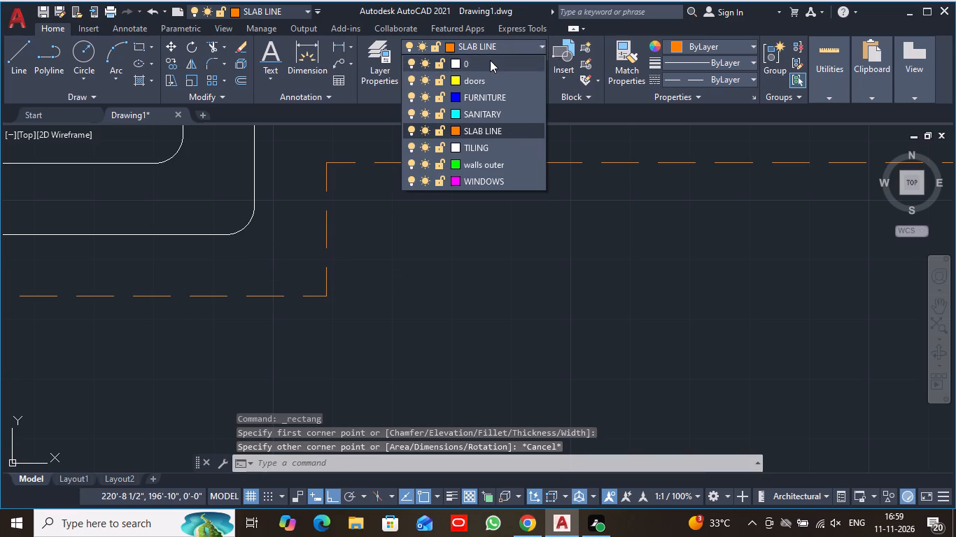
click(485, 63)
click(17, 52)
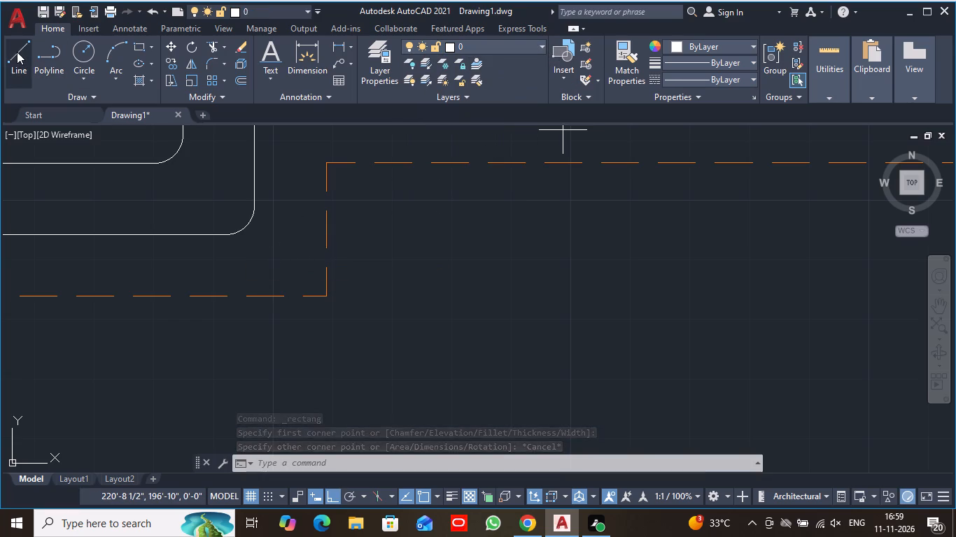
click(141, 47)
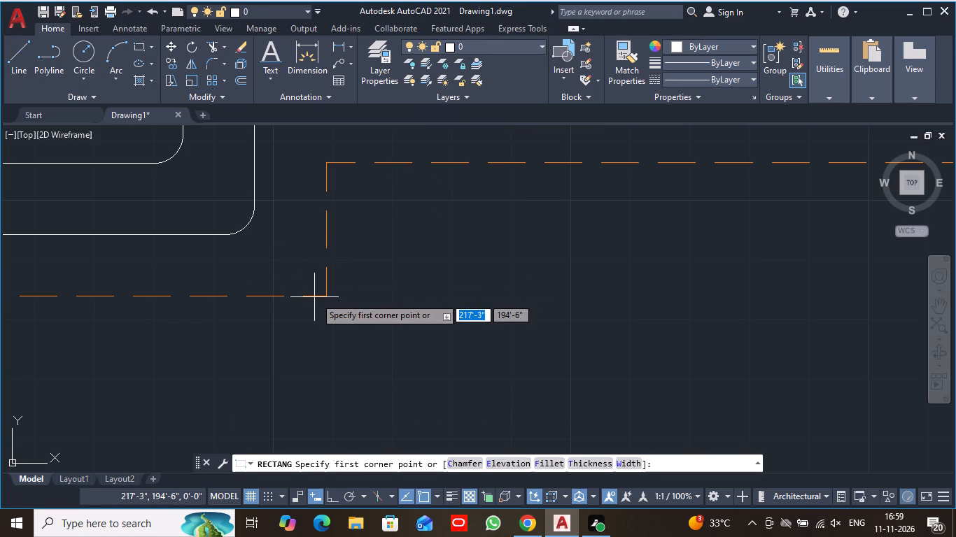
click(323, 295)
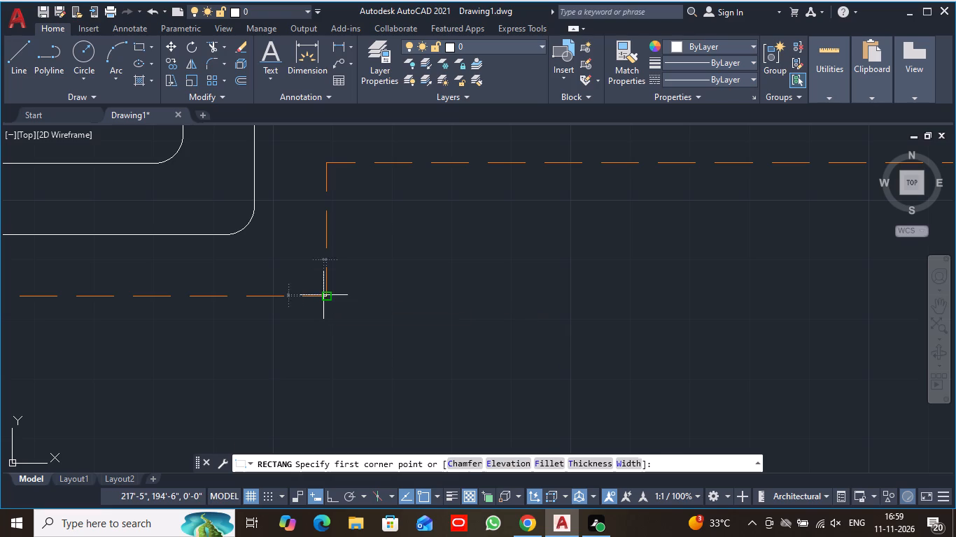
click(293, 238)
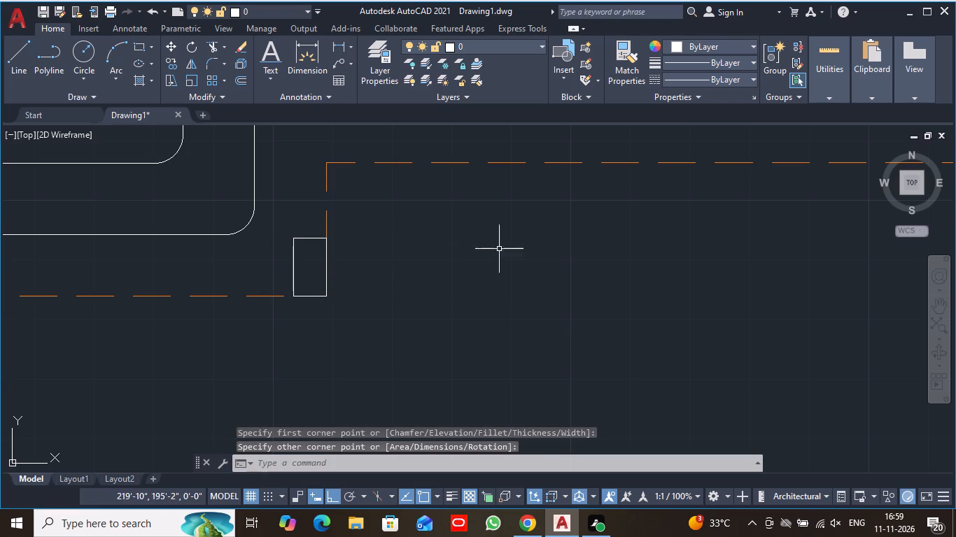
Draw a rectangle about 7" by 10 1/2" inside the slab line's outer corner below the store.
scroll(611, 289, down, 3)
middle_drag(660, 307, 233, 331)
scroll(414, 303, up, 3)
middle_drag(416, 299, 392, 384)
scroll(397, 378, up, 1)
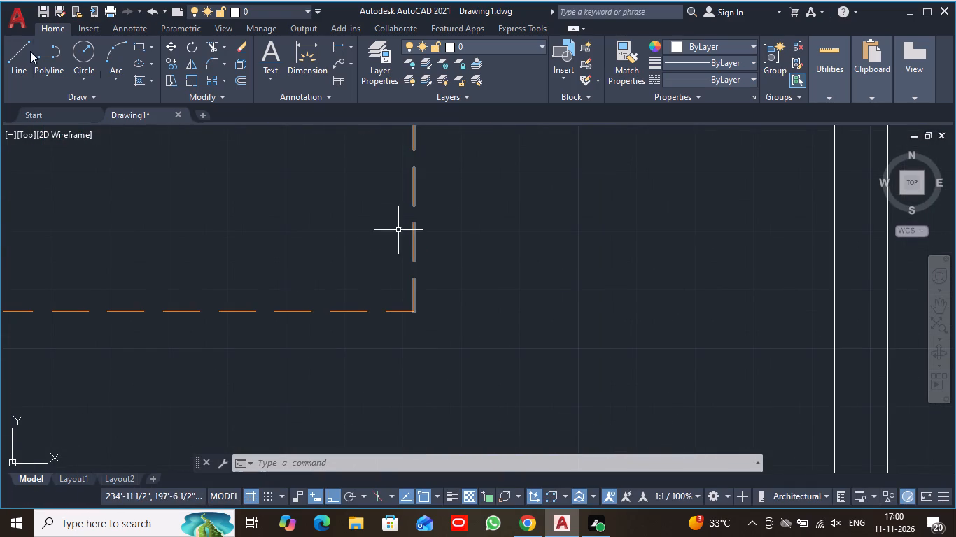
click(135, 46)
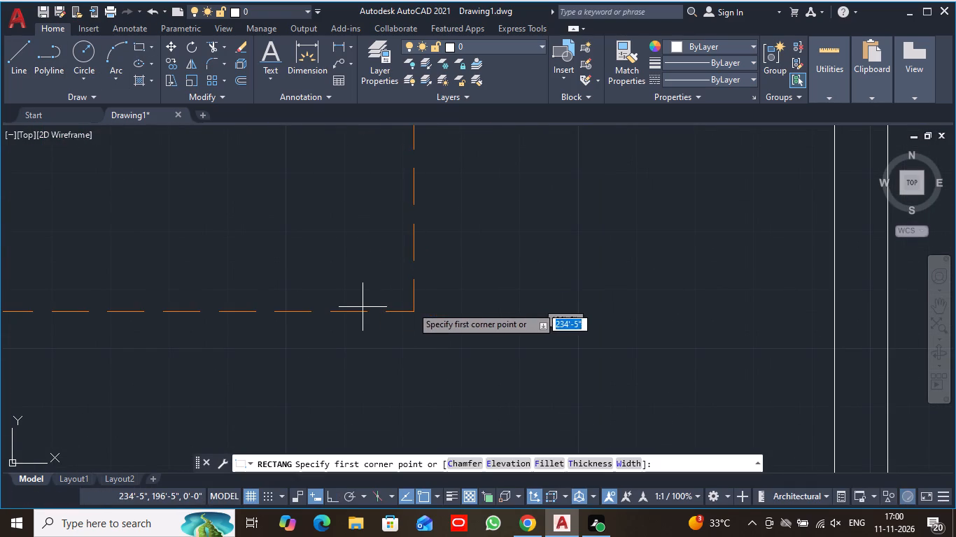
click(411, 309)
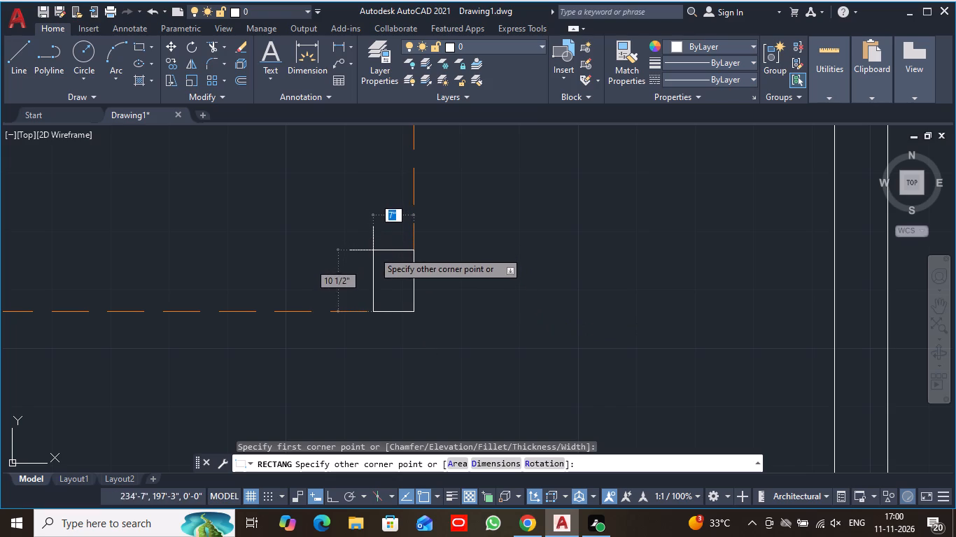
click(373, 251)
On the SLAB LINE layer, outline the upper-right bedroom's upper side window, starting 1'-9" below the wall corner: 10 1/2" out, about 4'-4" down, back to the wall.
scroll(463, 243, down, 3)
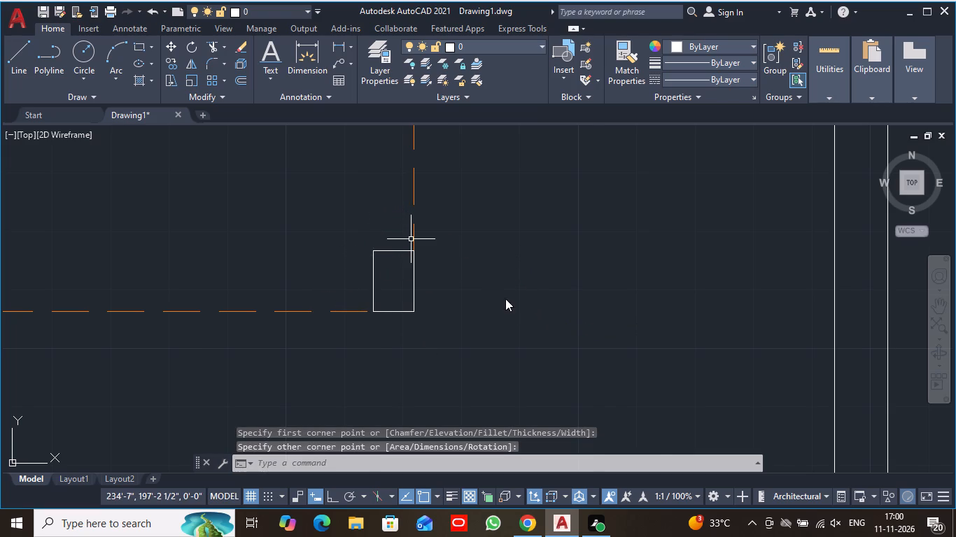
scroll(506, 299, down, 2)
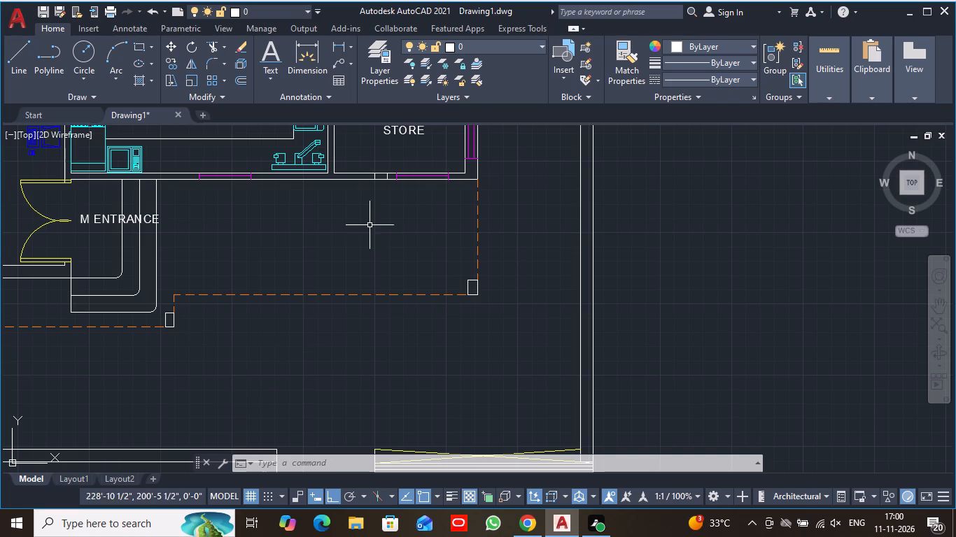
scroll(370, 225, down, 2)
middle_drag(339, 232, 408, 269)
scroll(339, 232, down, 1)
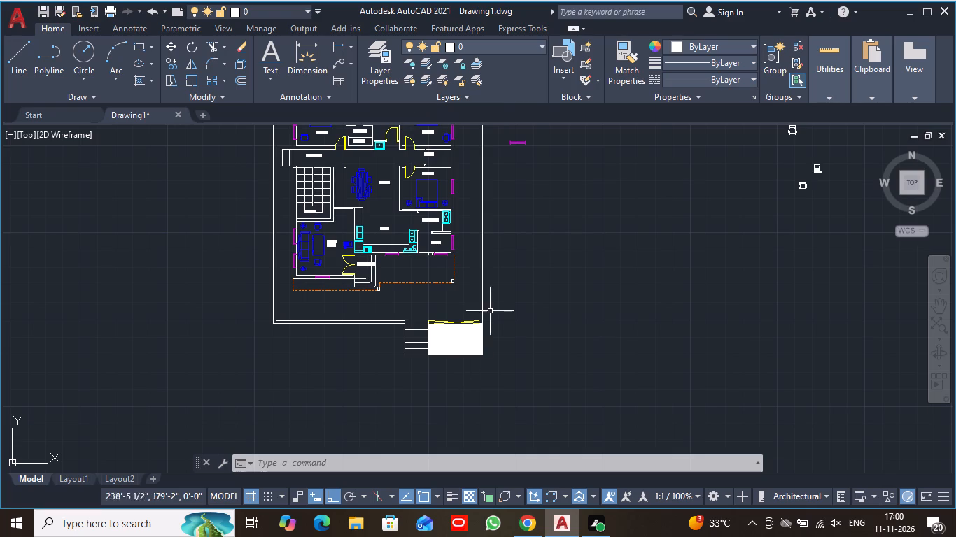
scroll(475, 185, up, 2)
middle_drag(444, 164, 436, 225)
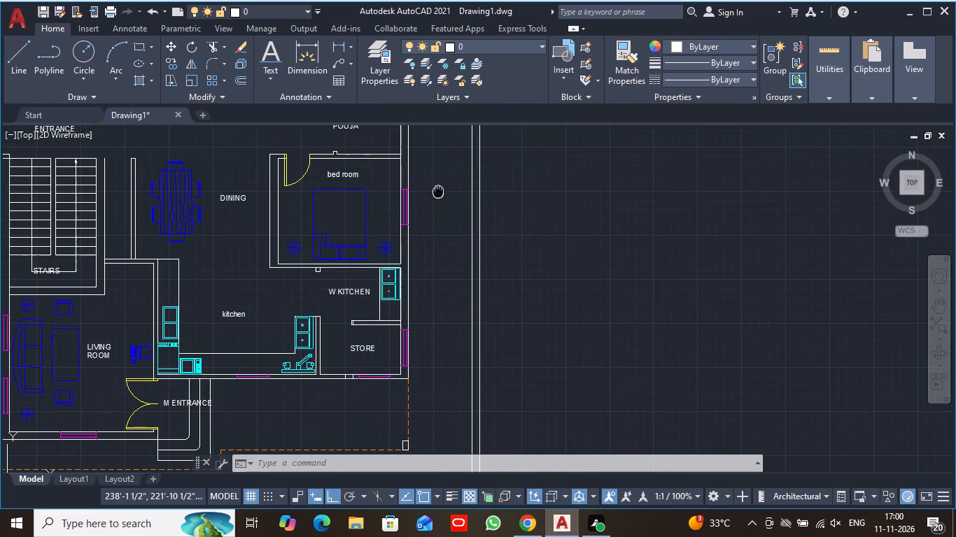
middle_drag(436, 225, 445, 286)
middle_drag(456, 196, 435, 289)
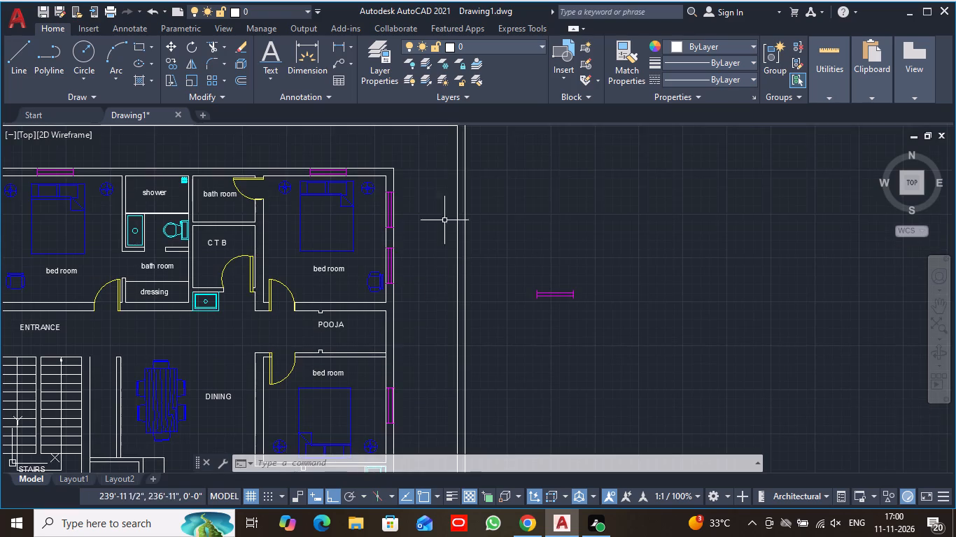
scroll(444, 210, up, 1)
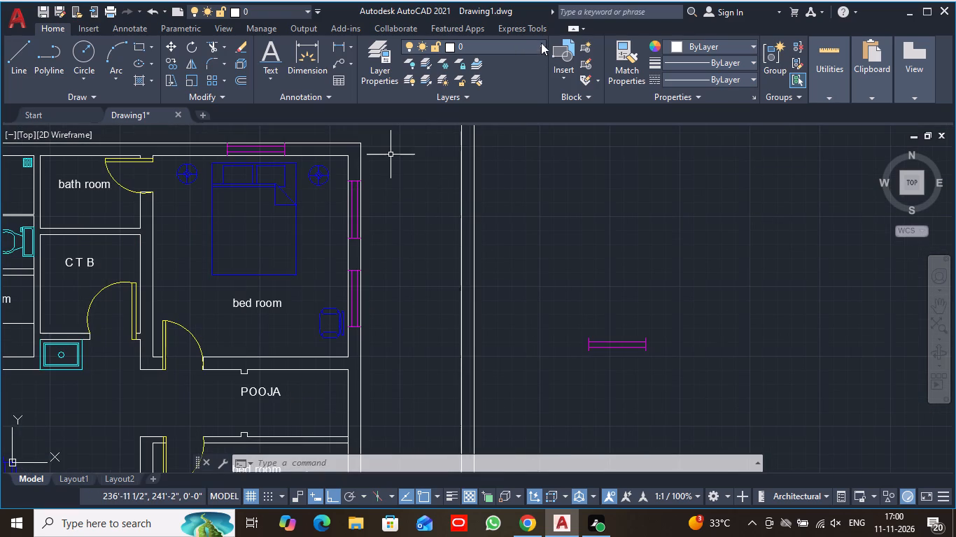
click(540, 42)
click(487, 130)
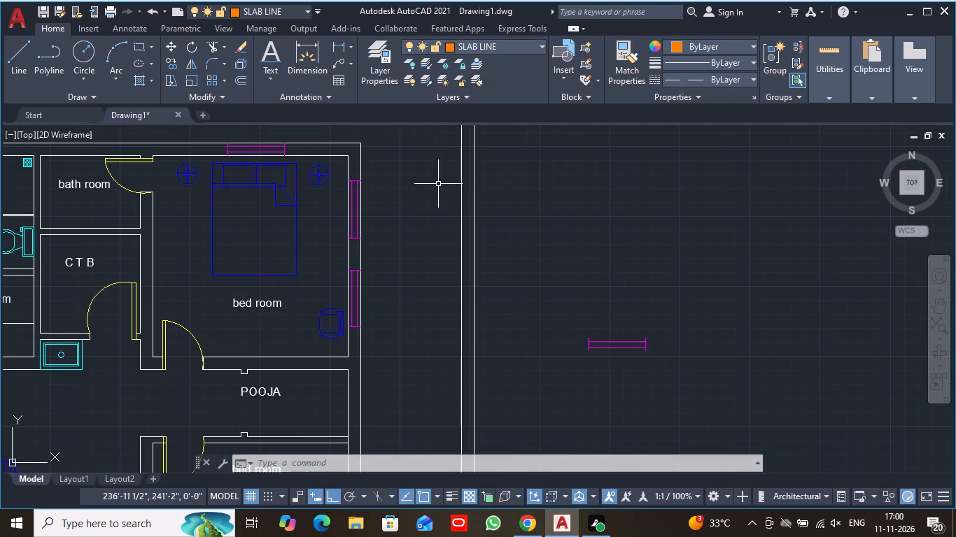
click(15, 50)
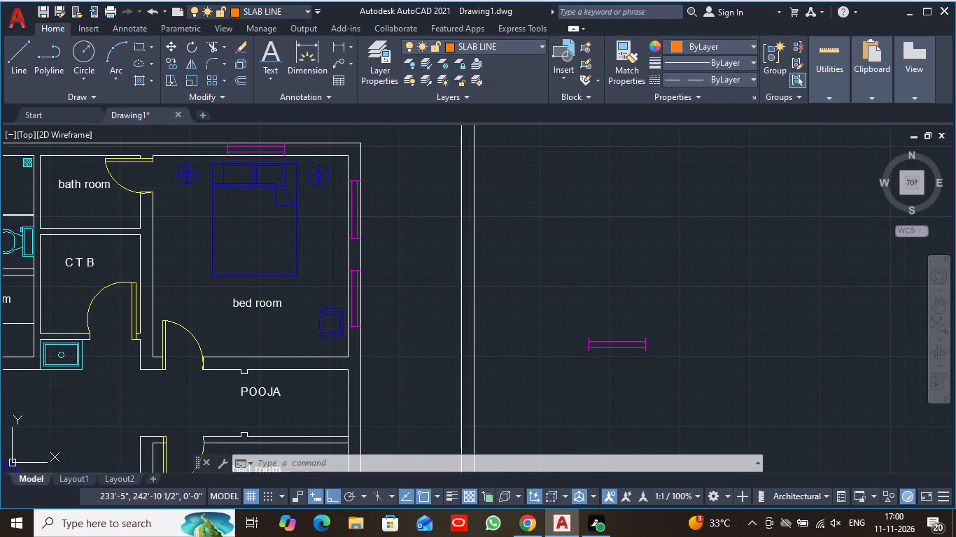
scroll(355, 170, up, 1)
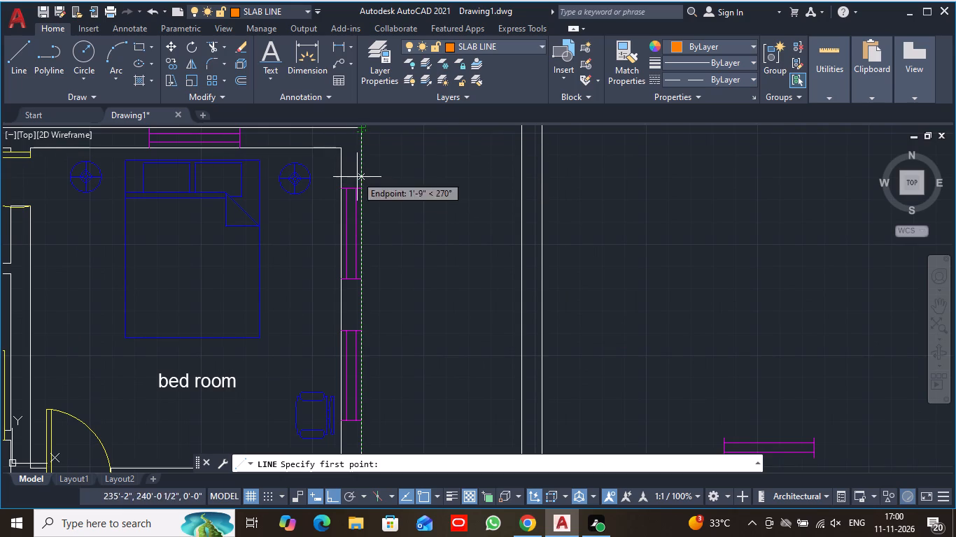
click(361, 178)
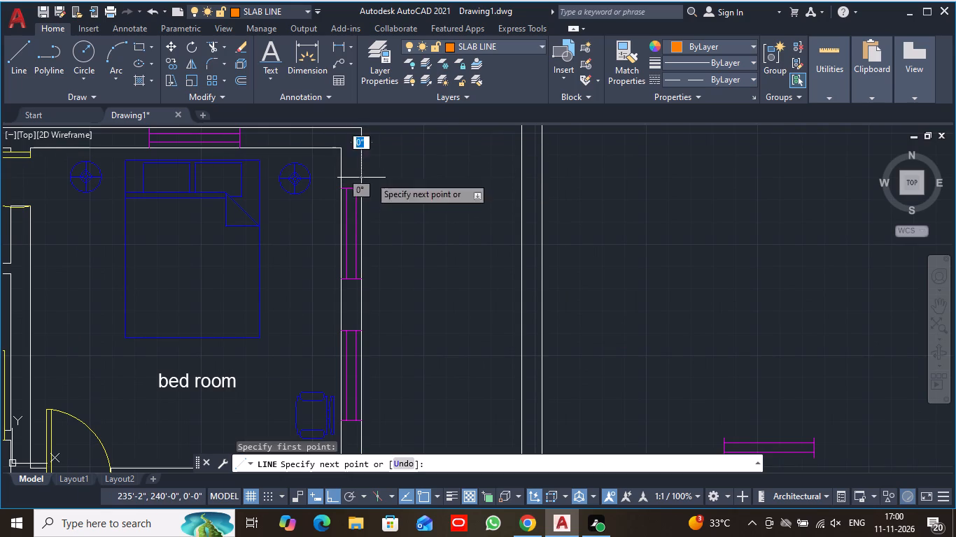
click(384, 182)
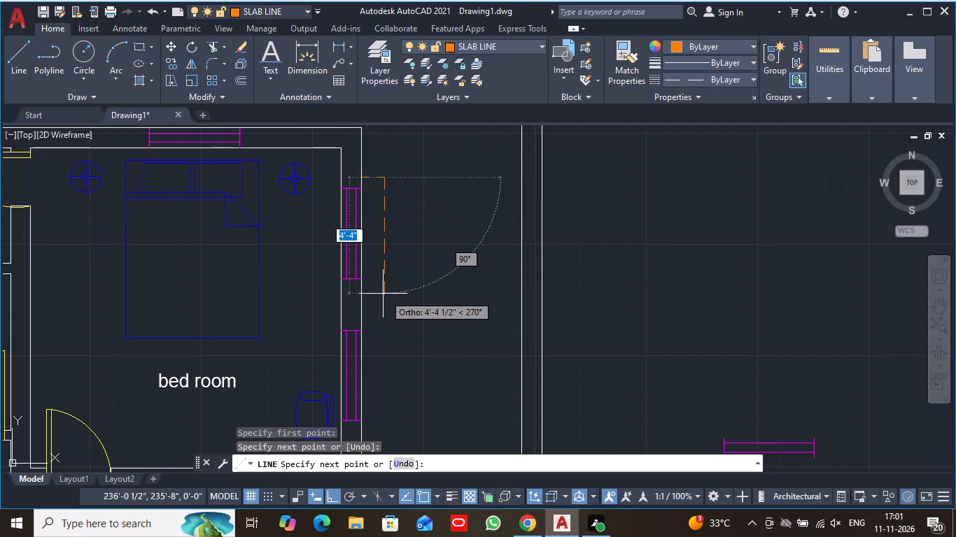
click(383, 294)
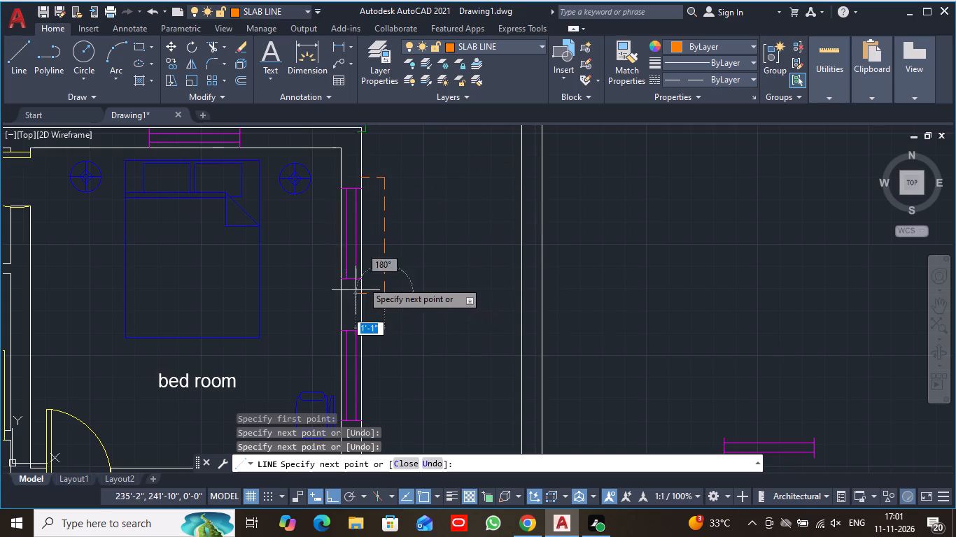
click(356, 292)
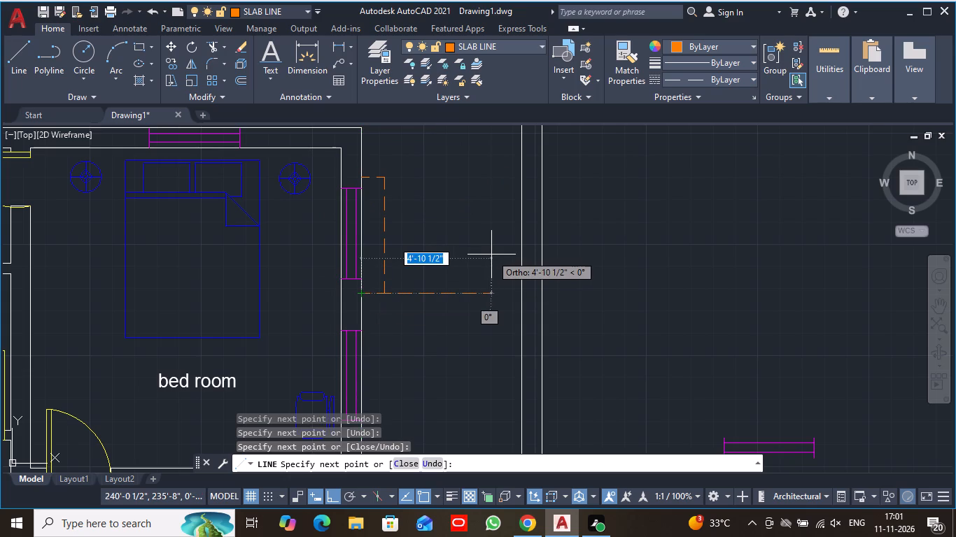
key(Escape)
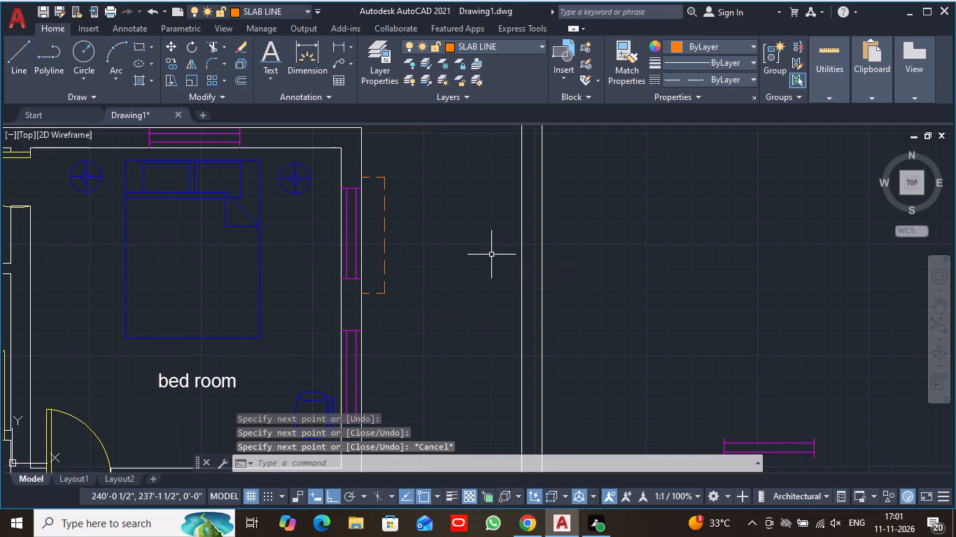
Copy the three dashed lines straight down along the wall to frame the same bedroom's lower side window.
scroll(537, 284, down, 1)
middle_drag(472, 333, 457, 228)
scroll(461, 196, down, 1)
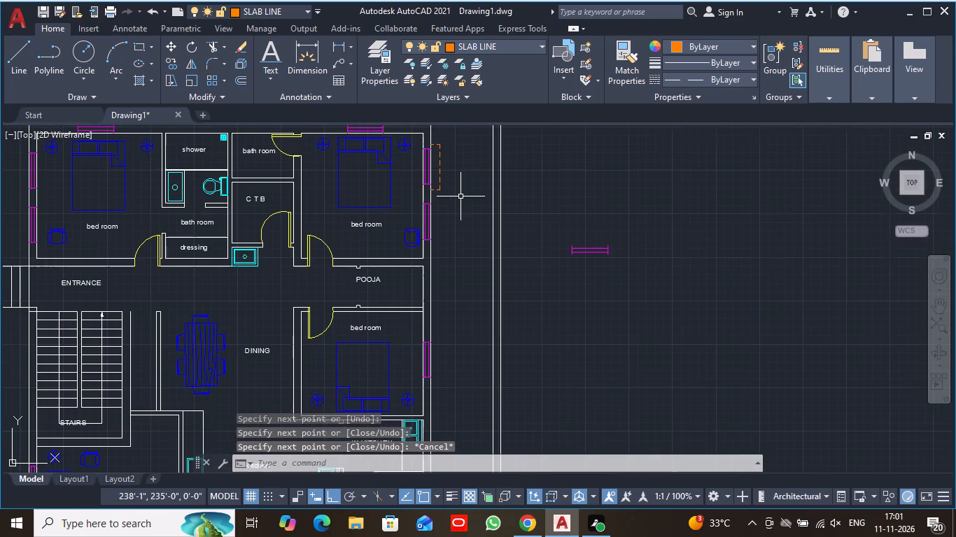
middle_click(460, 207)
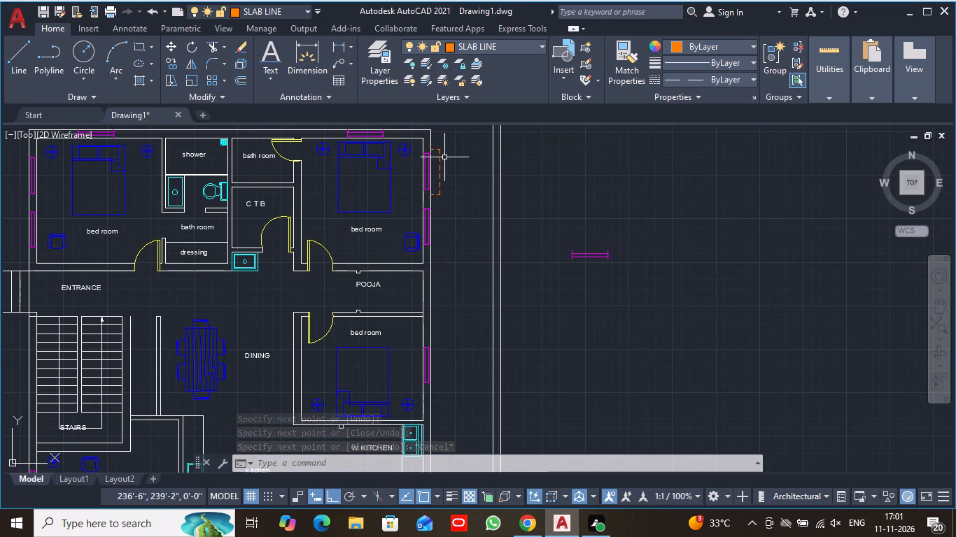
click(178, 64)
scroll(448, 192, up, 2)
middle_drag(455, 152, 451, 204)
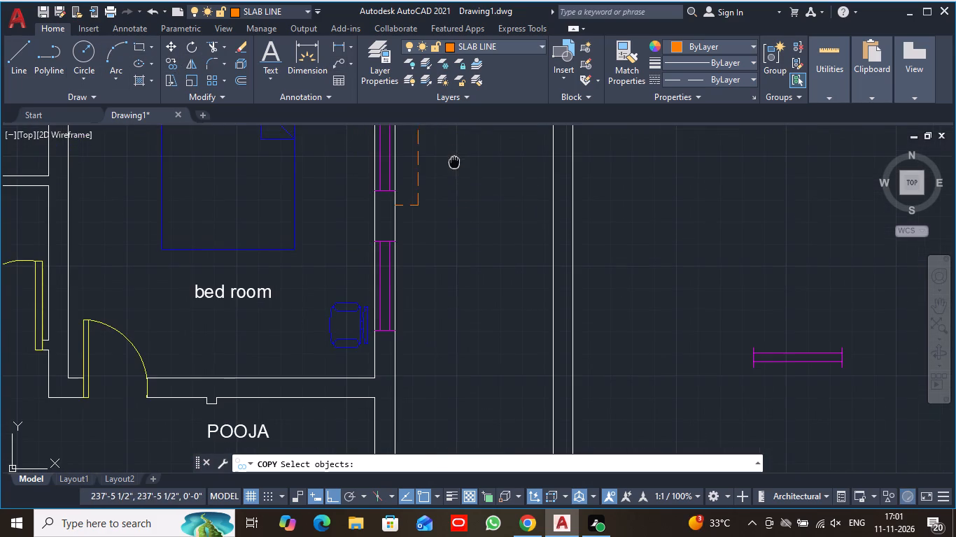
middle_drag(451, 204, 449, 252)
click(378, 167)
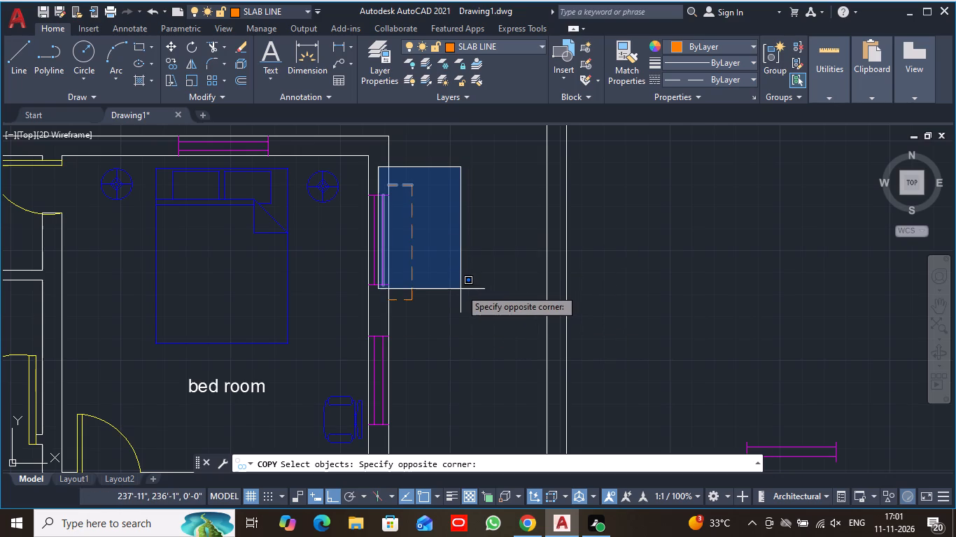
key(Escape)
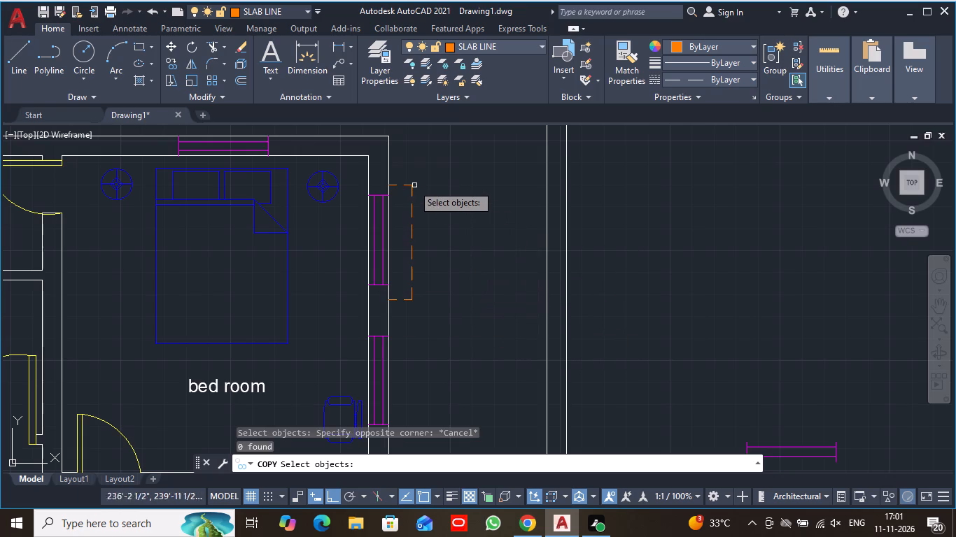
click(397, 185)
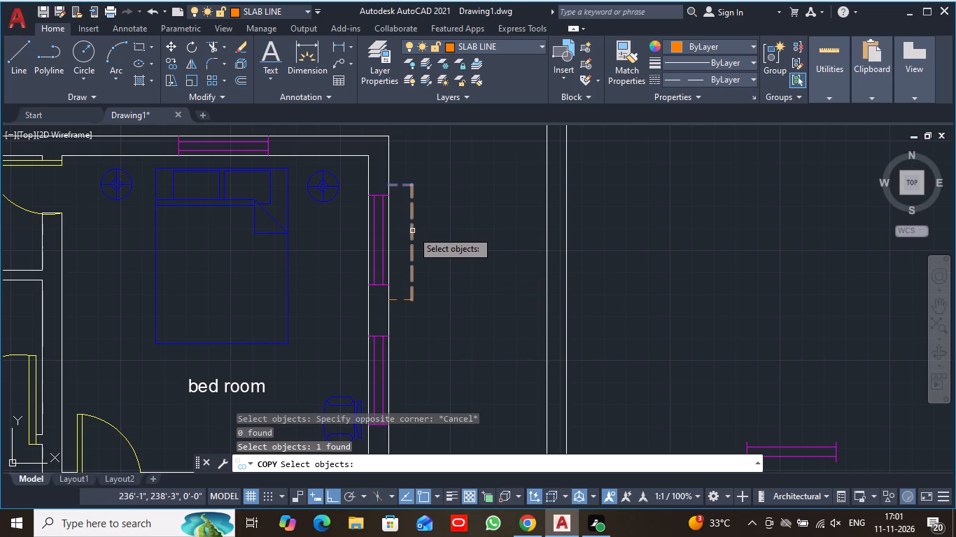
click(412, 234)
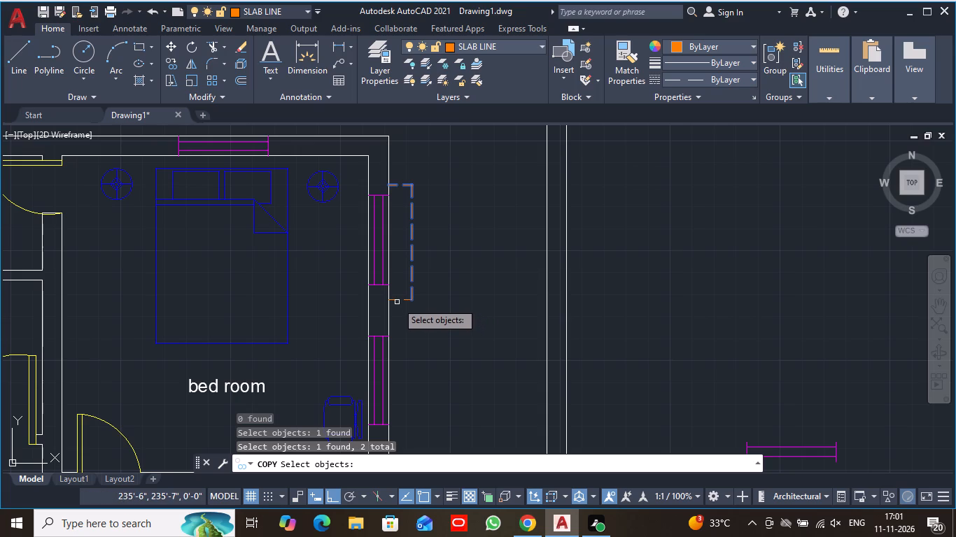
click(395, 300)
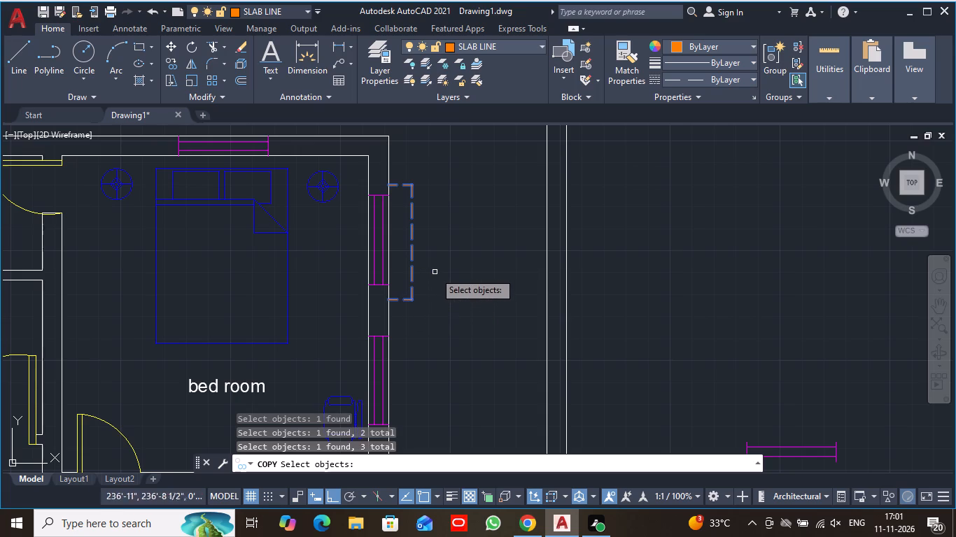
key(Return)
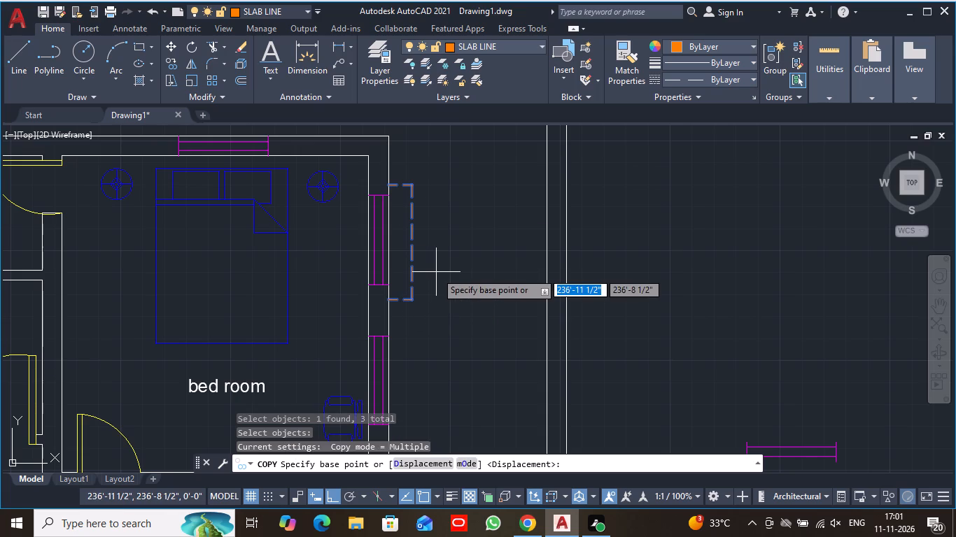
click(412, 188)
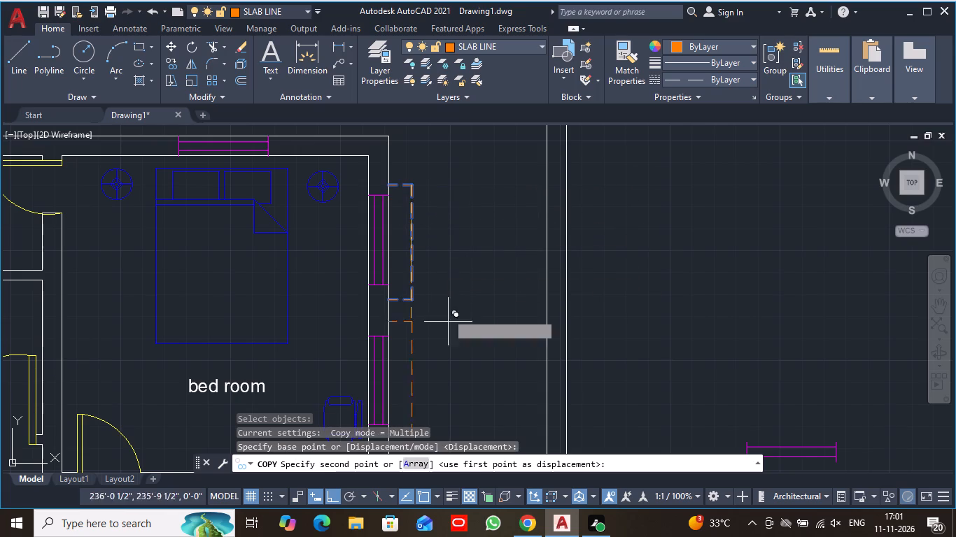
middle_drag(451, 339, 461, 231)
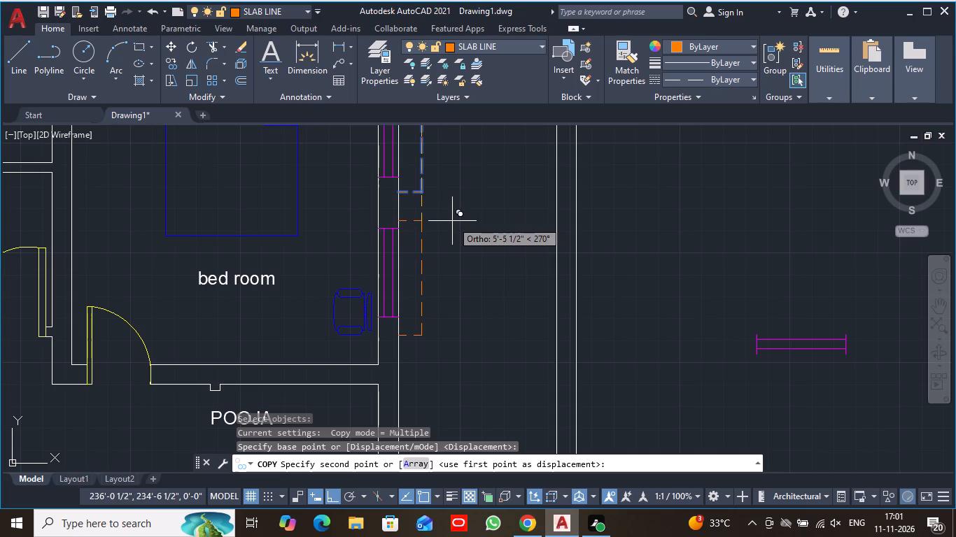
click(451, 217)
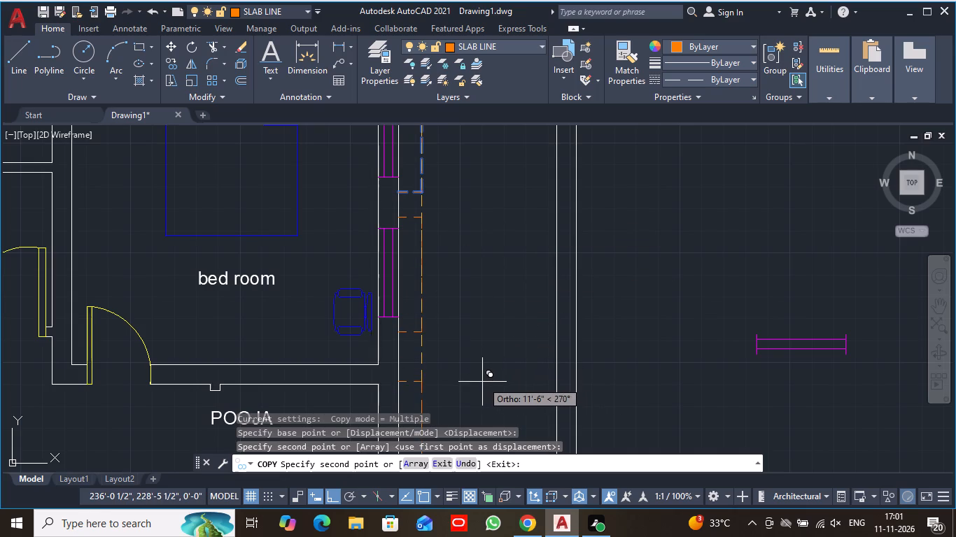
Place two more copies of the dashed outline straight down the wall, around the lower bedroom's and the store's side windows.
scroll(482, 382, down, 1)
middle_drag(482, 382, 469, 162)
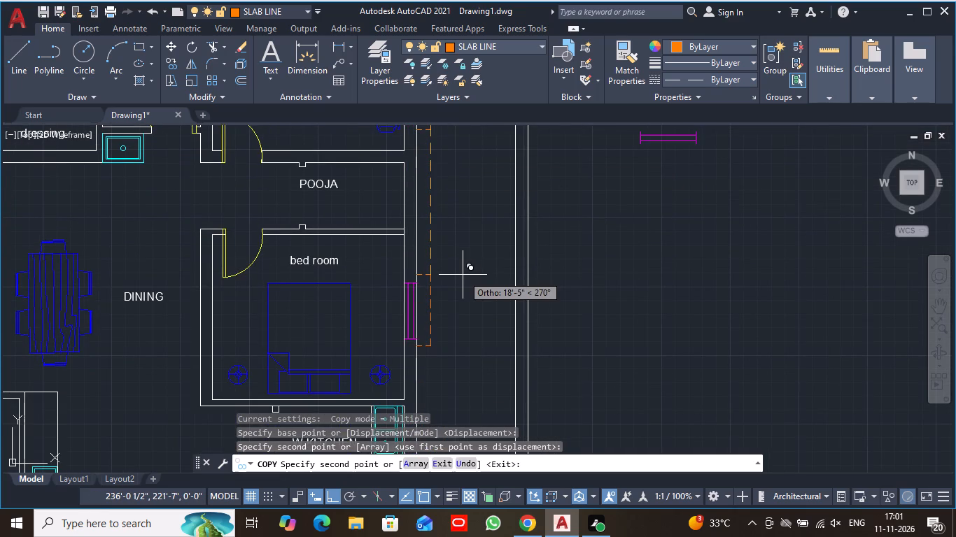
click(463, 275)
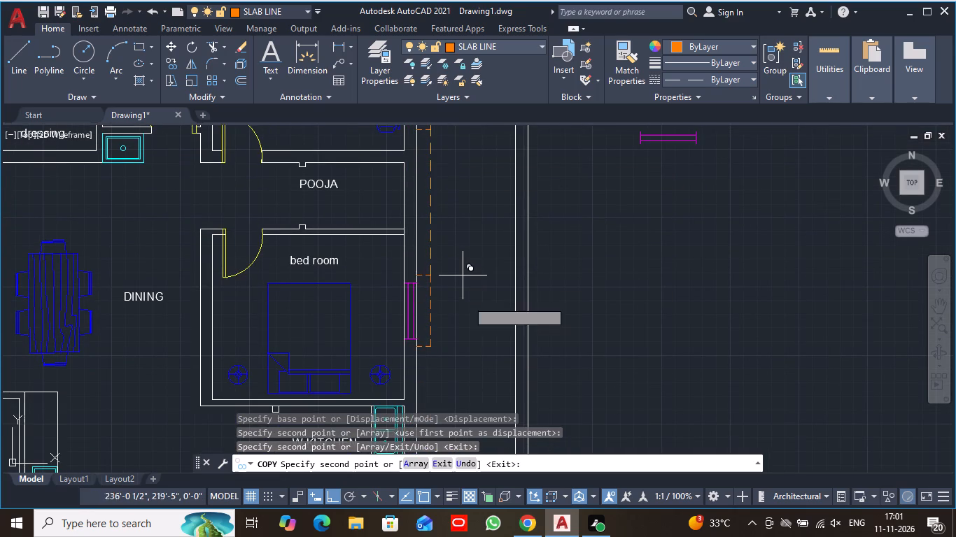
middle_drag(458, 360, 493, 126)
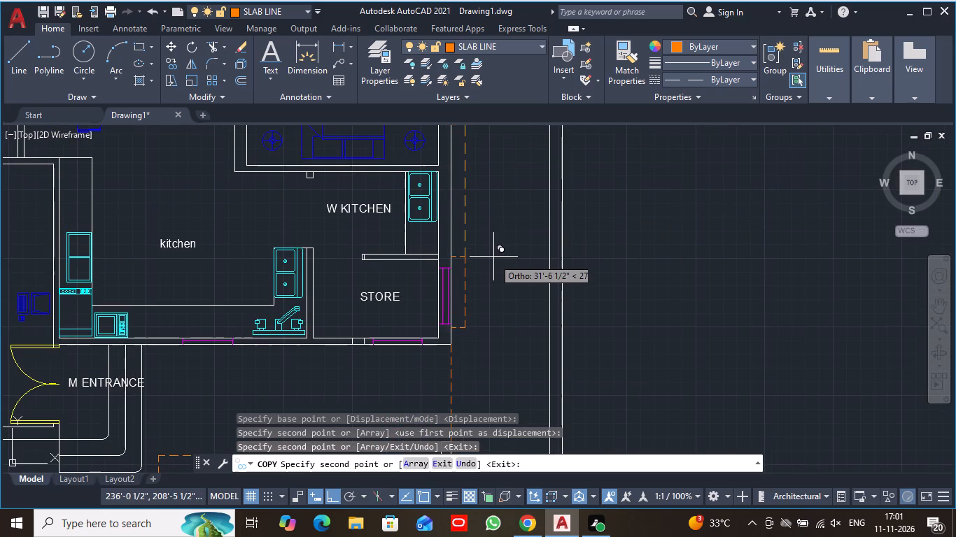
click(494, 261)
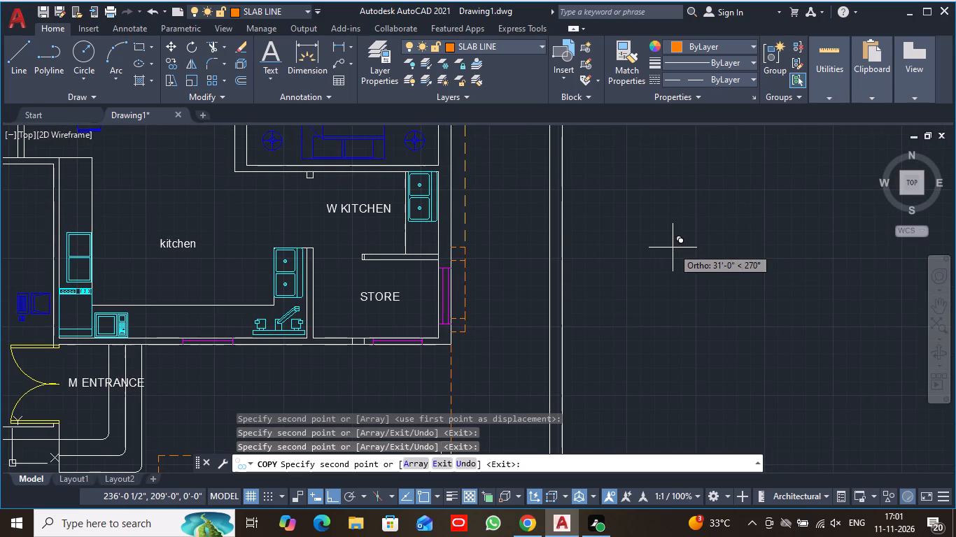
key(Escape)
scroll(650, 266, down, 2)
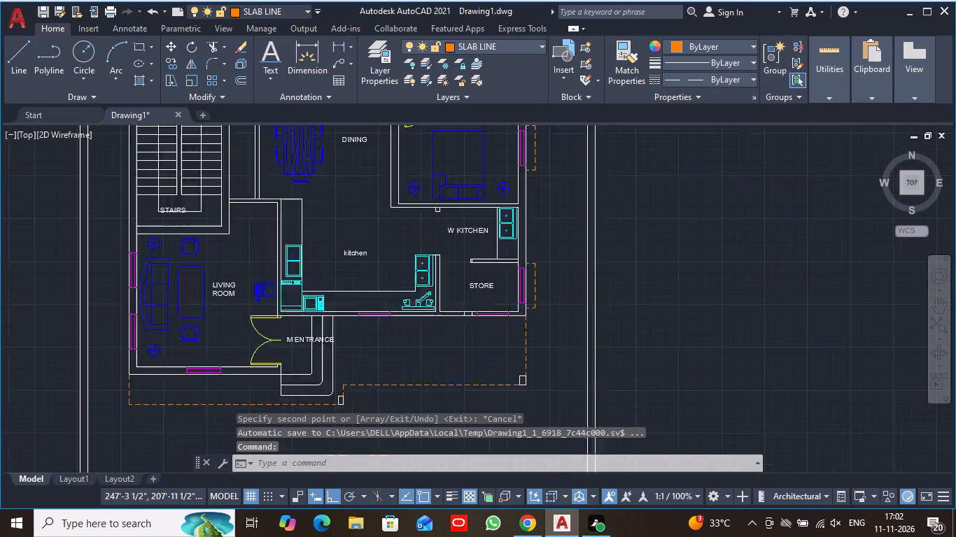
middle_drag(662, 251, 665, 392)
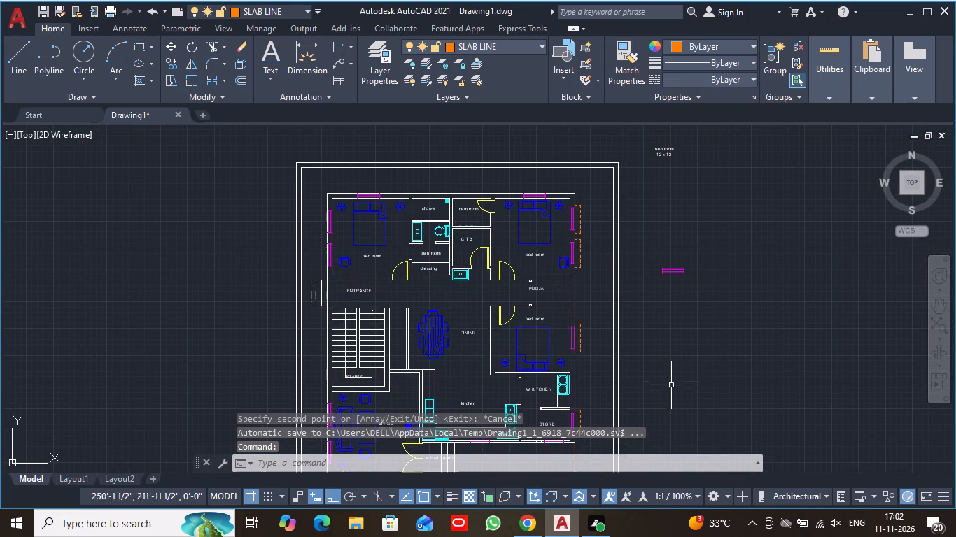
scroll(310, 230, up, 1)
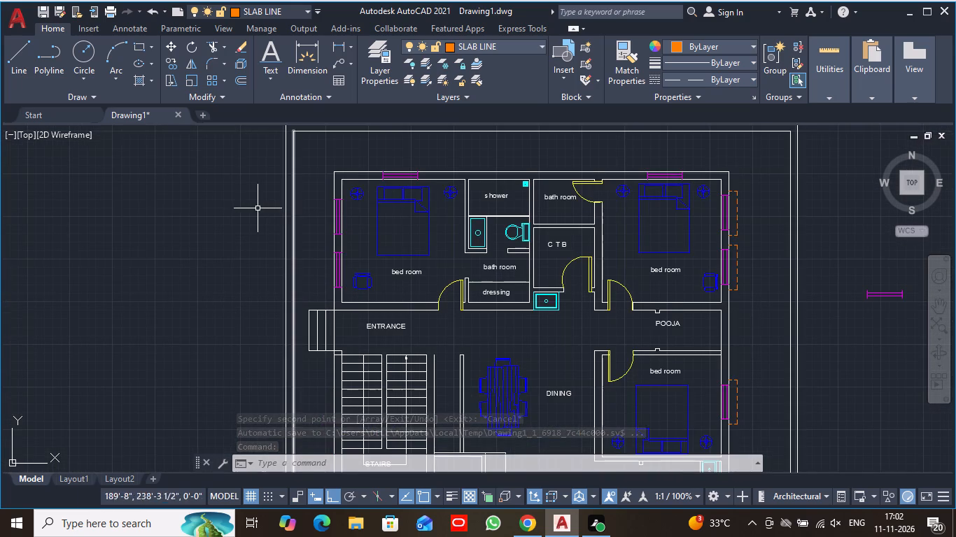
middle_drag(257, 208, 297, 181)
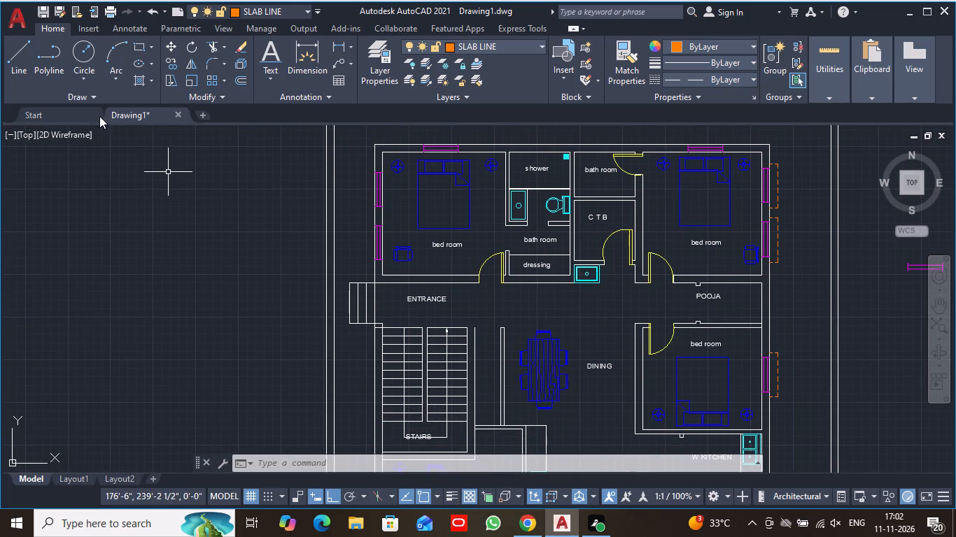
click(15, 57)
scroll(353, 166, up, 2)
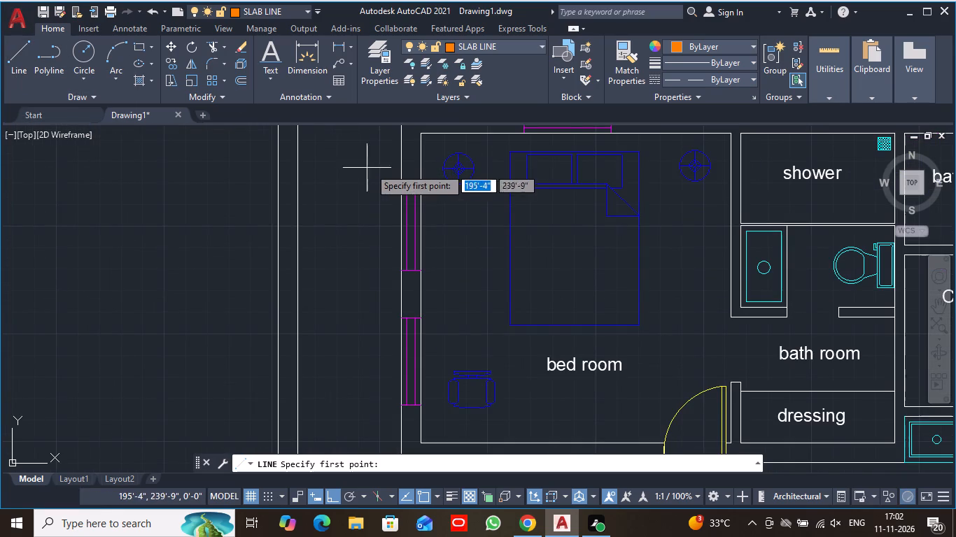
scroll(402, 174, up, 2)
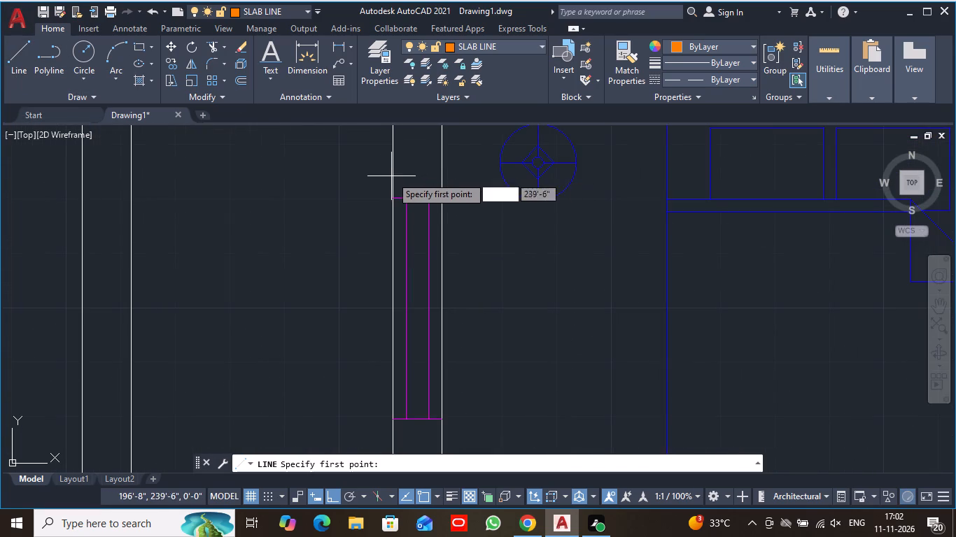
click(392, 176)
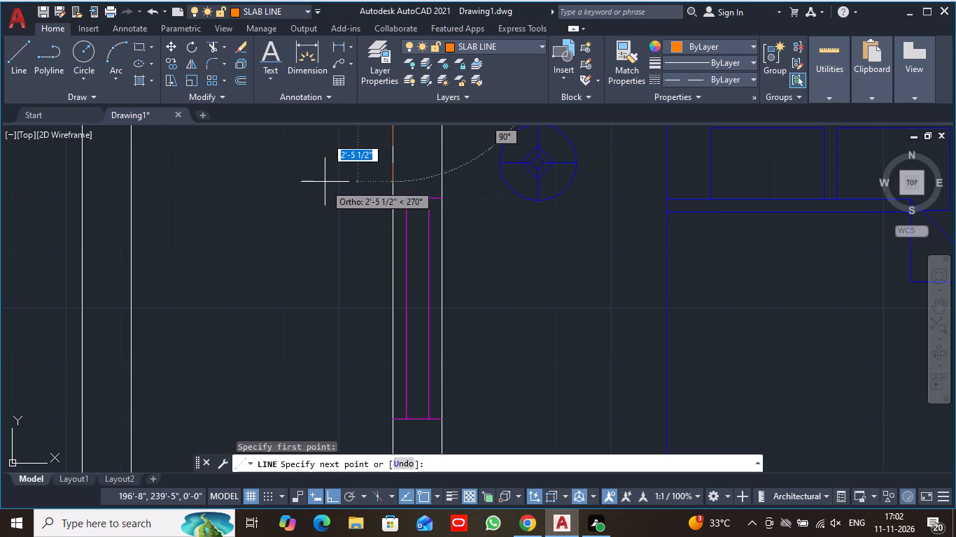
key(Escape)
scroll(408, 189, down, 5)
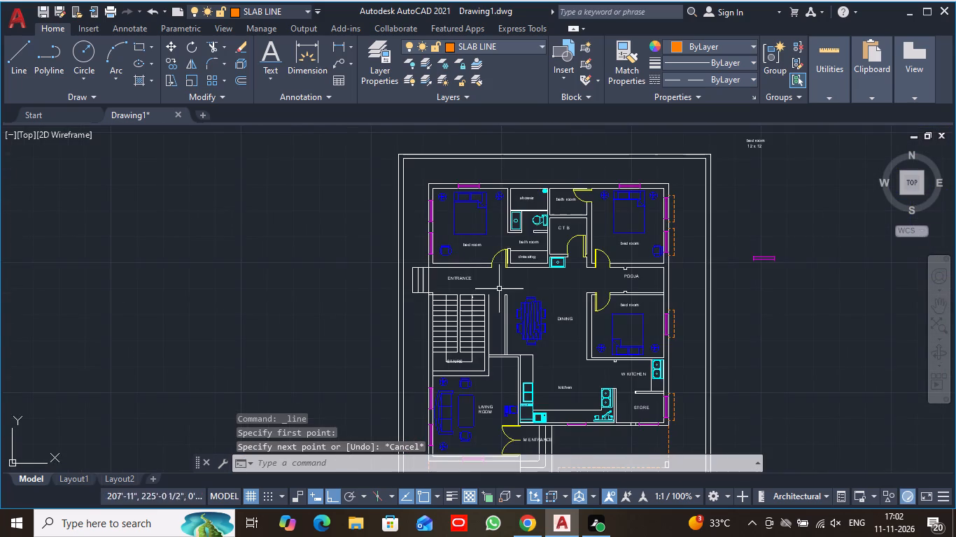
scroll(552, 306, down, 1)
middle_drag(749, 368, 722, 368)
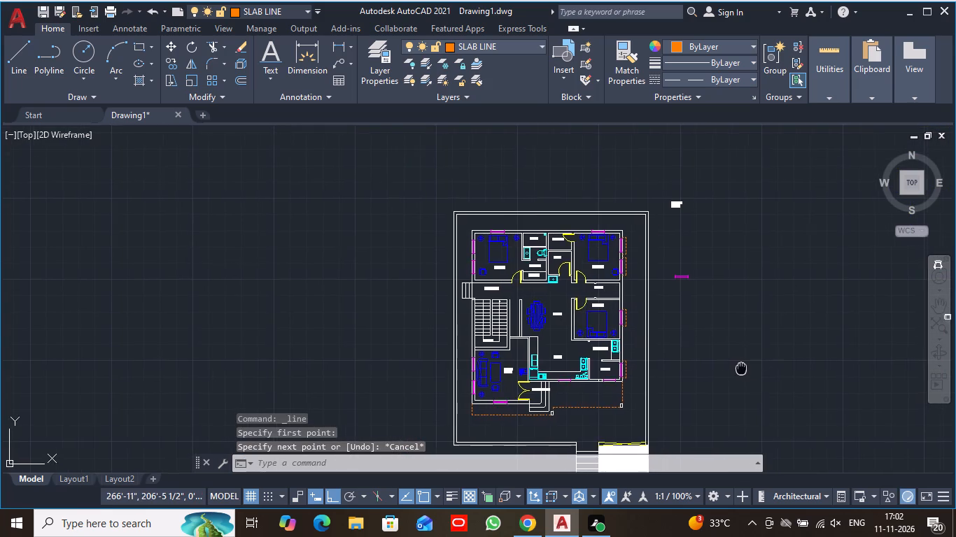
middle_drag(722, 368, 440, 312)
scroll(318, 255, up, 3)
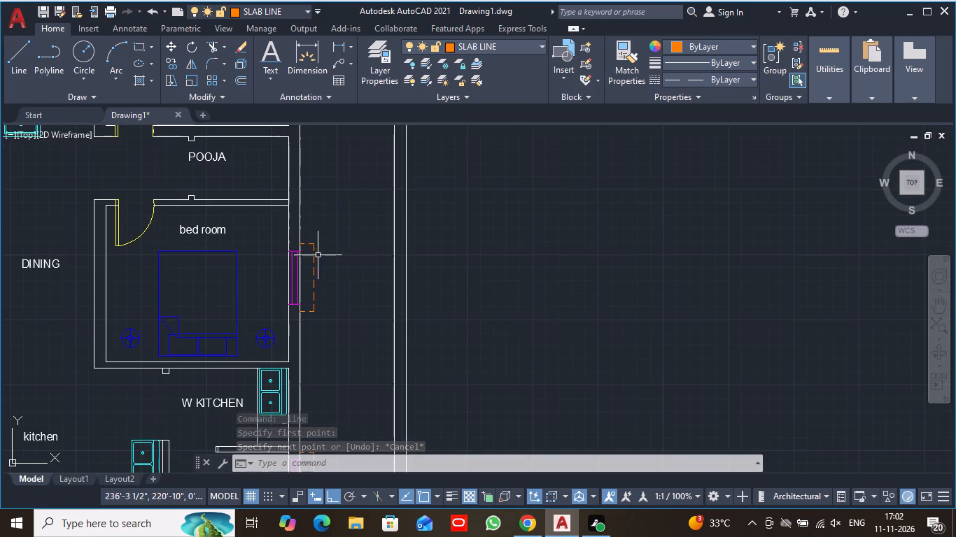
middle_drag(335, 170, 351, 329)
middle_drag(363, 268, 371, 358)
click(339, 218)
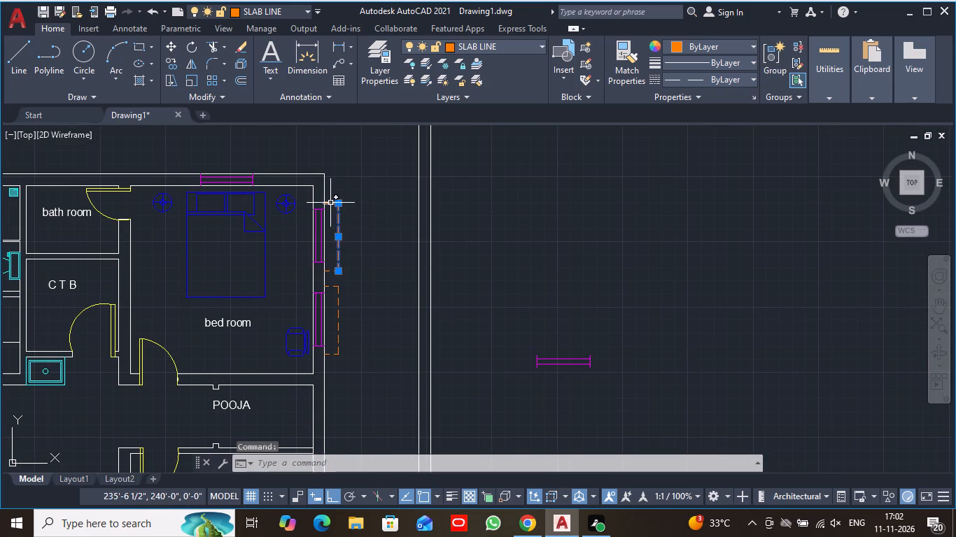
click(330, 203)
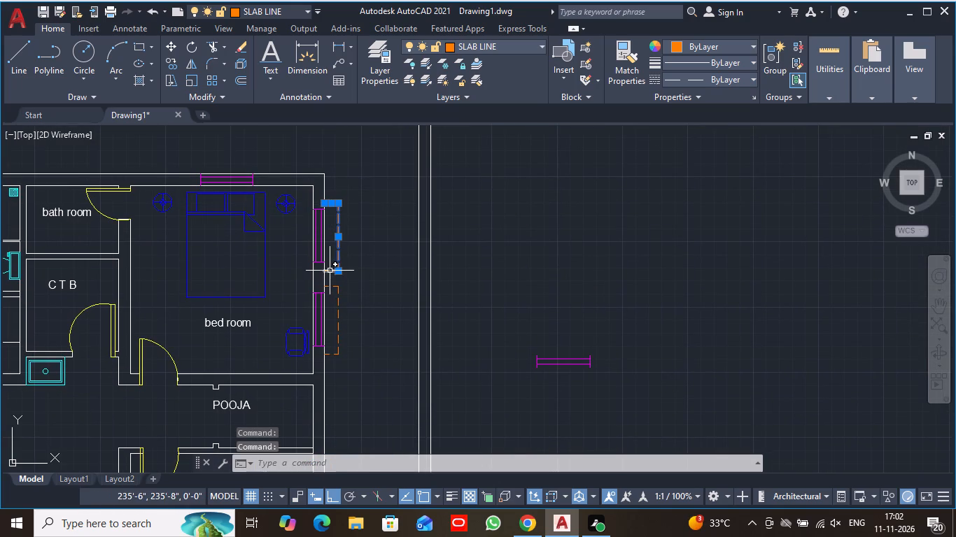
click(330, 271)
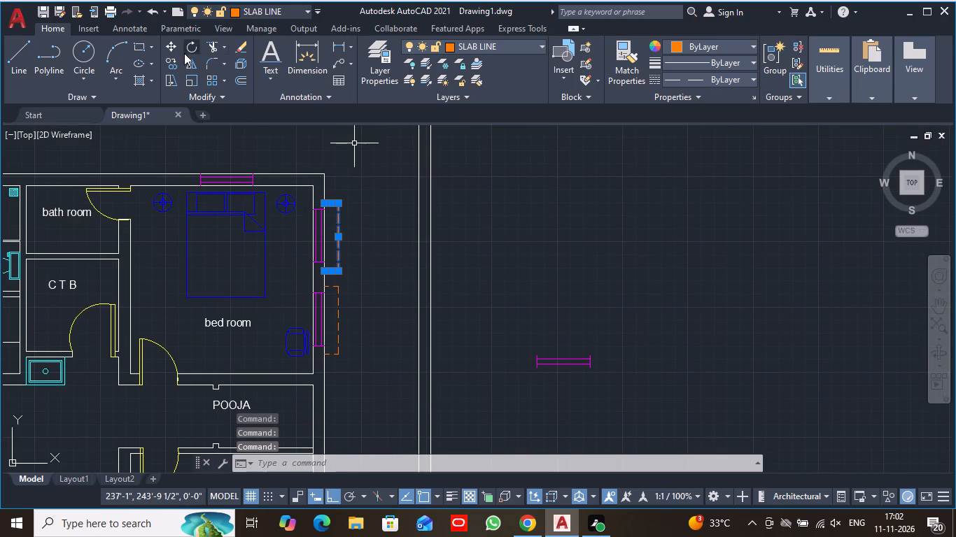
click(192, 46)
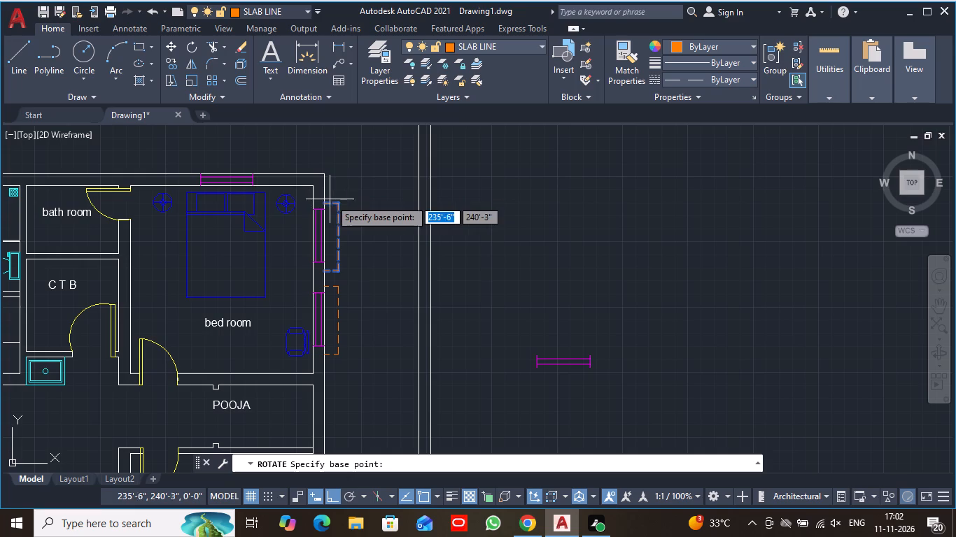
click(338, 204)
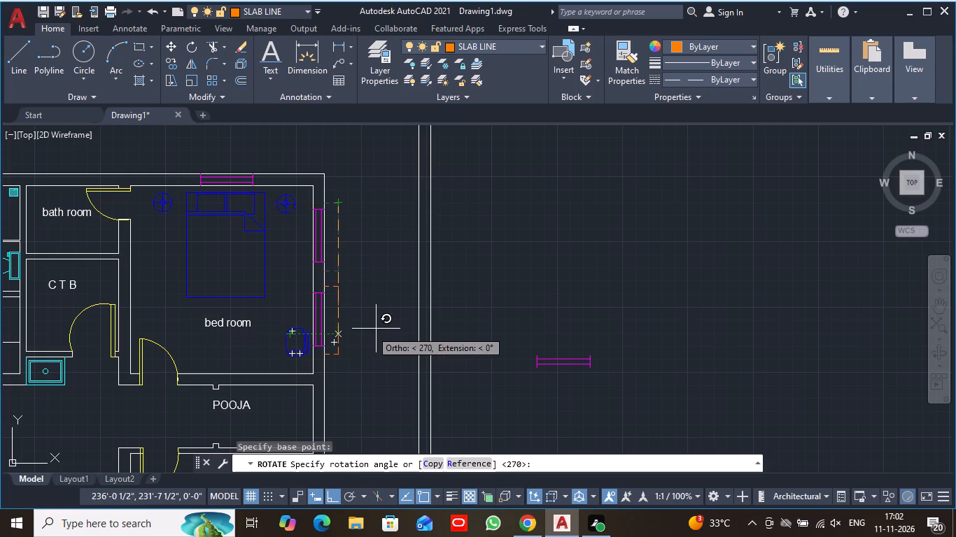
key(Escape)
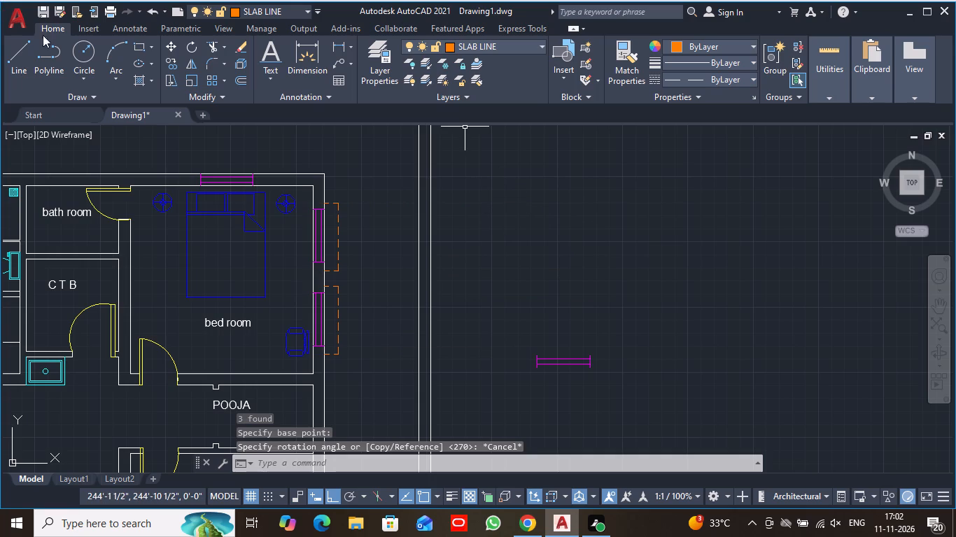
Copy the three dashed lines of the upper-right bedroom's upper side window about 12'-1" straight outward, beyond the compound wall.
click(167, 64)
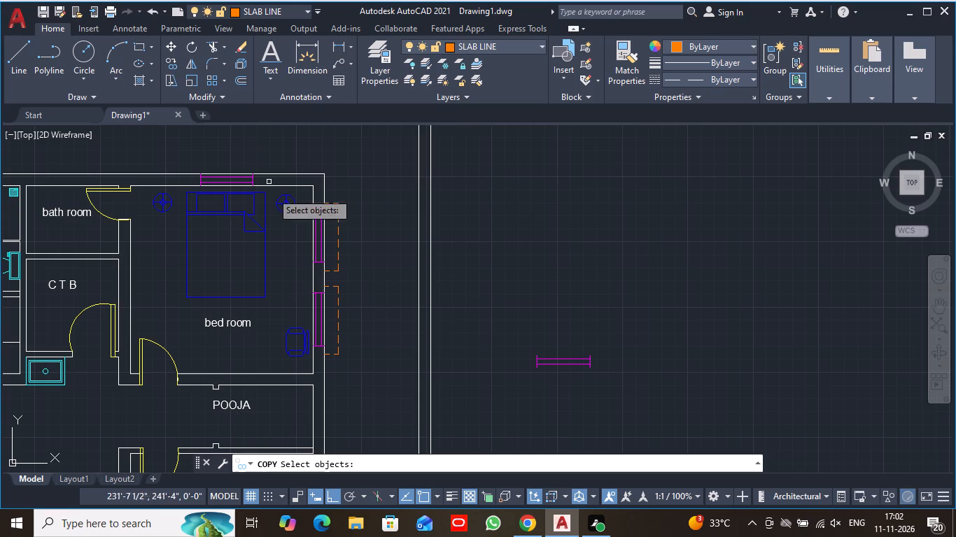
click(338, 236)
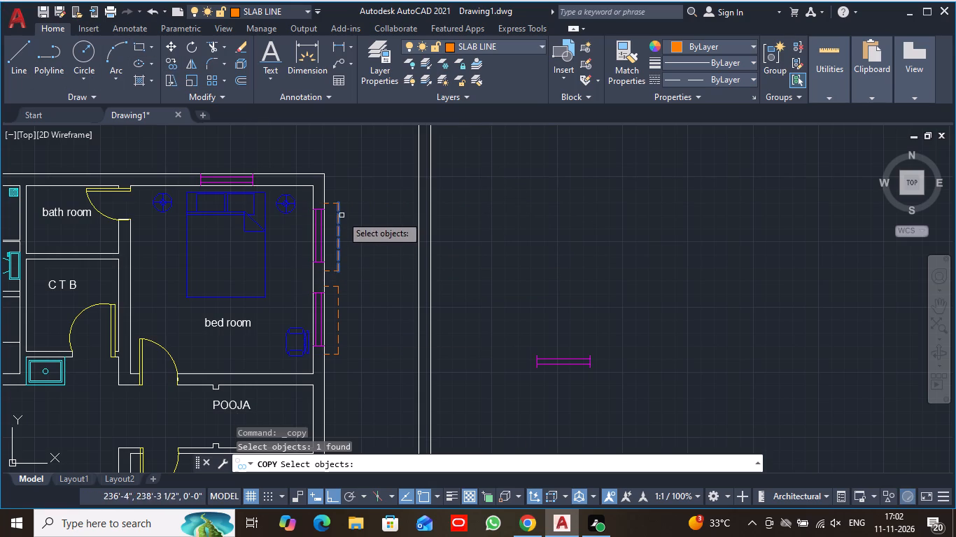
click(331, 203)
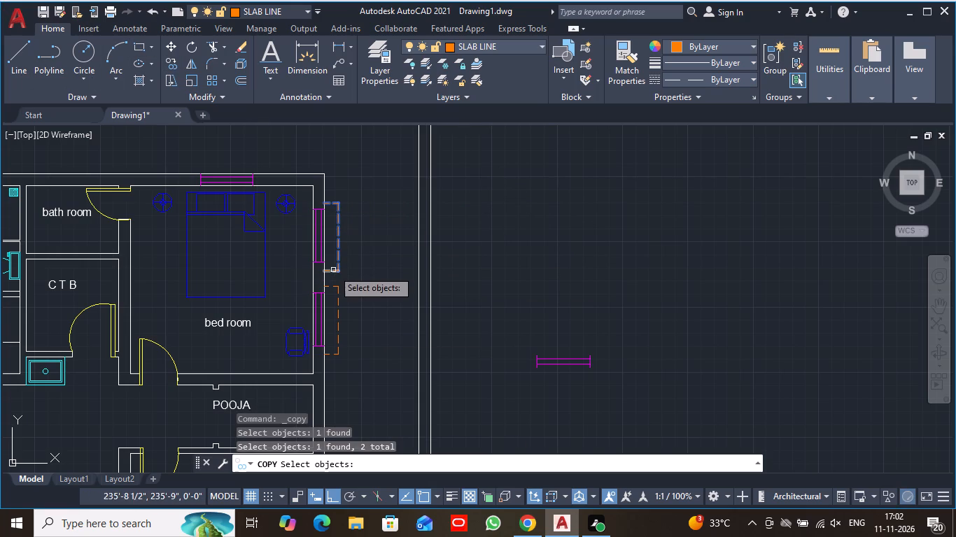
click(333, 271)
key(space)
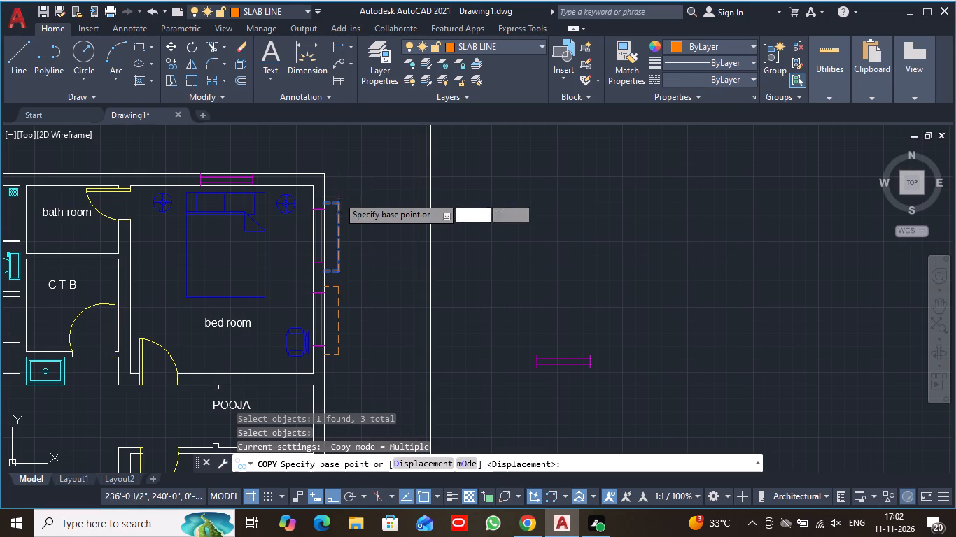
click(335, 199)
click(528, 211)
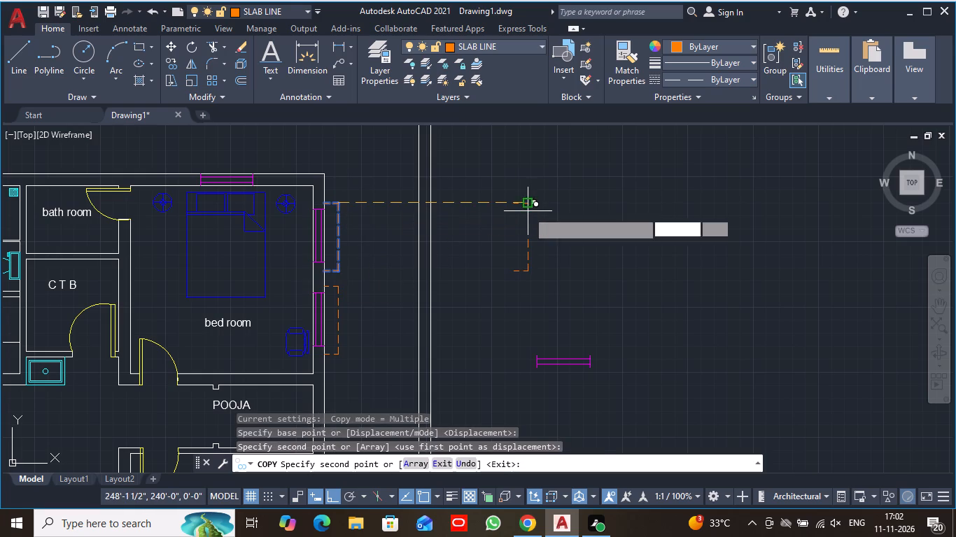
key(Escape)
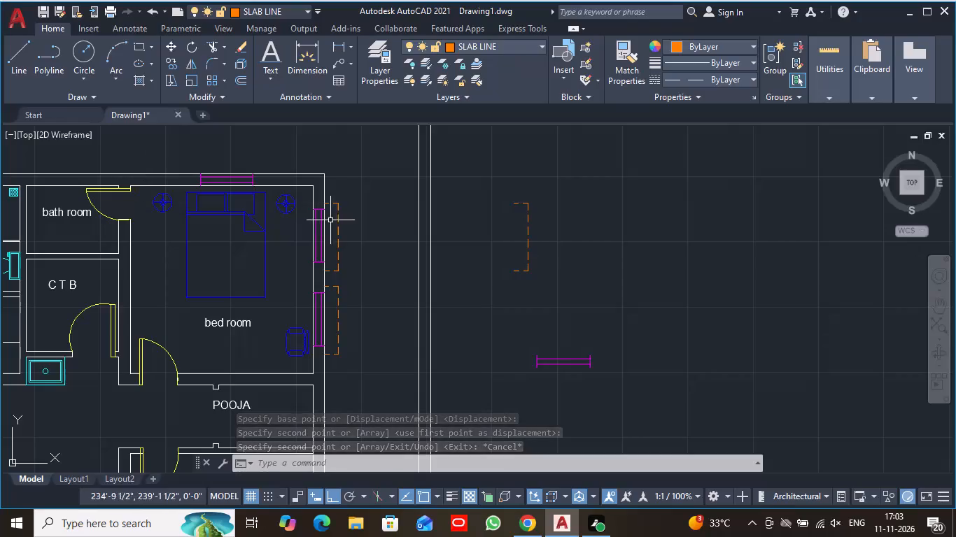
Rotate the spare dashed outline 180° about the free end of its upper short line so it opens the opposite way.
scroll(550, 236, up, 2)
scroll(551, 236, down, 1)
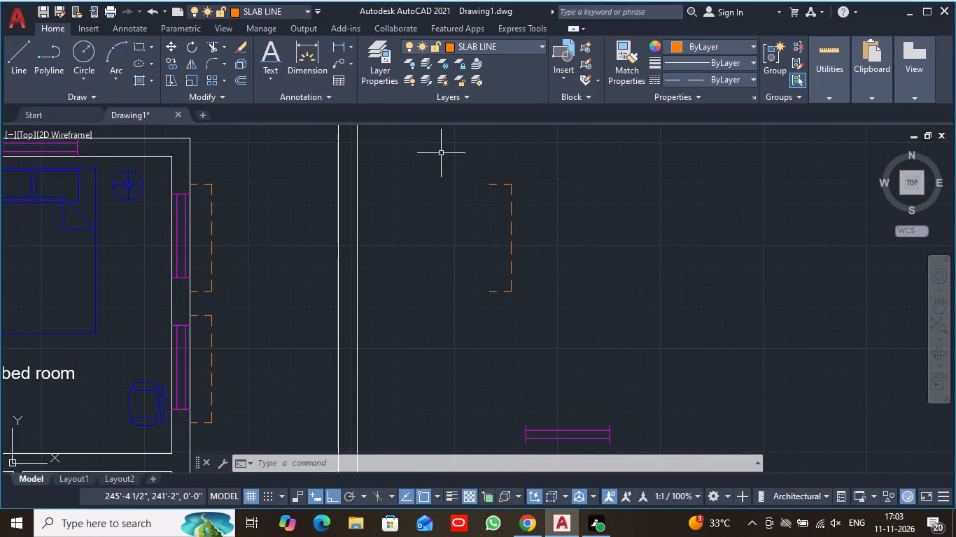
click(193, 47)
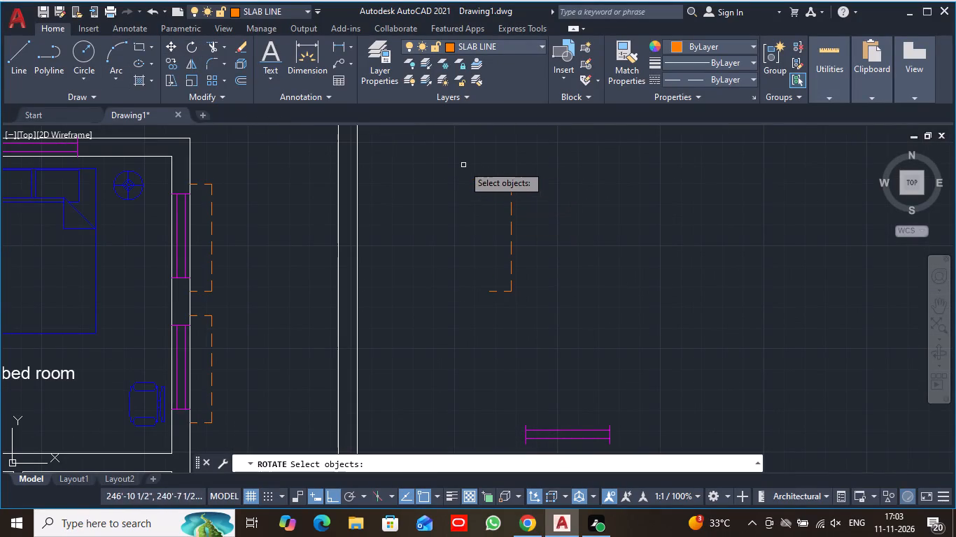
click(462, 162)
click(537, 319)
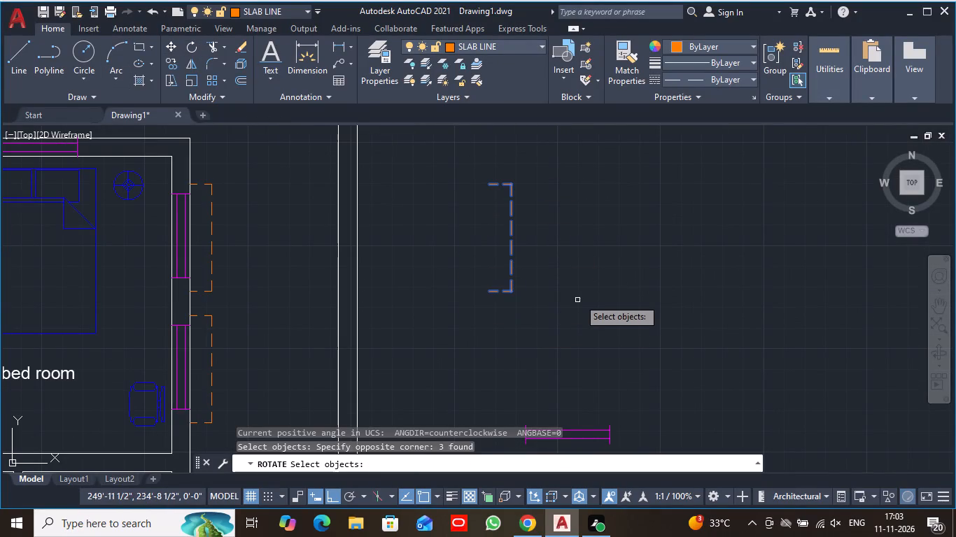
key(space)
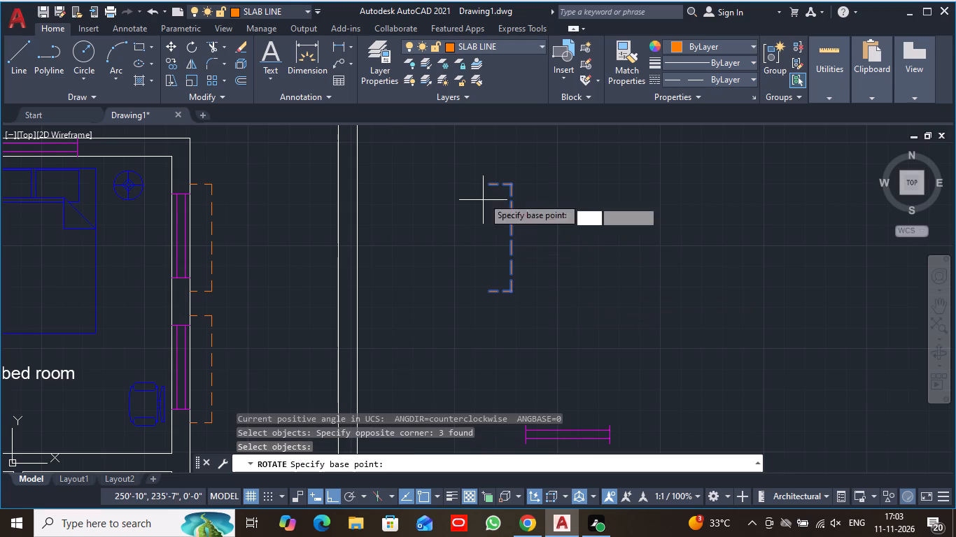
click(489, 183)
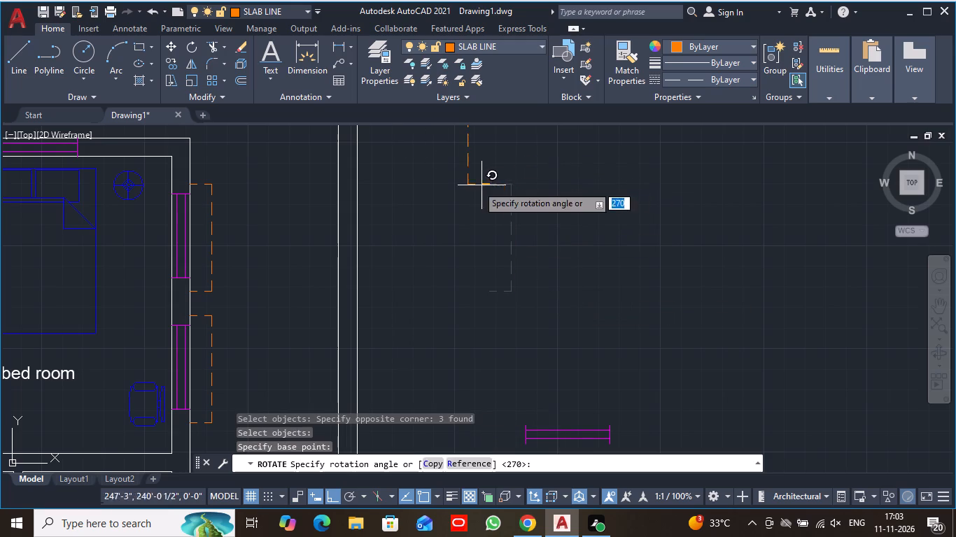
click(458, 196)
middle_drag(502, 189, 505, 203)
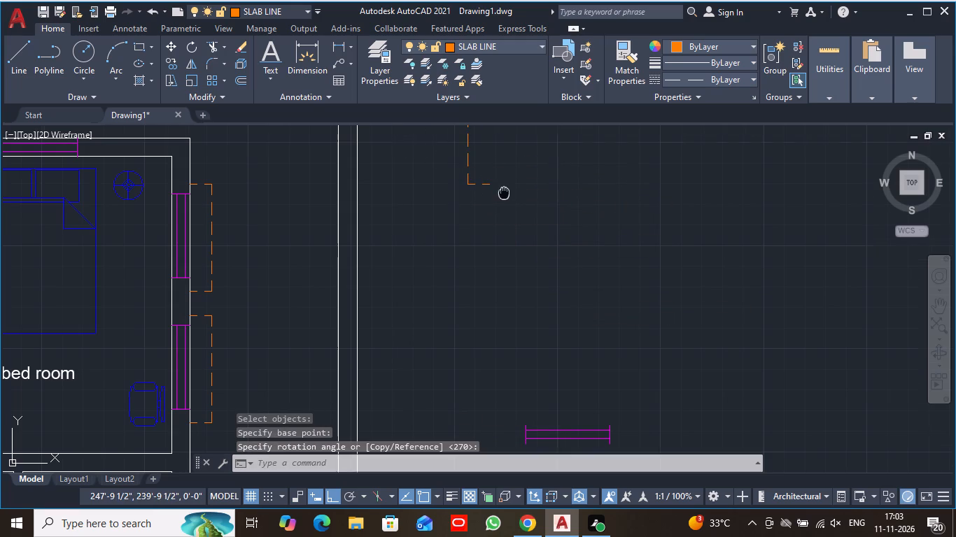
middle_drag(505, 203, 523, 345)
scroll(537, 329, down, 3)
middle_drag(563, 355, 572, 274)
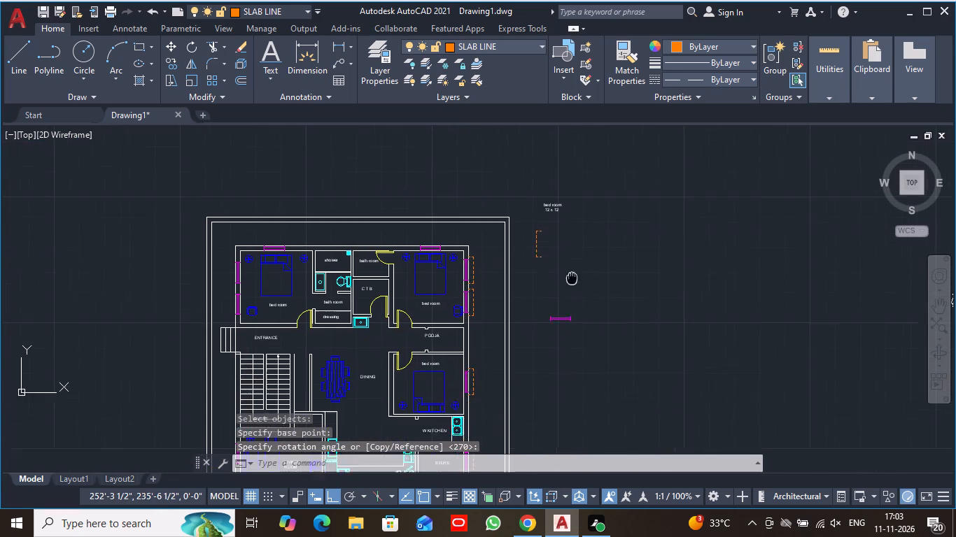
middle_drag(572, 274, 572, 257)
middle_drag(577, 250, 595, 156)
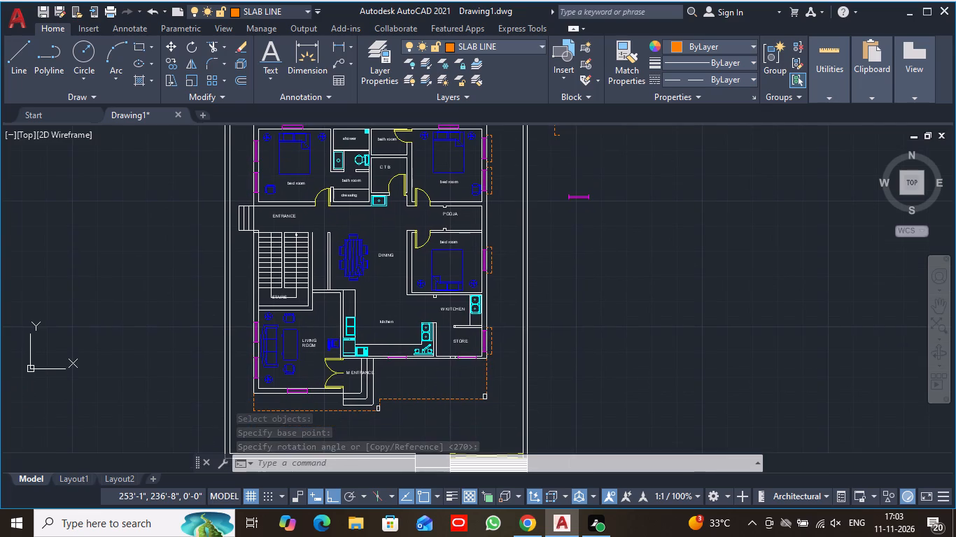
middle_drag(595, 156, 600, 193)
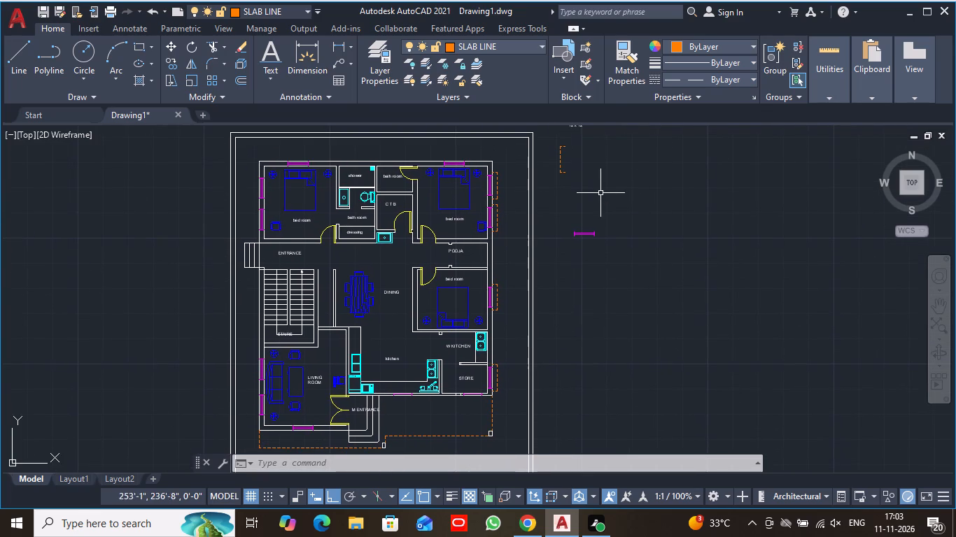
Copy the rotated dashed outline from its free corner to the opposite outer wall, framing the upper-left bedroom's upper side window.
click(169, 60)
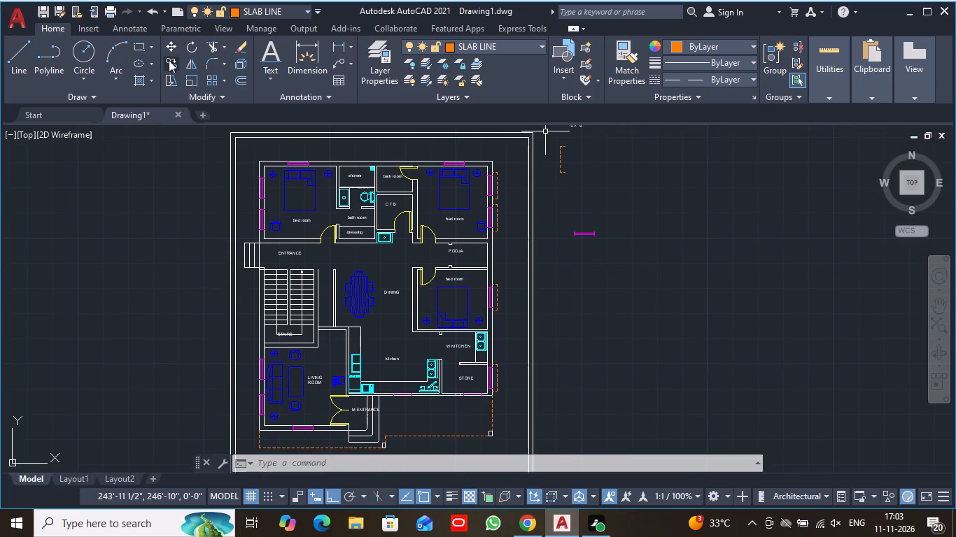
click(551, 136)
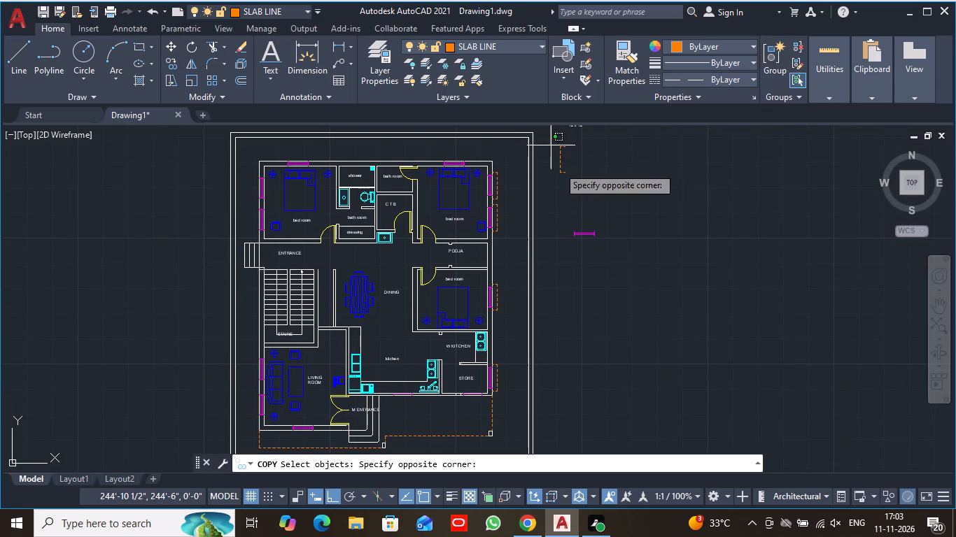
click(579, 187)
key(space)
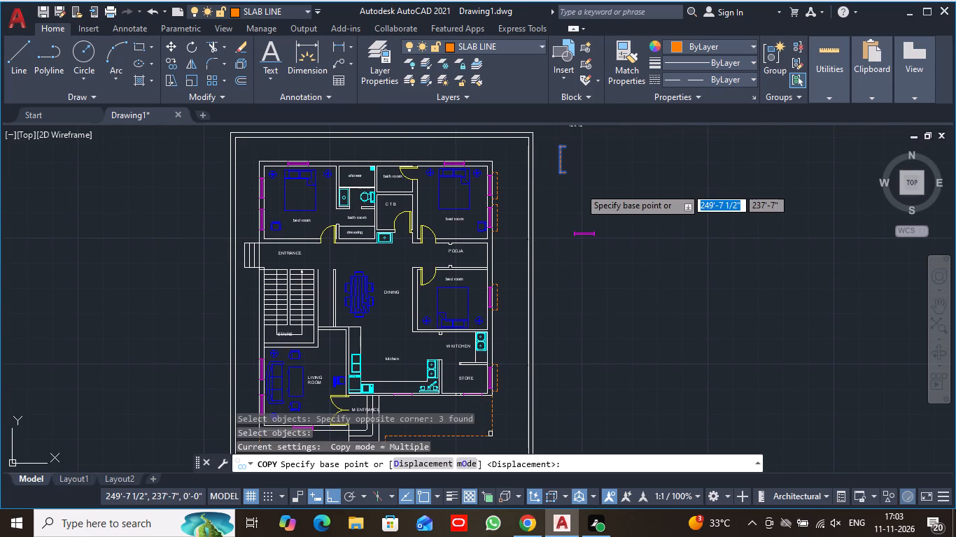
scroll(561, 172, up, 2)
middle_drag(561, 169, 586, 248)
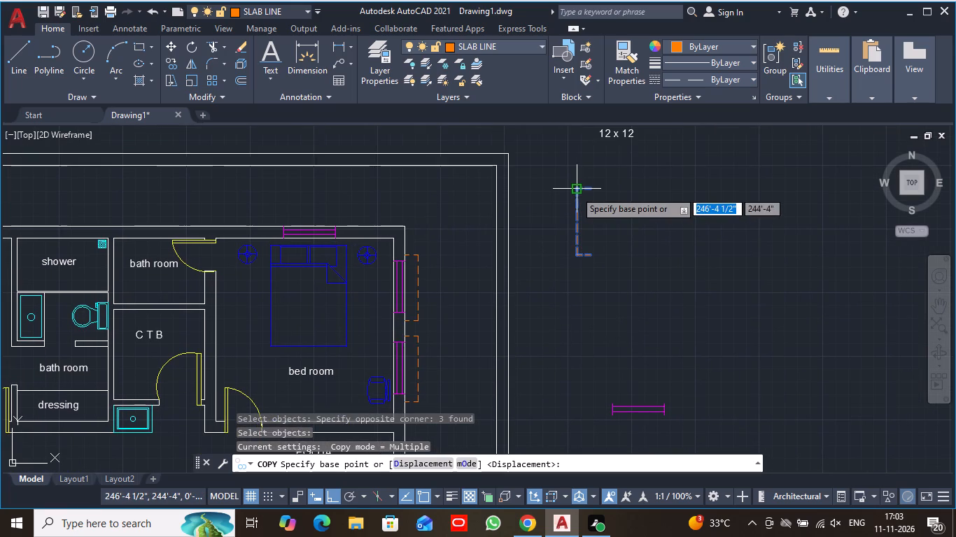
click(575, 191)
middle_drag(113, 221, 603, 141)
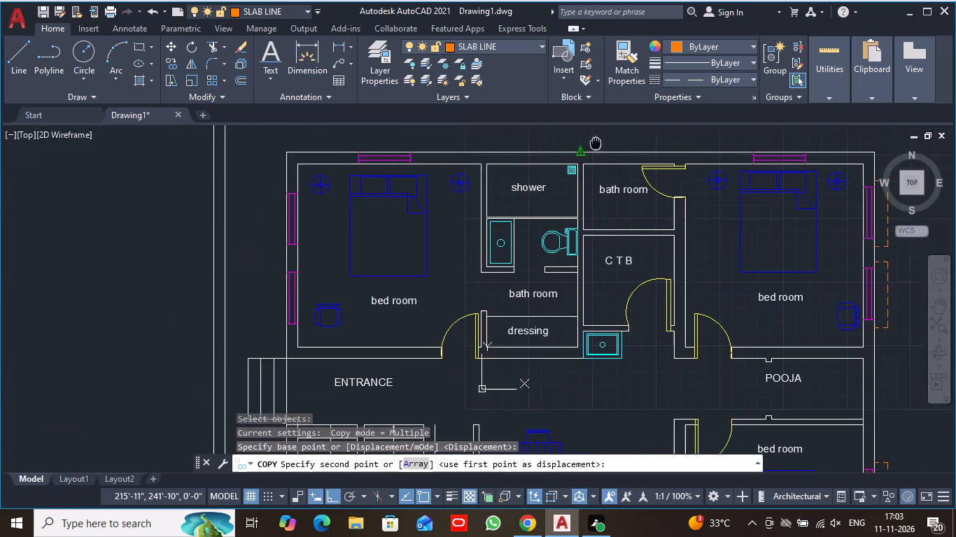
middle_drag(603, 141, 605, 141)
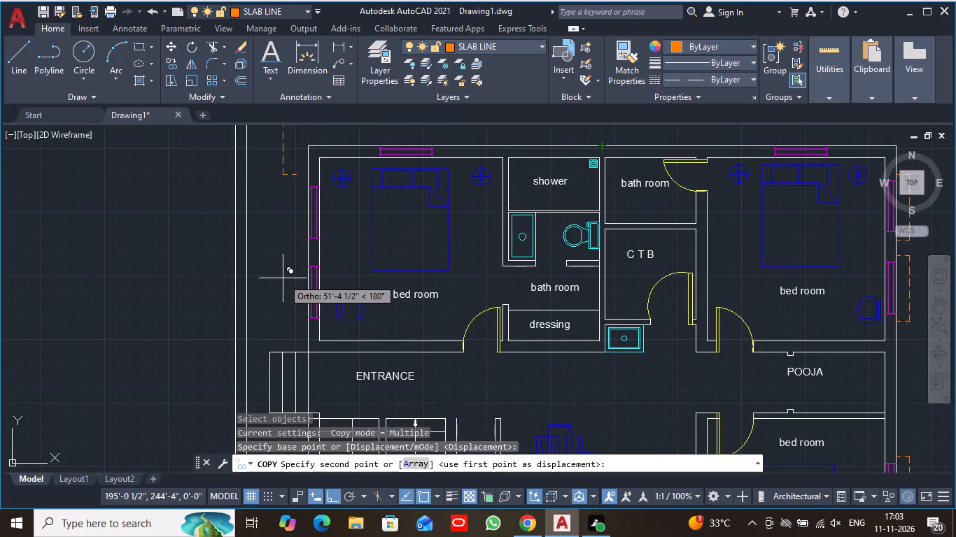
click(331, 496)
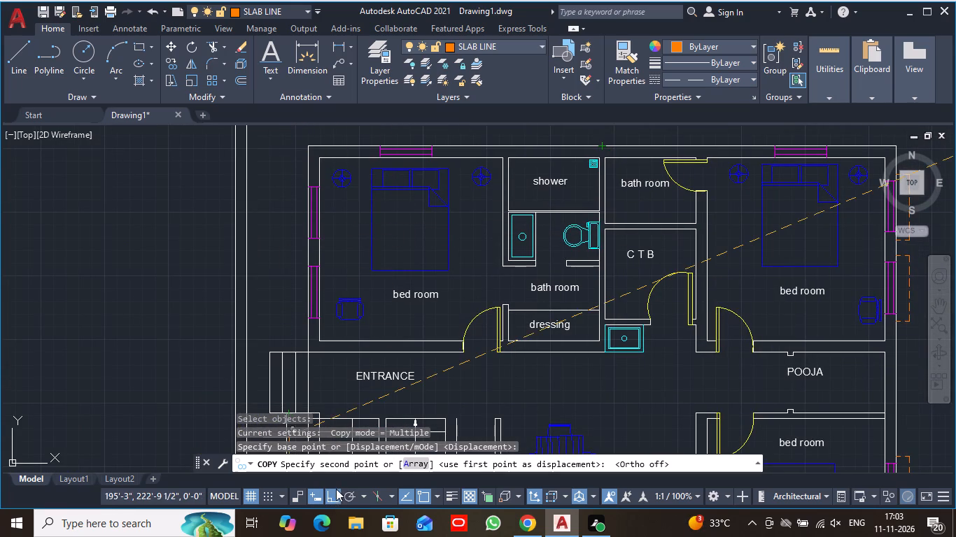
scroll(301, 183, up, 2)
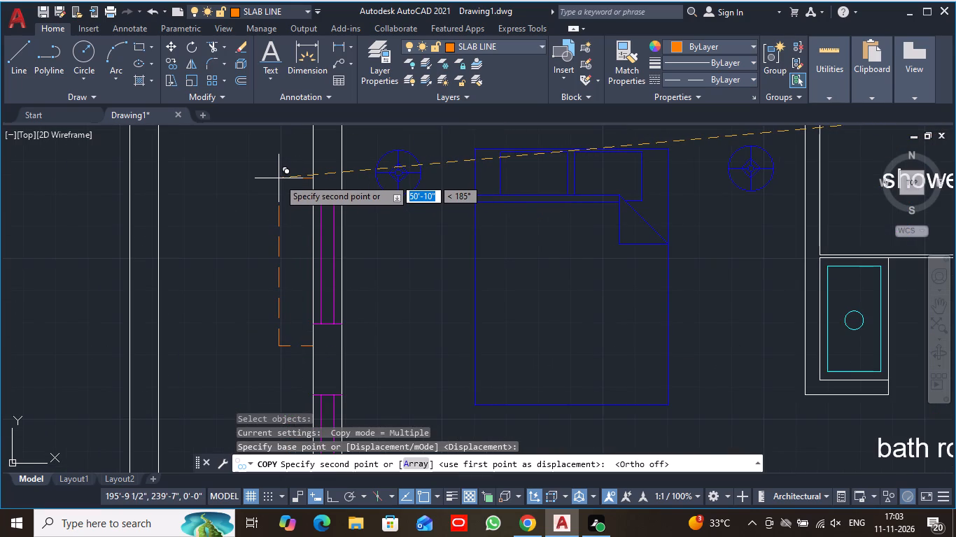
click(279, 177)
Place another copy of the rotated dashed outline around the upper-left bedroom's lower side window.
scroll(341, 280, down, 1)
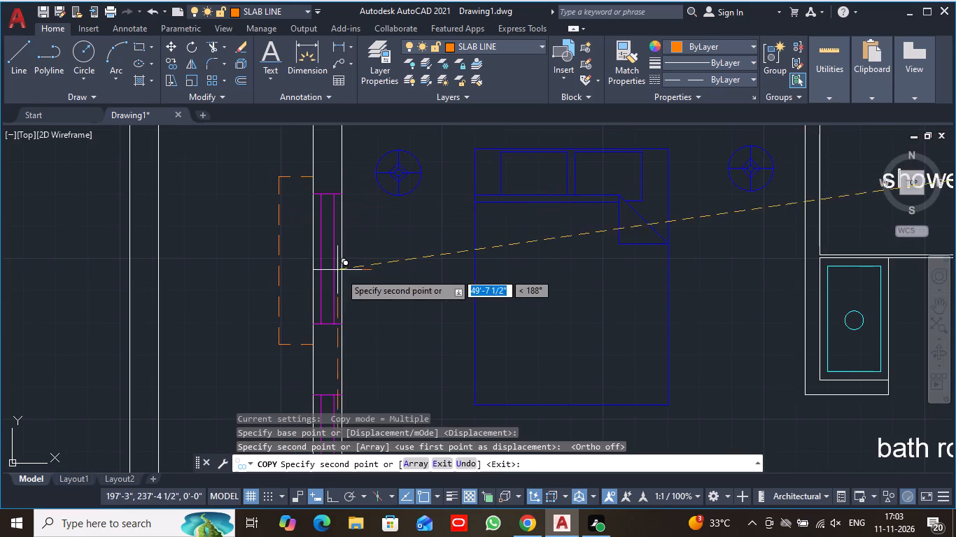
scroll(343, 294, down, 1)
middle_drag(350, 317, 337, 200)
scroll(275, 213, up, 3)
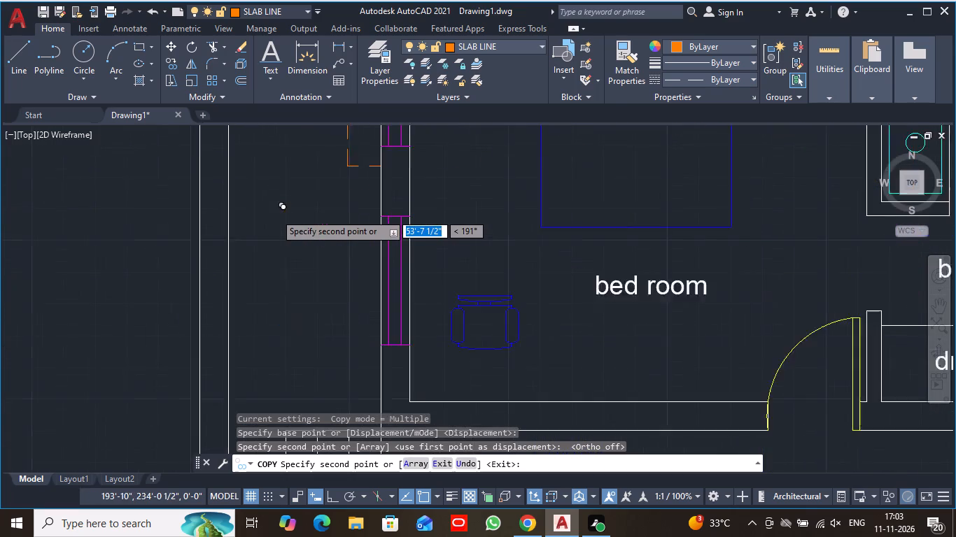
middle_drag(387, 201, 309, 115)
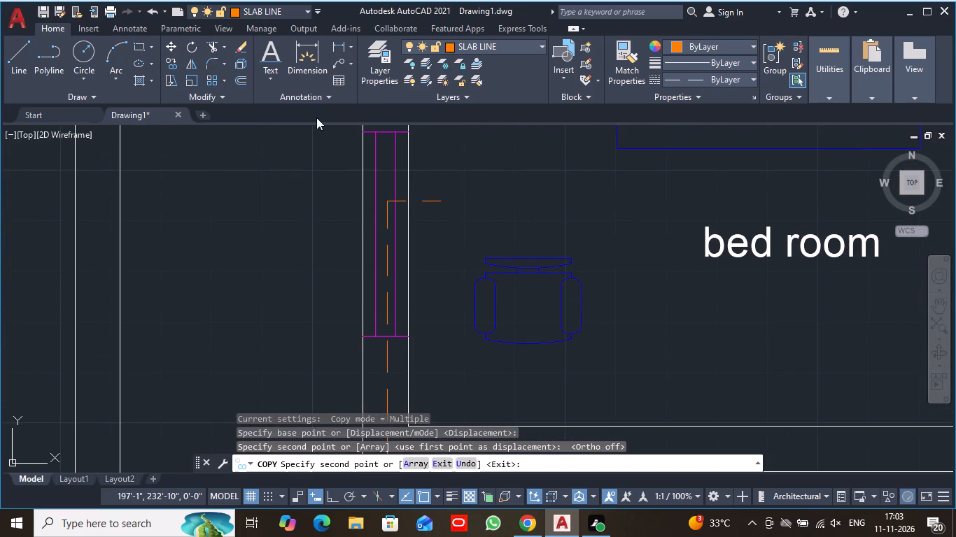
scroll(319, 134, down, 1)
middle_drag(309, 143, 342, 170)
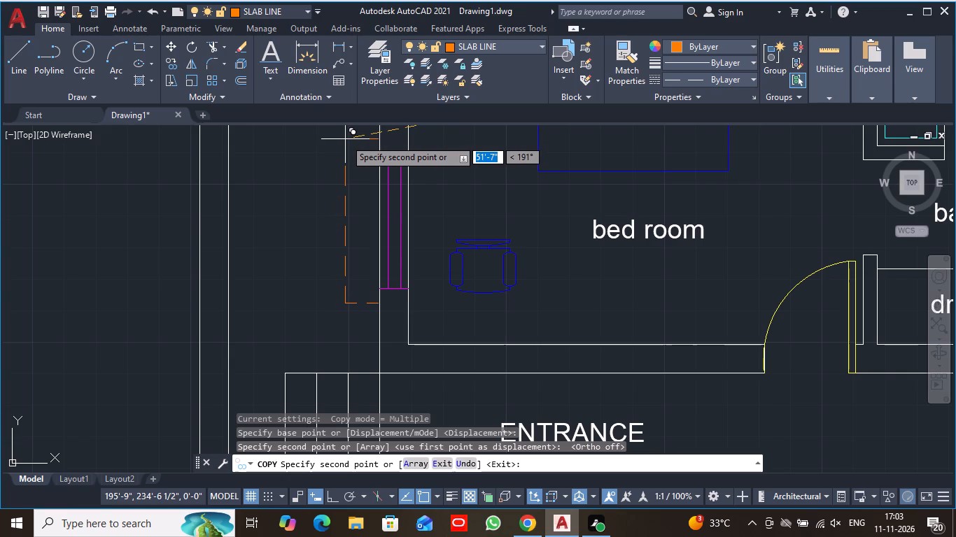
click(345, 139)
Place another copy of the rotated dashed outline around the living room's upper side window.
scroll(386, 191, down, 2)
middle_drag(405, 303, 369, 167)
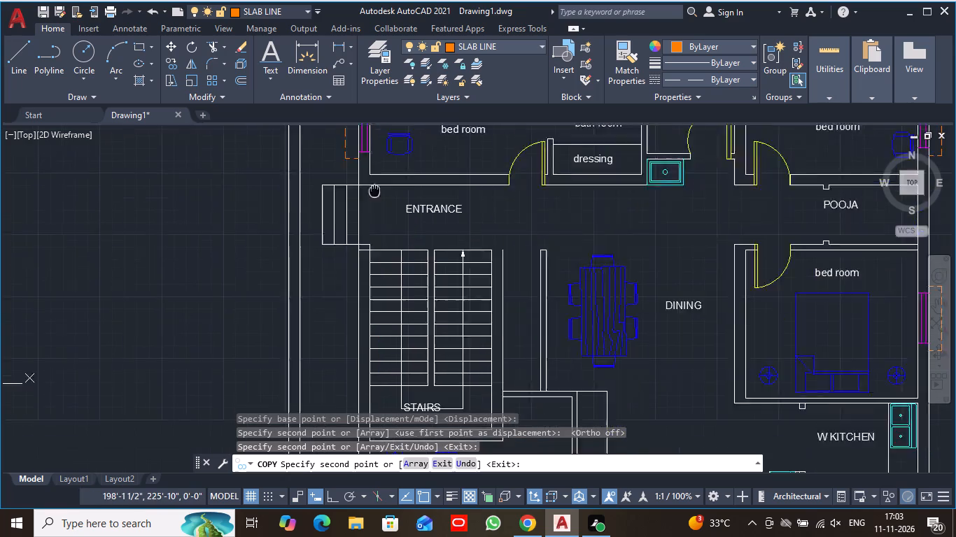
middle_drag(369, 167, 355, 106)
middle_drag(365, 330, 387, 156)
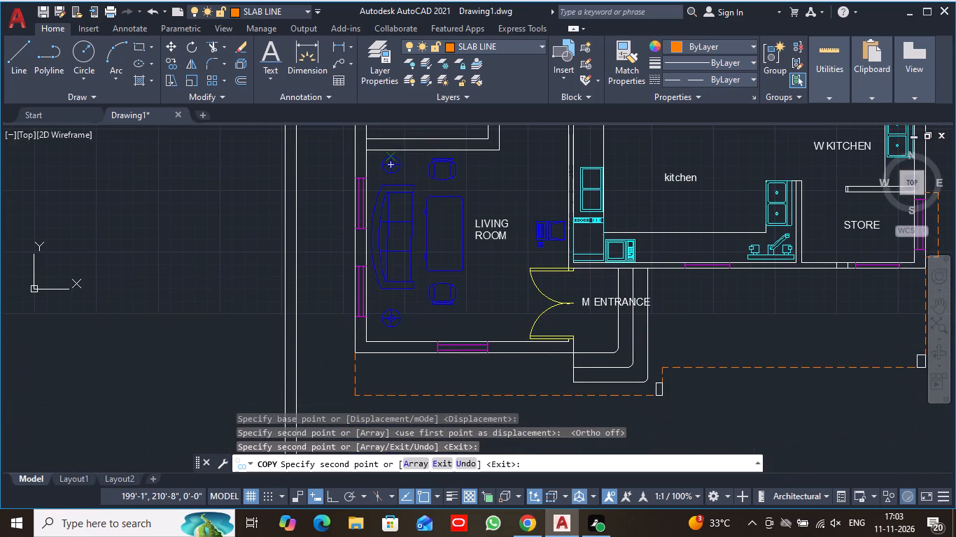
scroll(396, 230, up, 1)
middle_drag(396, 230, 441, 235)
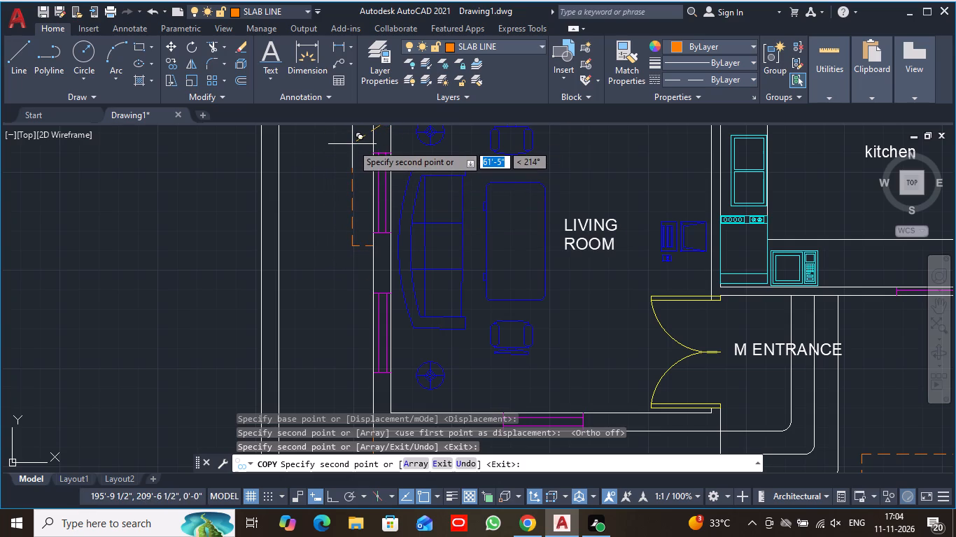
click(352, 143)
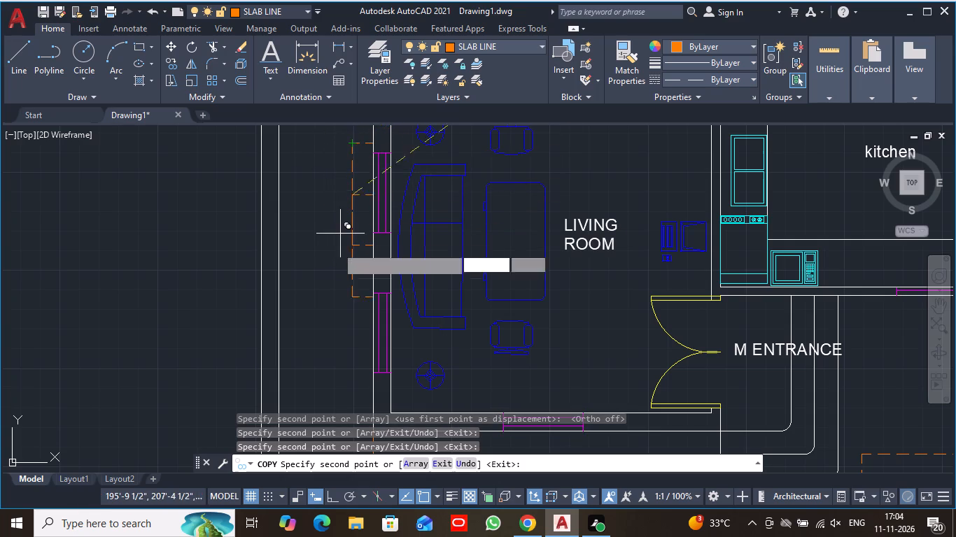
Place a last copy of the rotated dashed outline around the living room's lower side window and end the copying.
middle_drag(340, 309, 335, 211)
scroll(342, 203, up, 2)
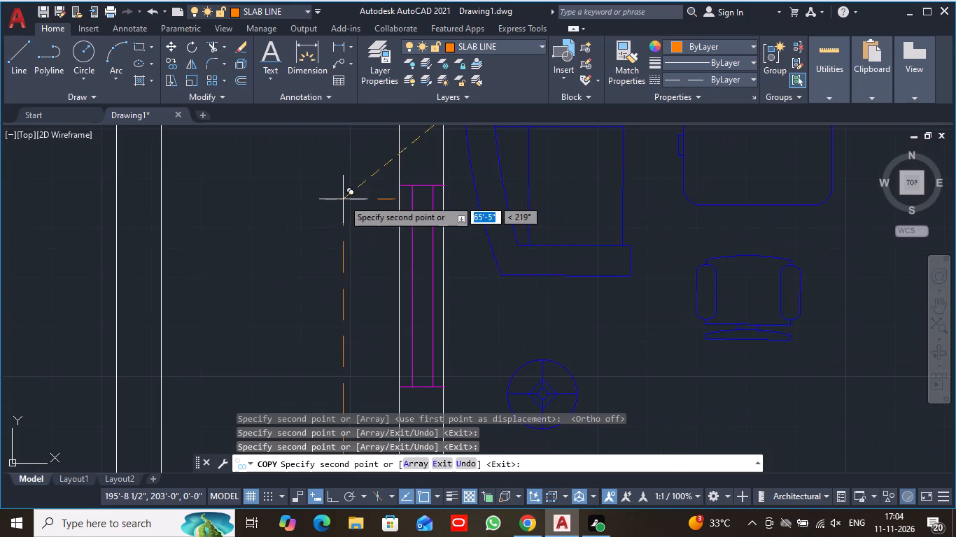
click(346, 155)
scroll(416, 208, down, 2)
scroll(561, 321, down, 2)
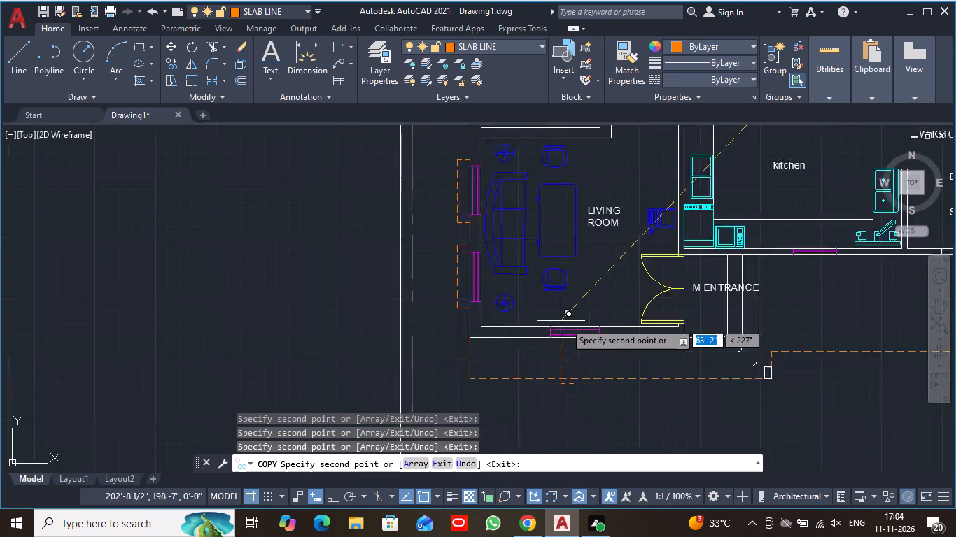
middle_drag(592, 369, 274, 393)
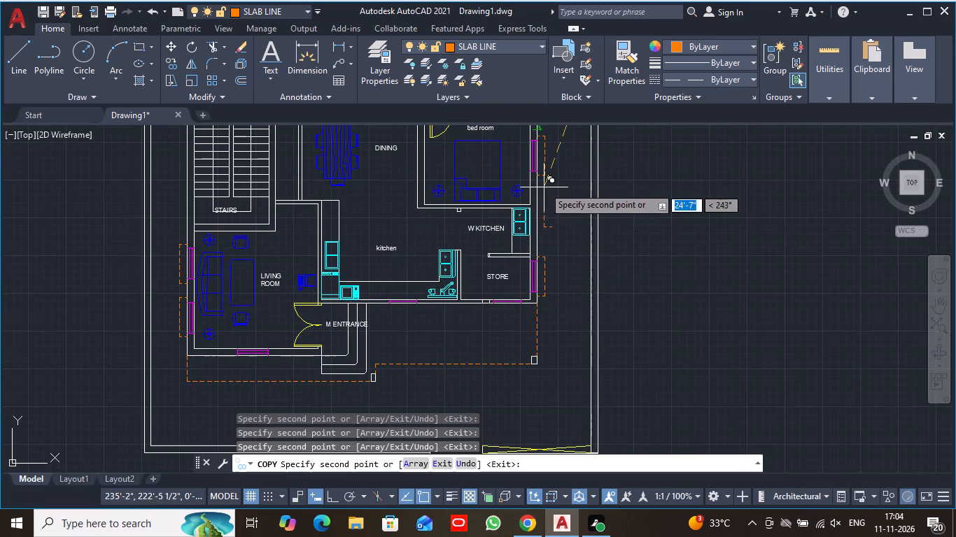
middle_drag(645, 176, 641, 238)
scroll(643, 241, down, 3)
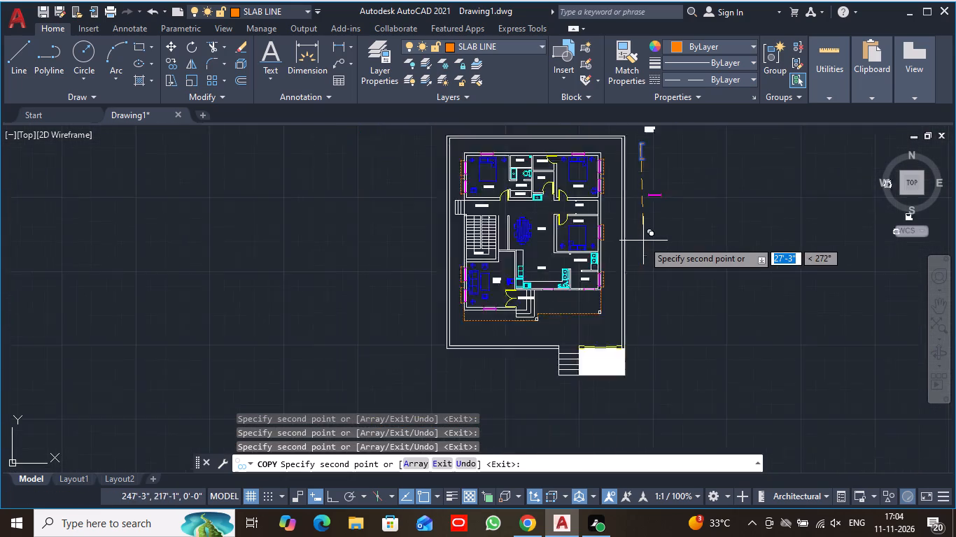
key(Escape)
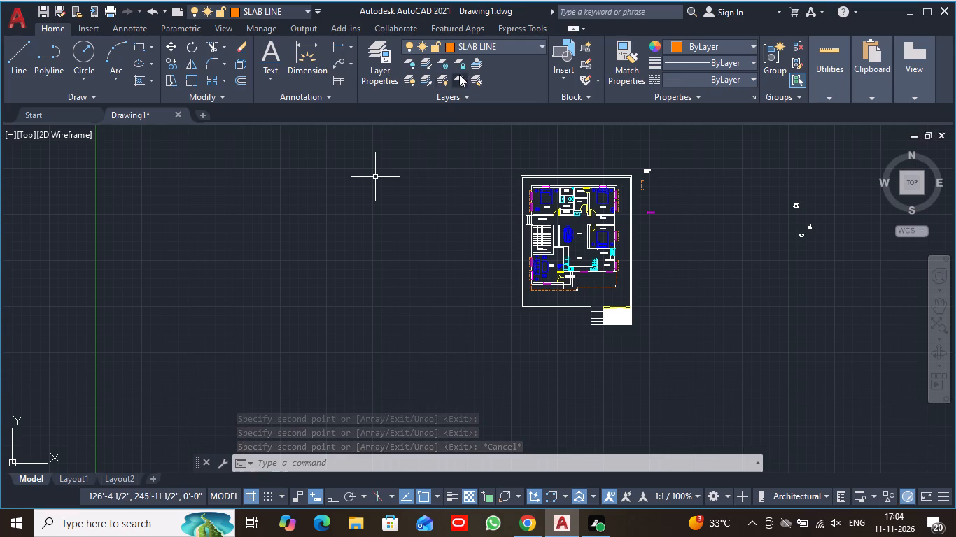
Draw a three-line dashed slab outline, about 4'-9 1/2" wide and 1' deep, outside the upper-left bedroom's top-wall window.
scroll(678, 238, up, 3)
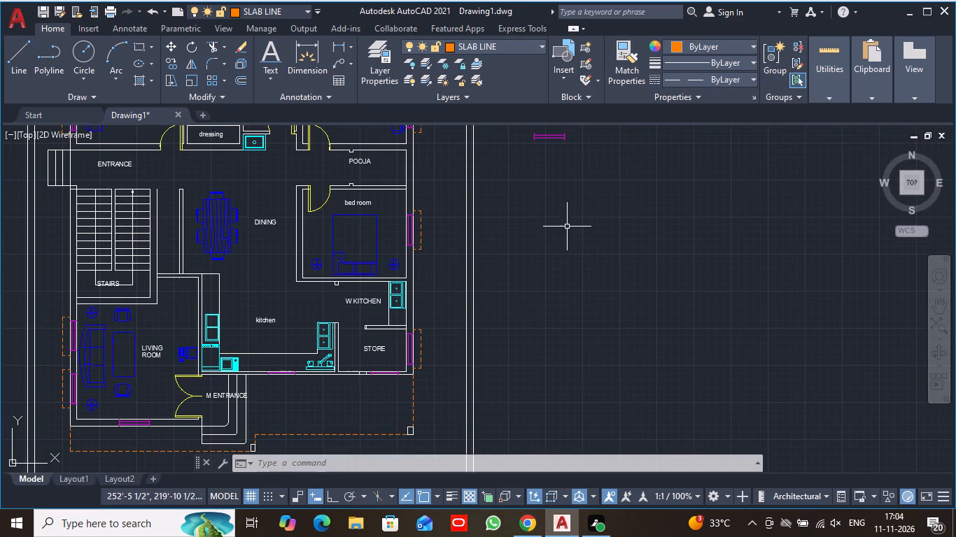
middle_drag(514, 194, 574, 312)
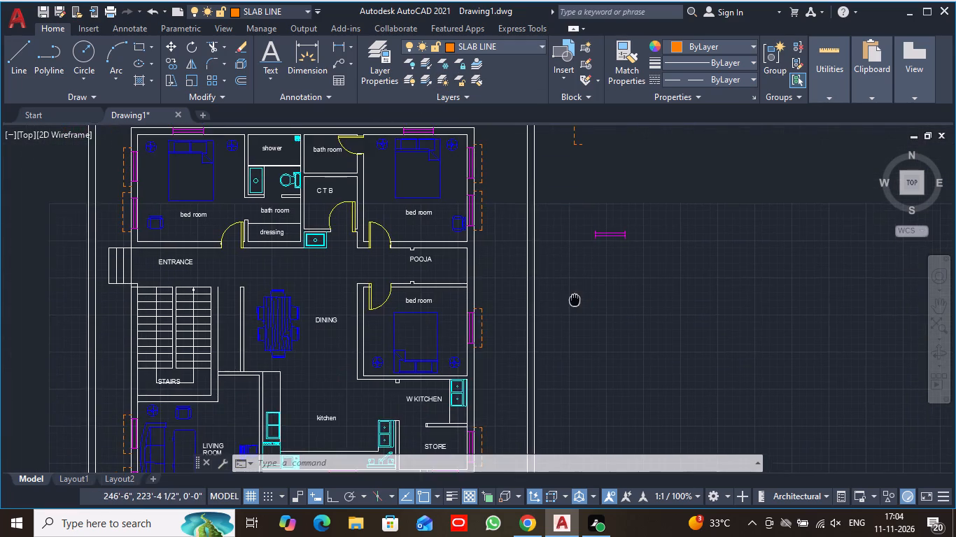
middle_drag(574, 312, 568, 331)
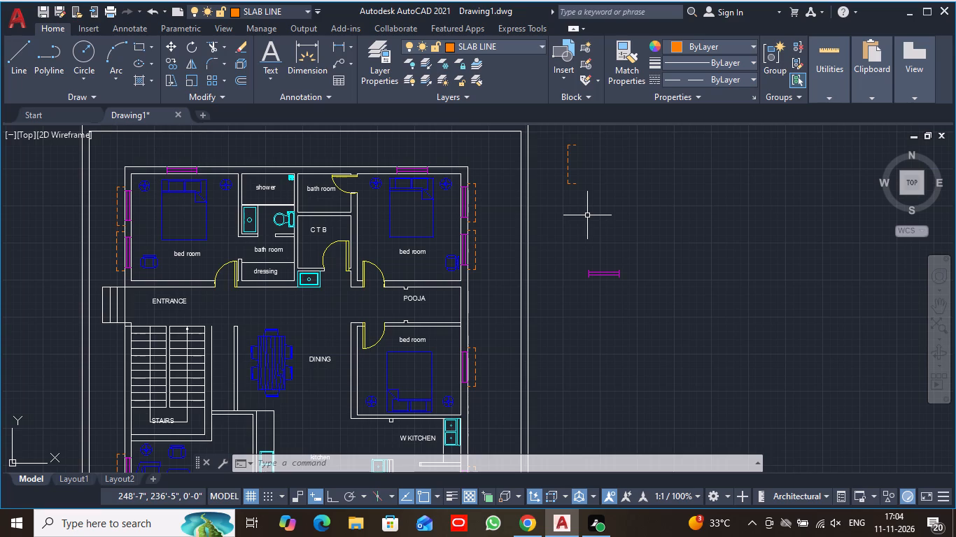
click(17, 50)
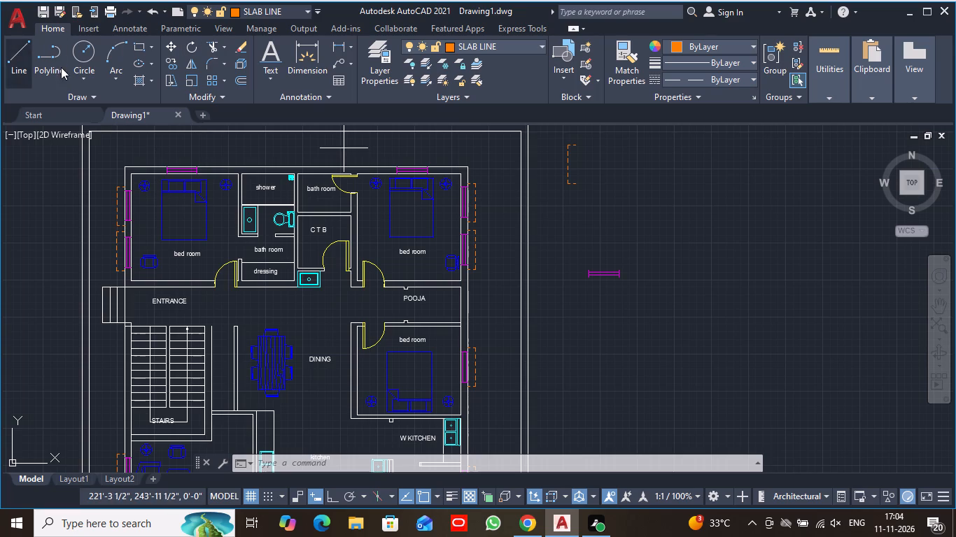
scroll(142, 181, up, 2)
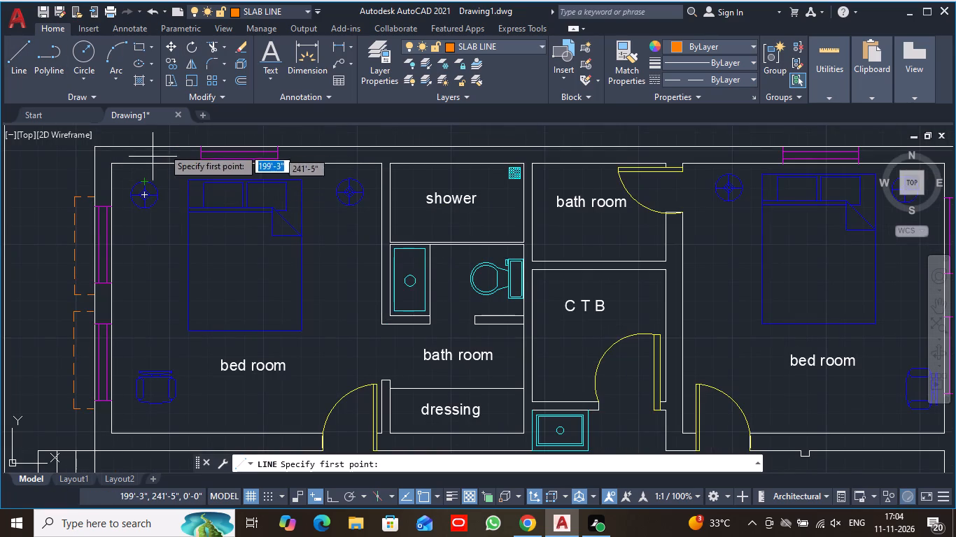
middle_drag(176, 134, 141, 199)
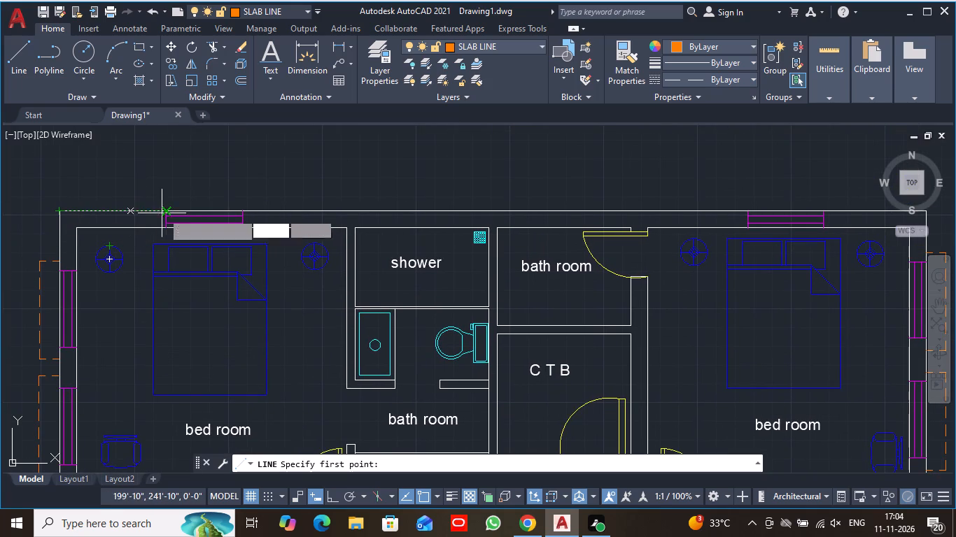
click(151, 211)
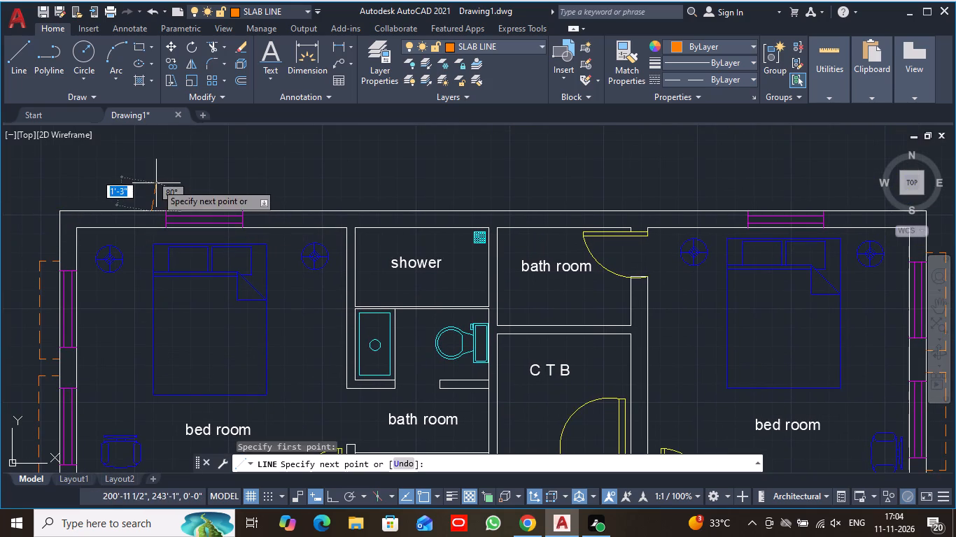
click(332, 498)
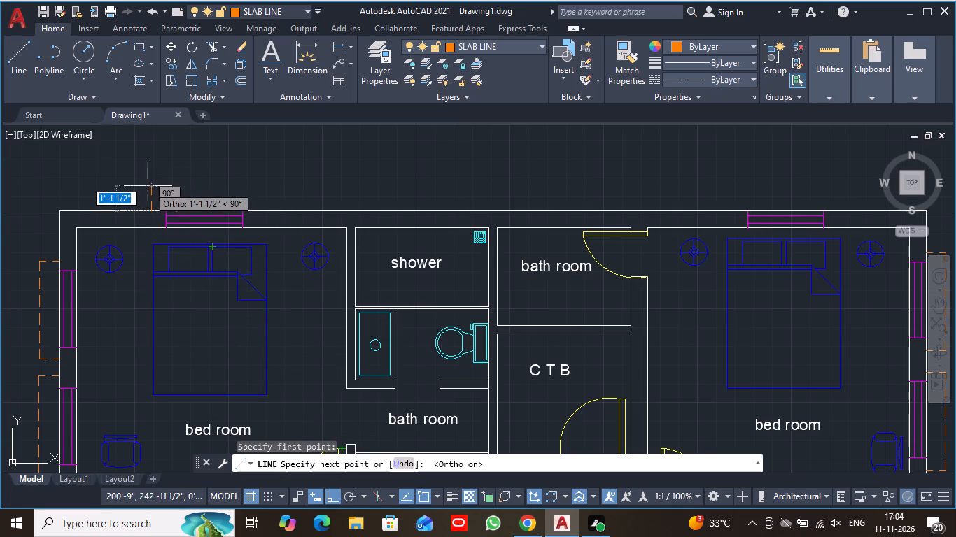
click(152, 189)
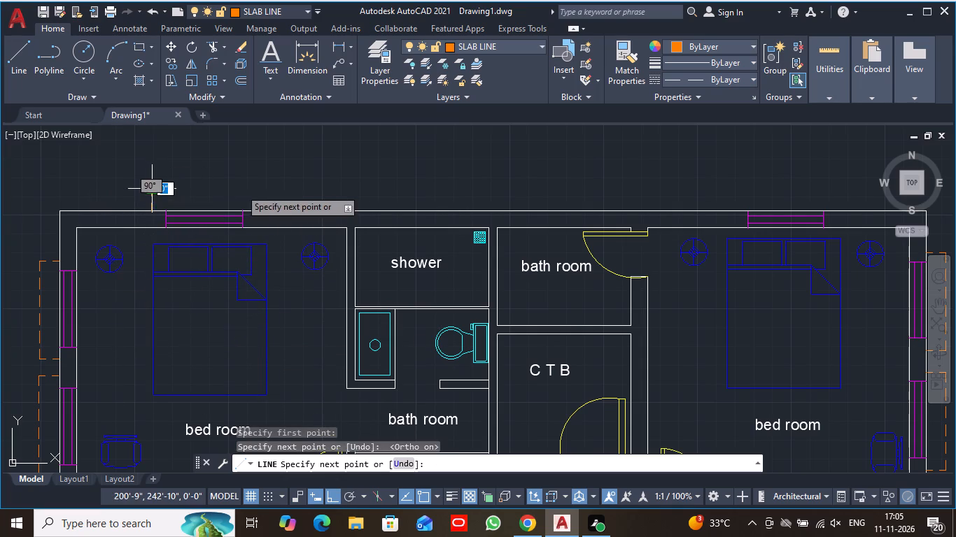
click(259, 186)
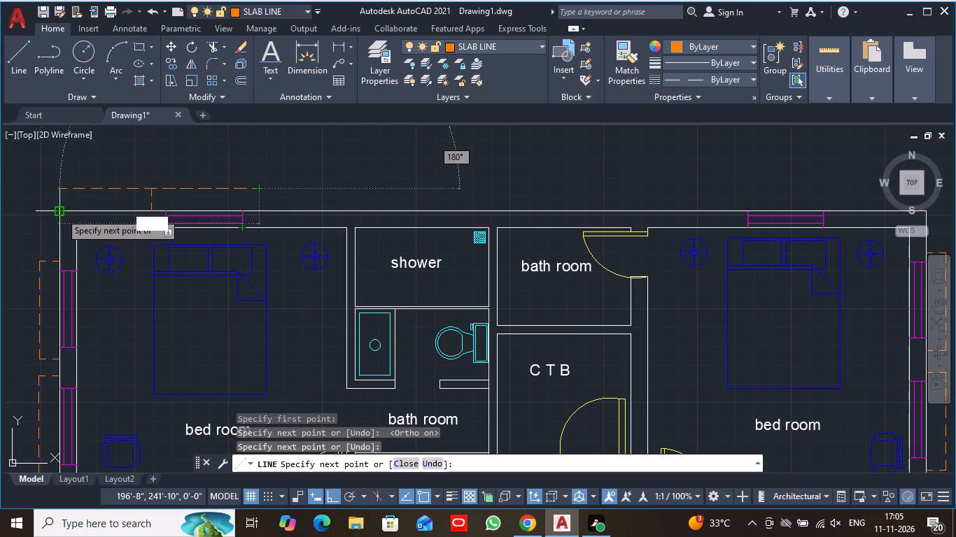
click(253, 208)
scroll(339, 176, down, 2)
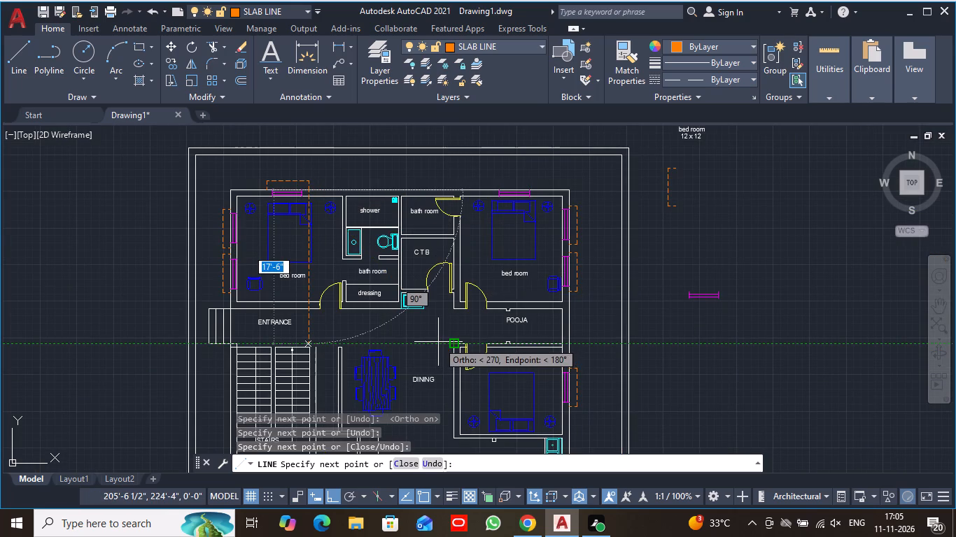
key(Escape)
scroll(438, 342, down, 2)
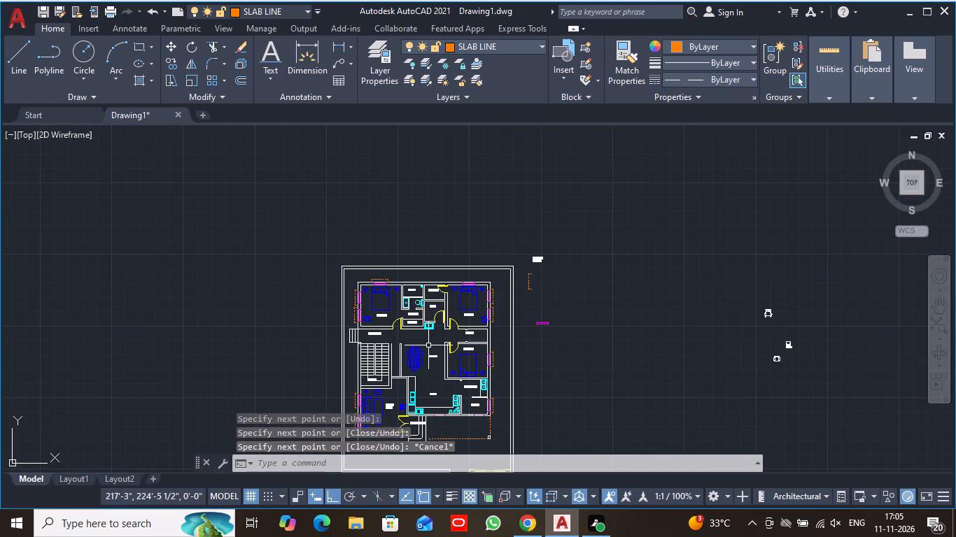
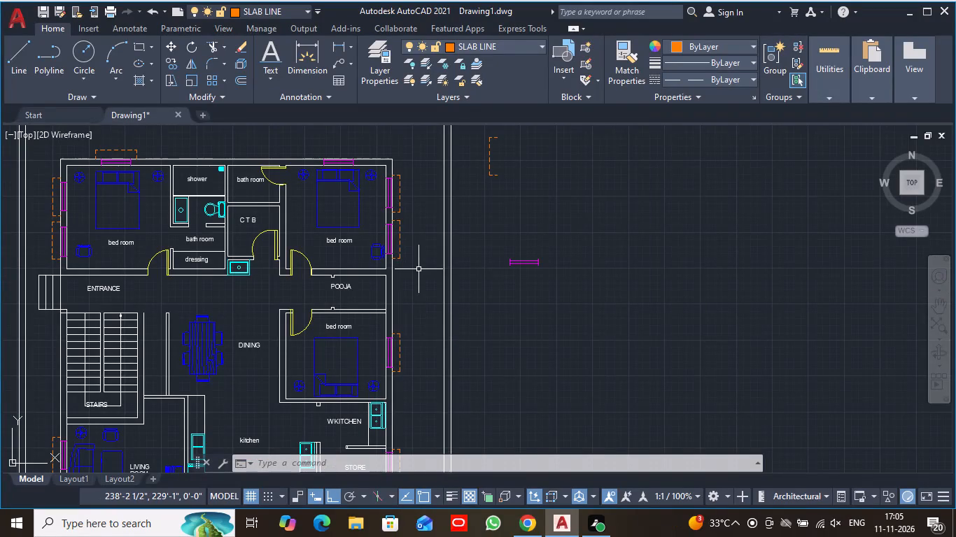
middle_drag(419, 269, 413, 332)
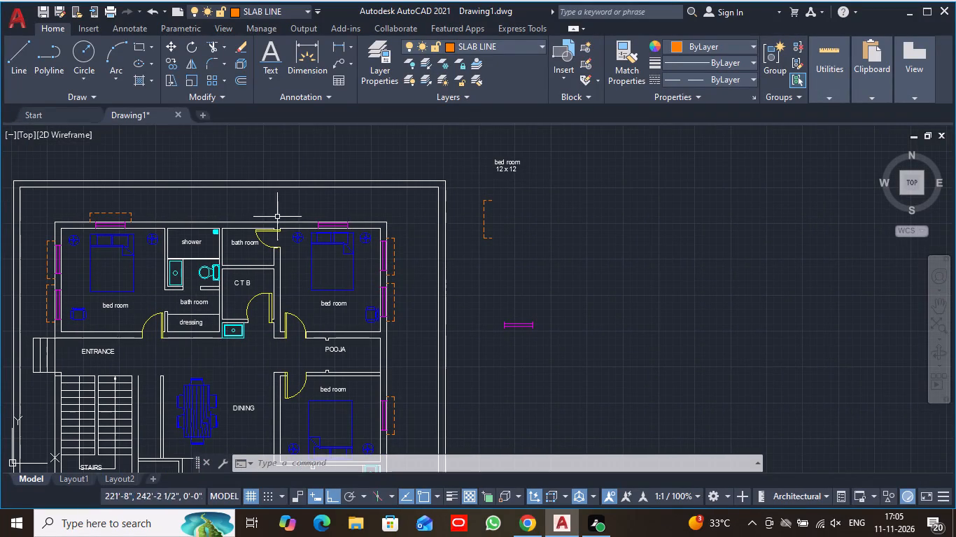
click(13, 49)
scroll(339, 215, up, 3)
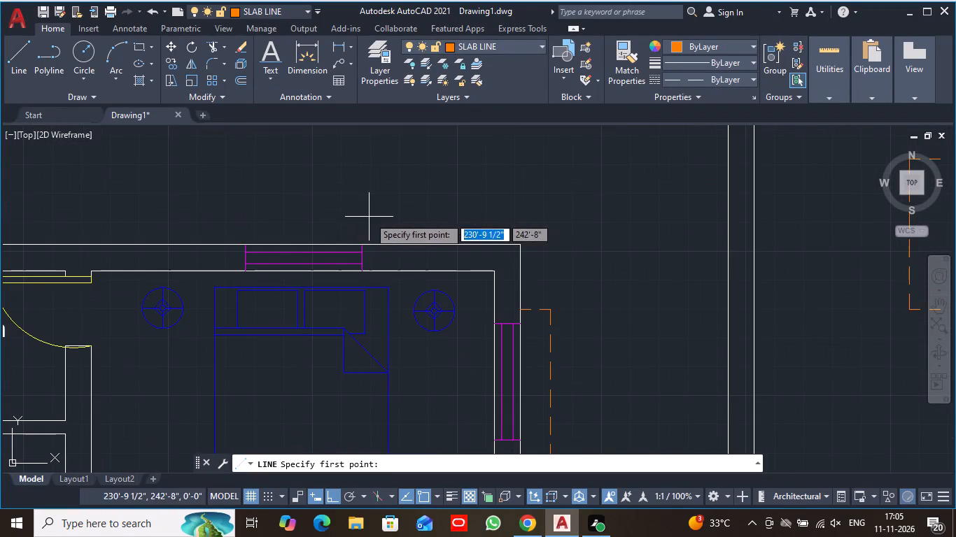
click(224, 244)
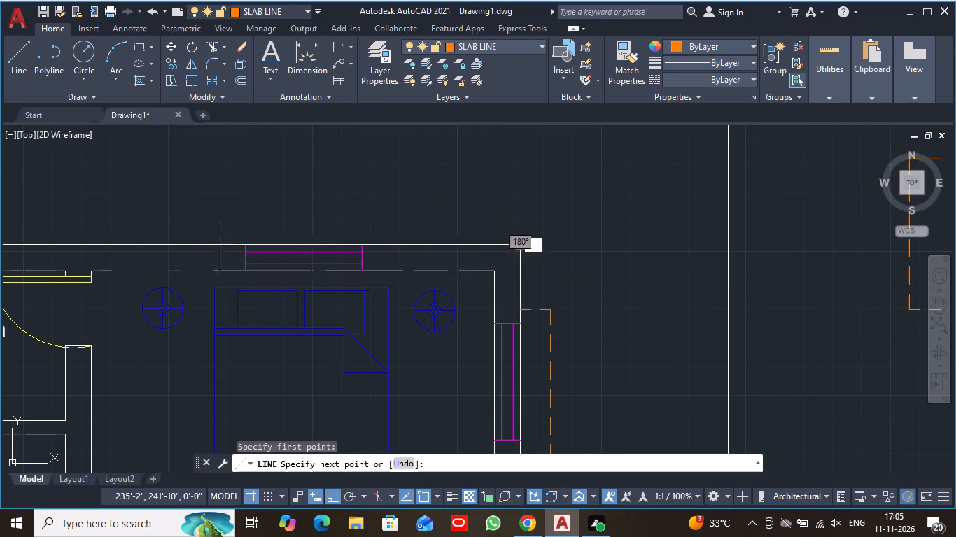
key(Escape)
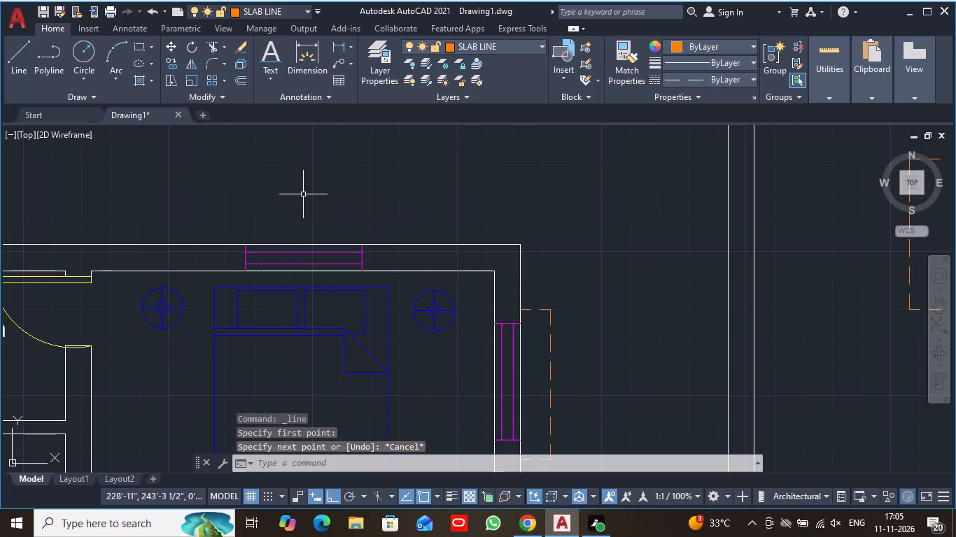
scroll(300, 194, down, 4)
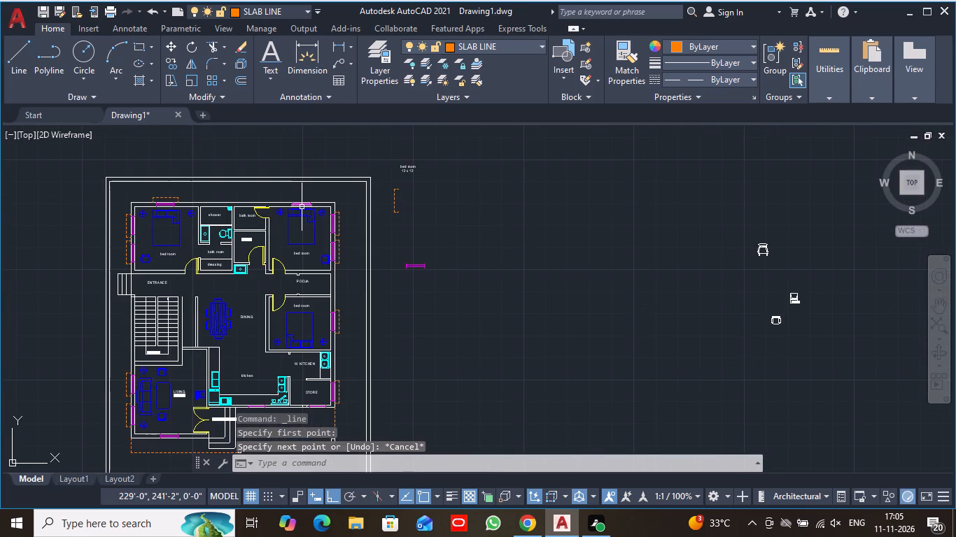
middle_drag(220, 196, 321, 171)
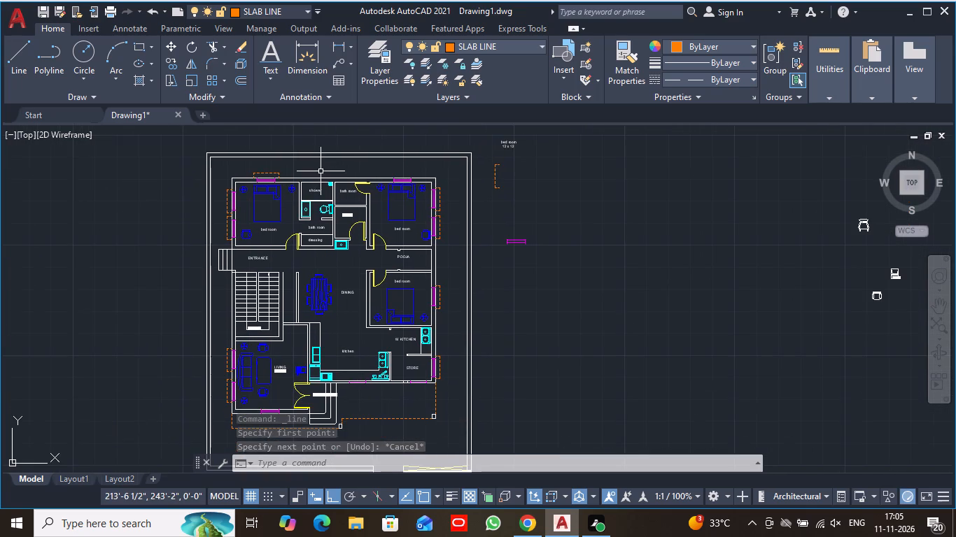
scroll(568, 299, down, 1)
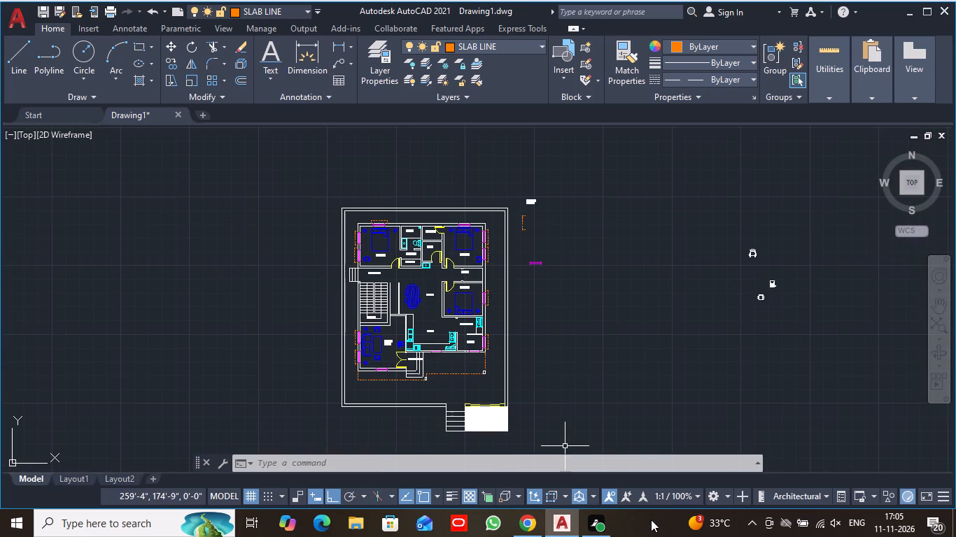
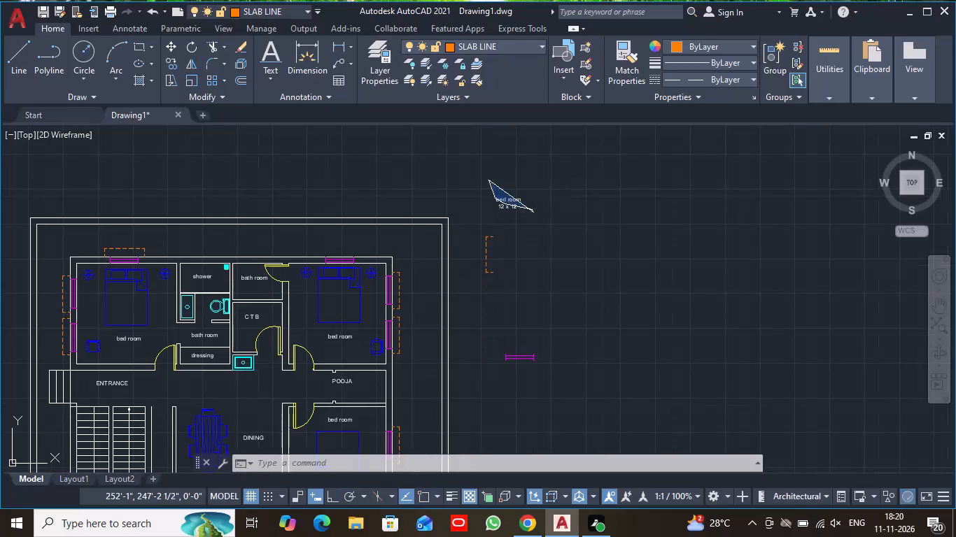
Delete the stray bed room label lying outside the northeast corner of the compound wall.
click(488, 189)
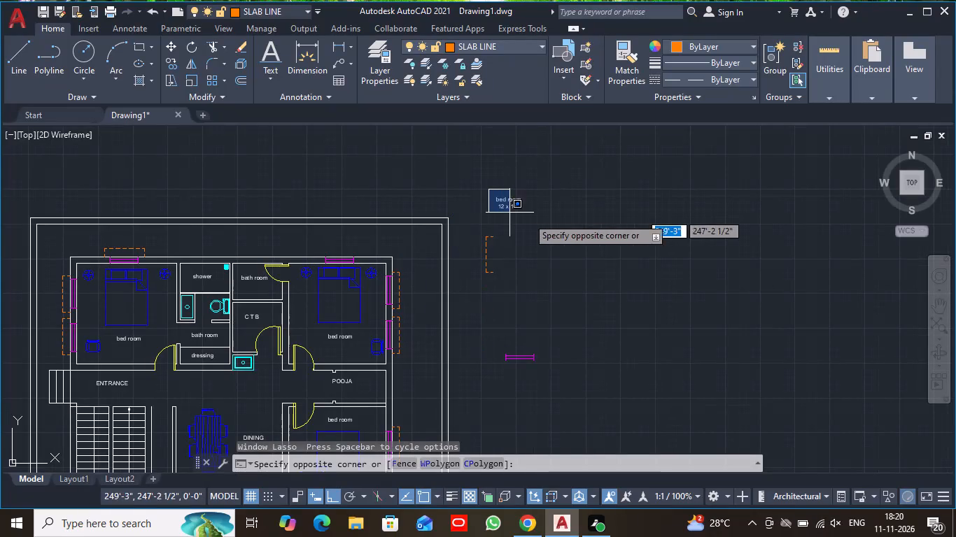
click(544, 219)
key(Delete)
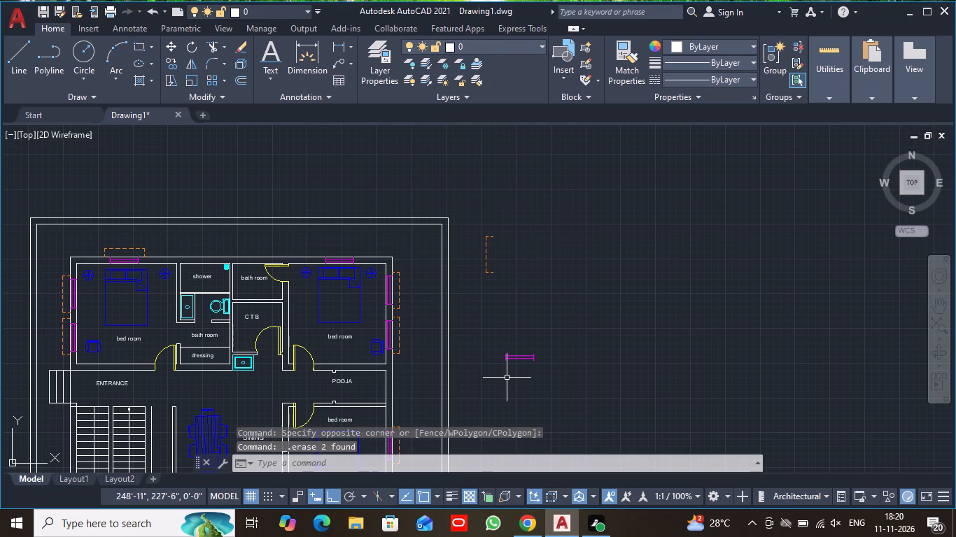
Delete the three small stray objects lying far east of the floor plan.
scroll(610, 306, down, 3)
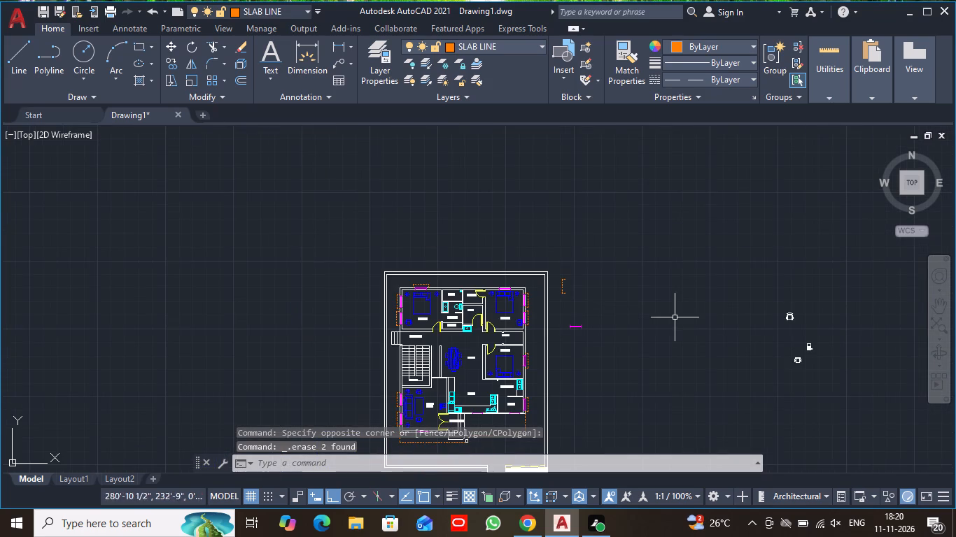
middle_drag(747, 351, 567, 296)
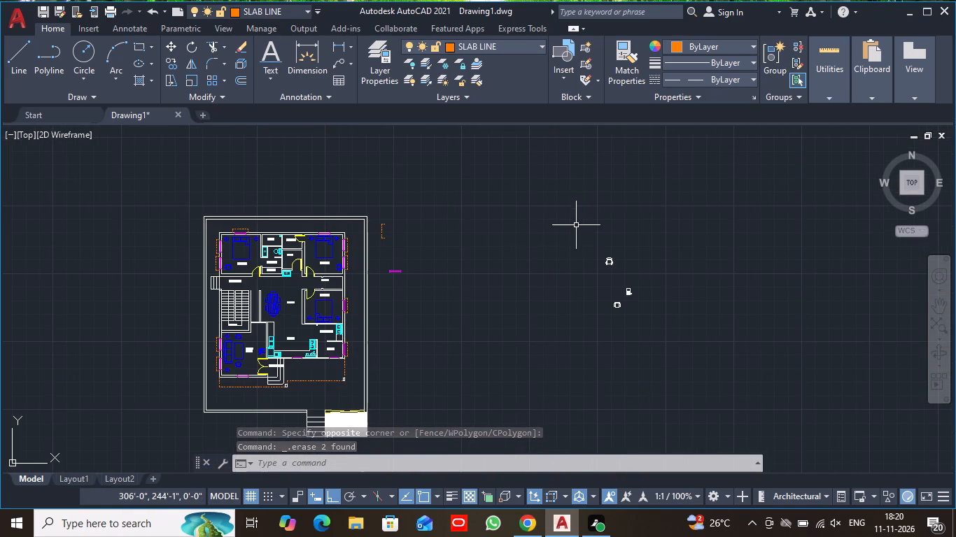
click(578, 245)
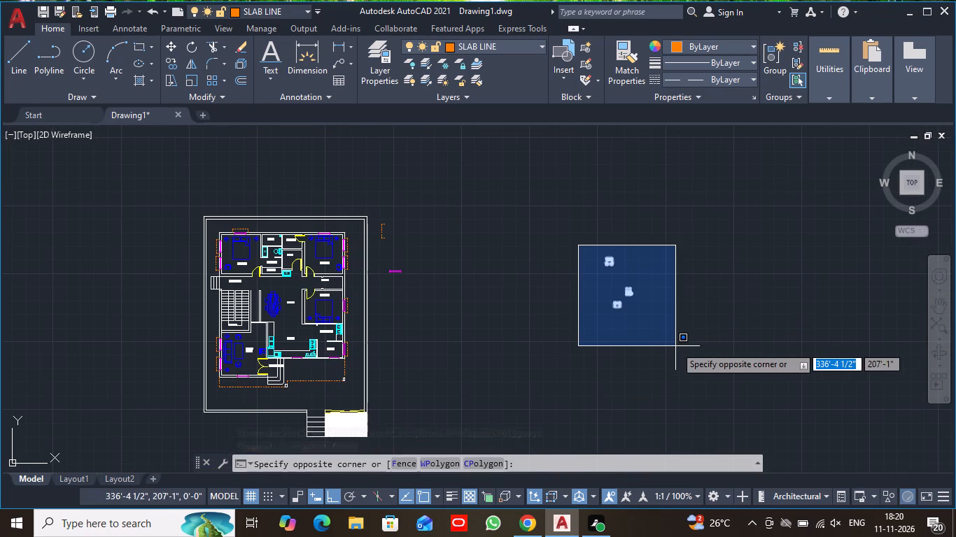
click(675, 347)
key(Delete)
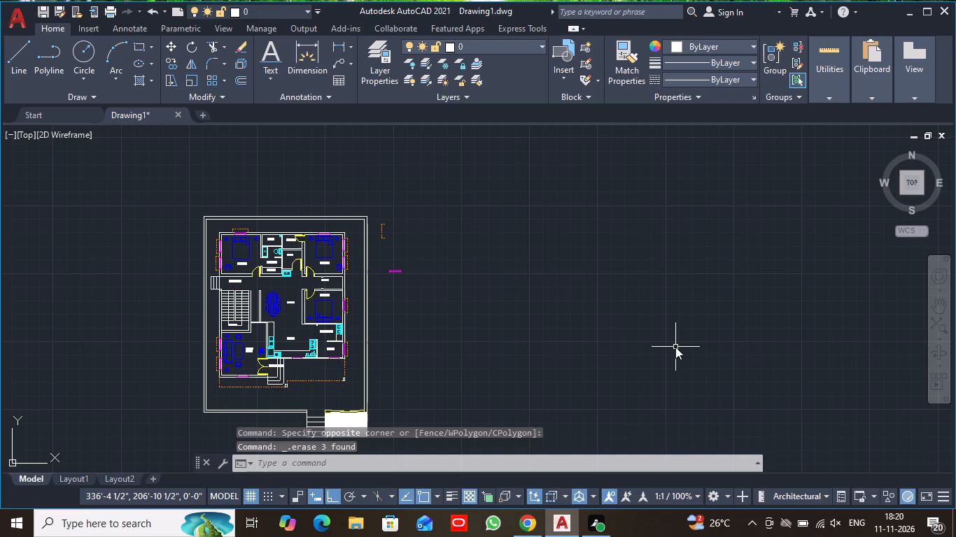
Copy the dashed slab outline at the northwest bedroom's north window about 25'-8 1/2" east, over the northeast bedroom's north window.
scroll(302, 386, up, 2)
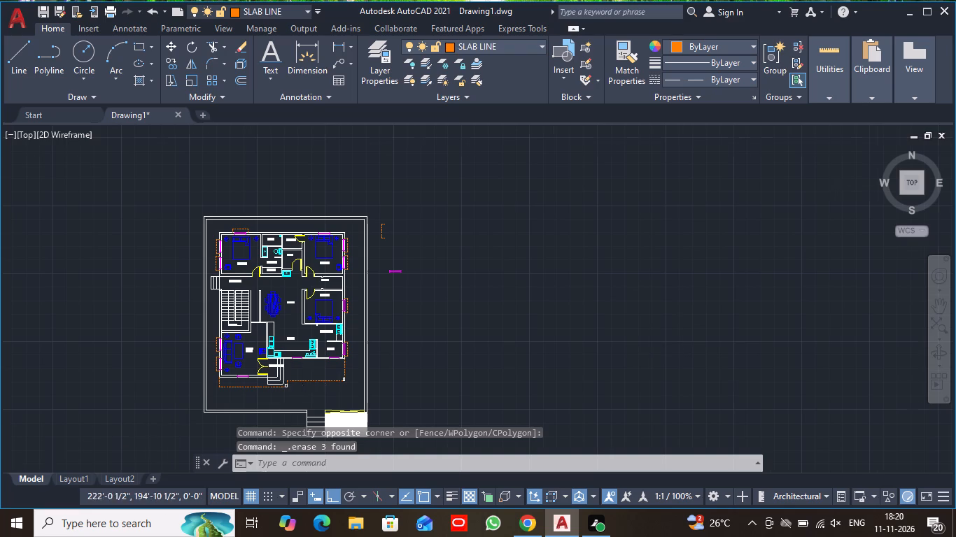
middle_drag(329, 343, 376, 413)
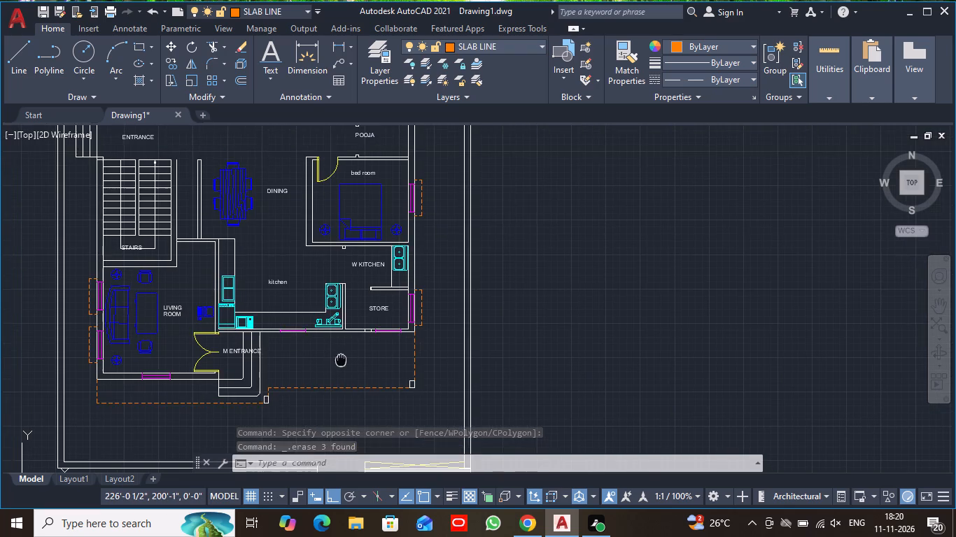
middle_drag(376, 413, 393, 489)
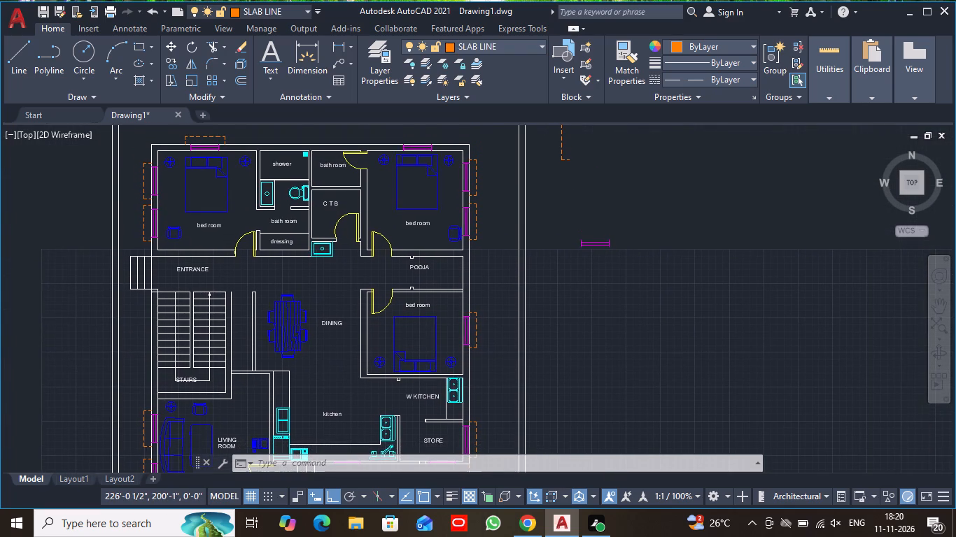
middle_drag(567, 211, 562, 314)
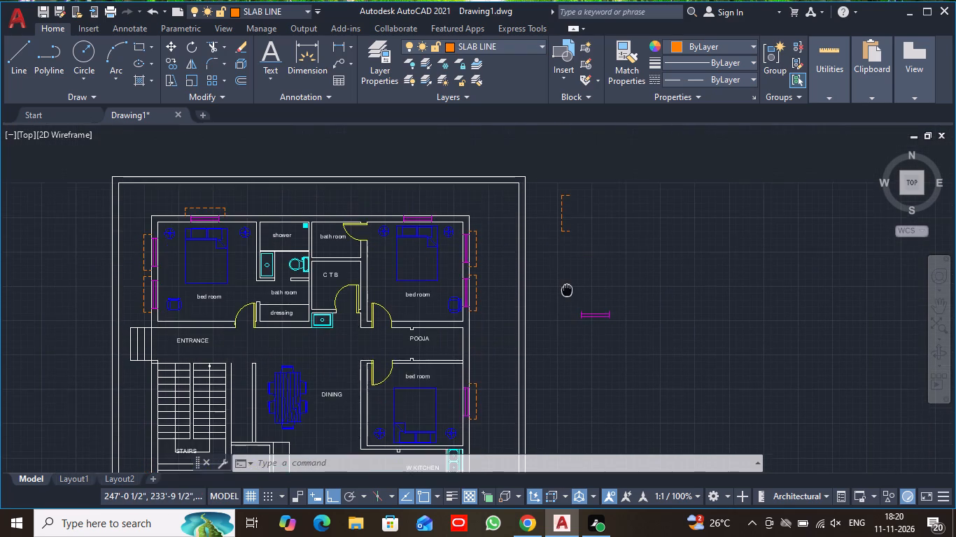
middle_drag(562, 314, 558, 320)
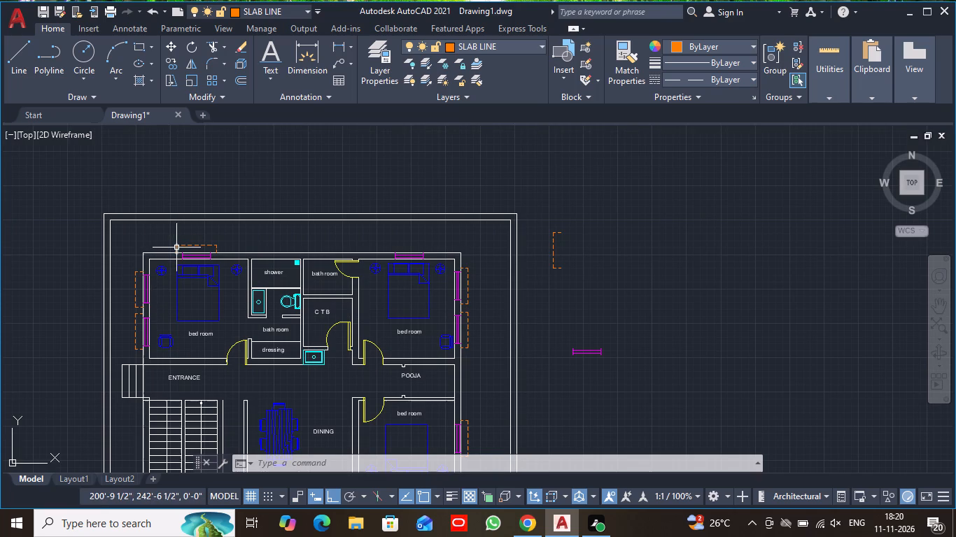
click(176, 248)
click(195, 246)
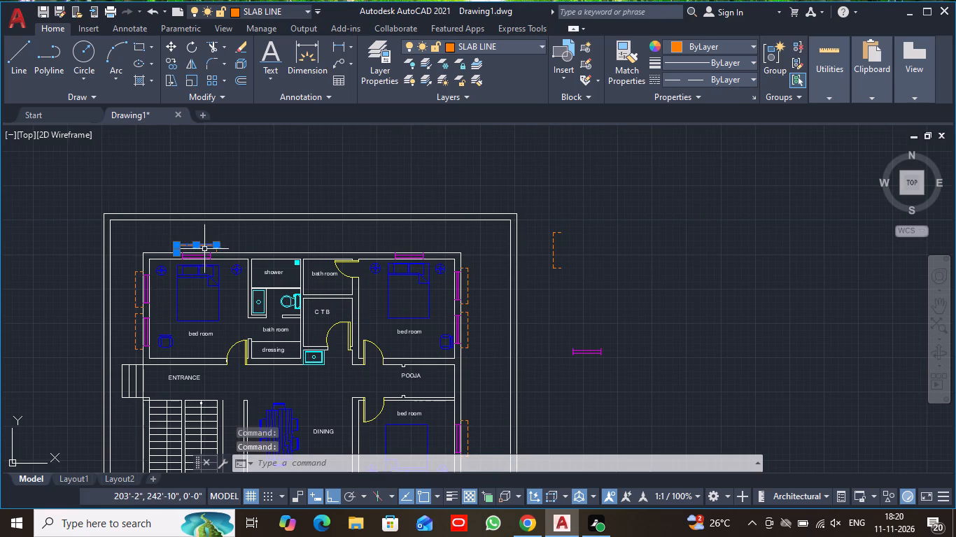
scroll(218, 253, up, 6)
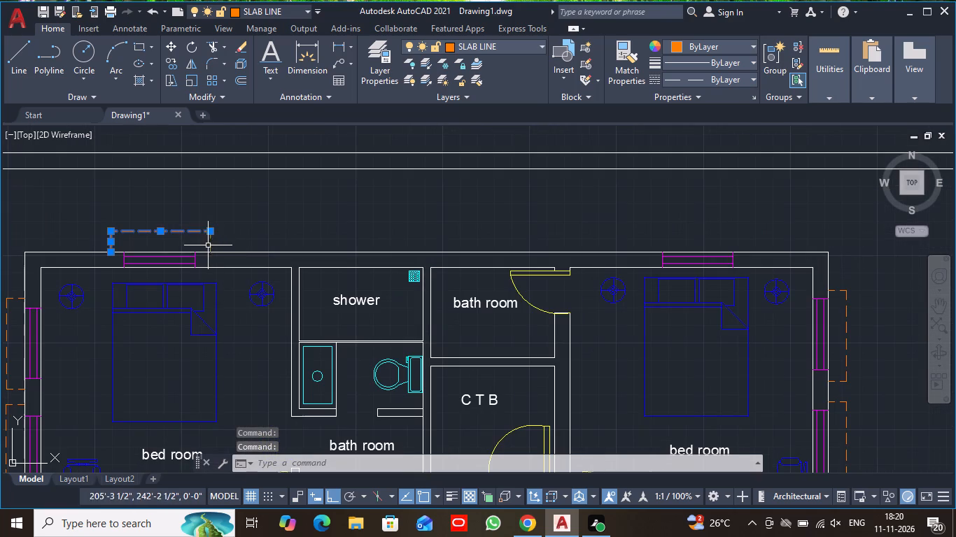
click(211, 244)
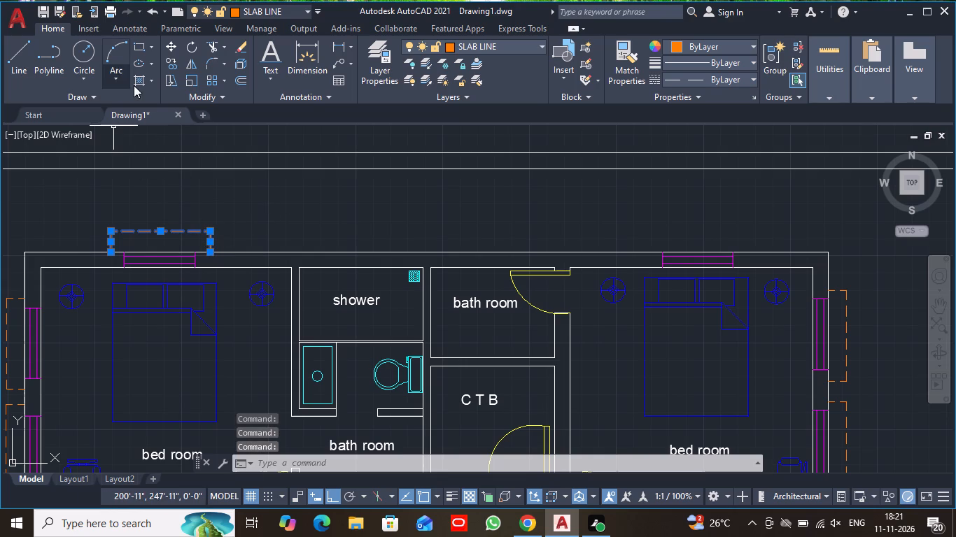
click(172, 63)
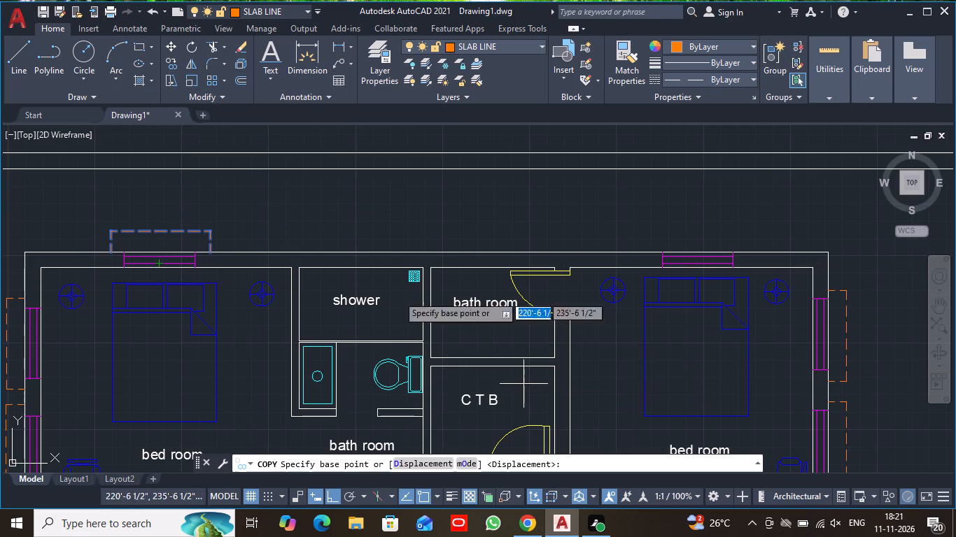
click(160, 231)
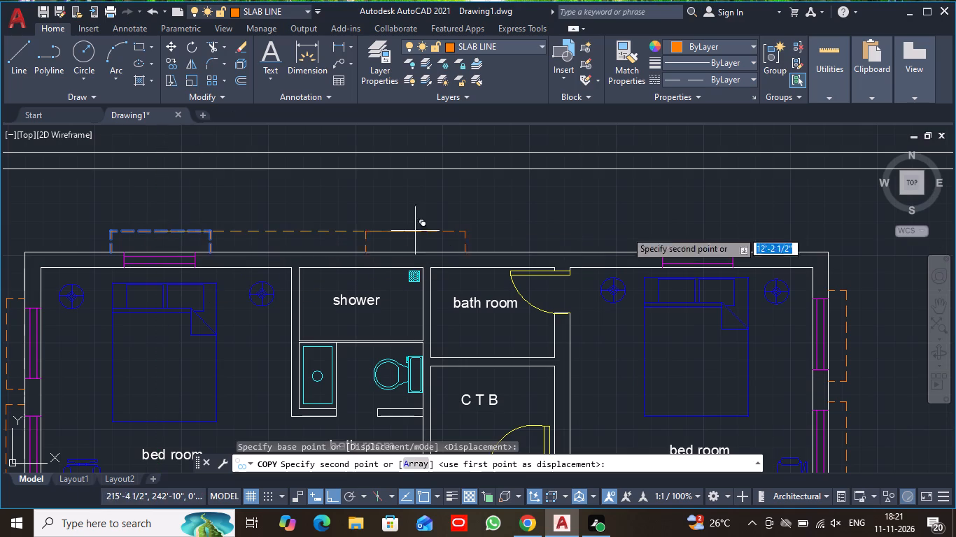
click(698, 228)
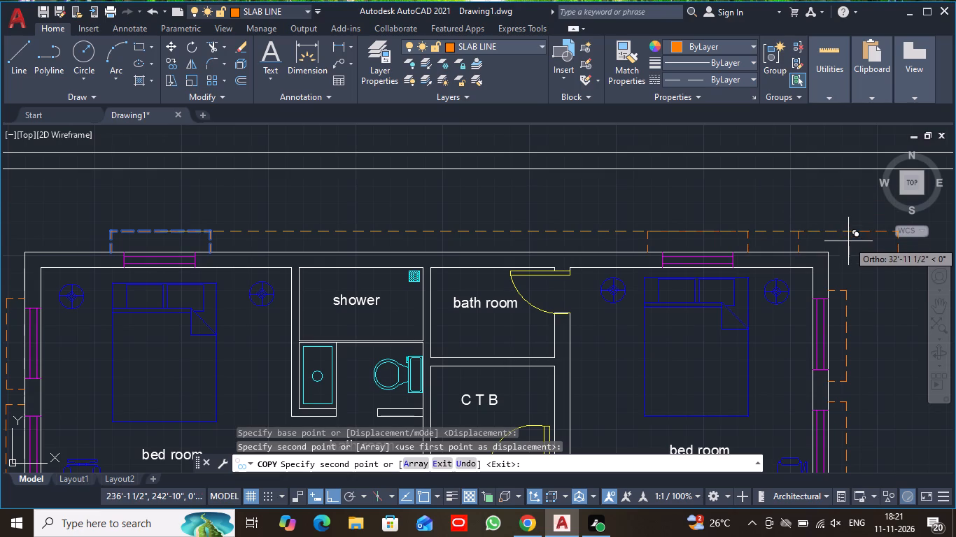
key(Escape)
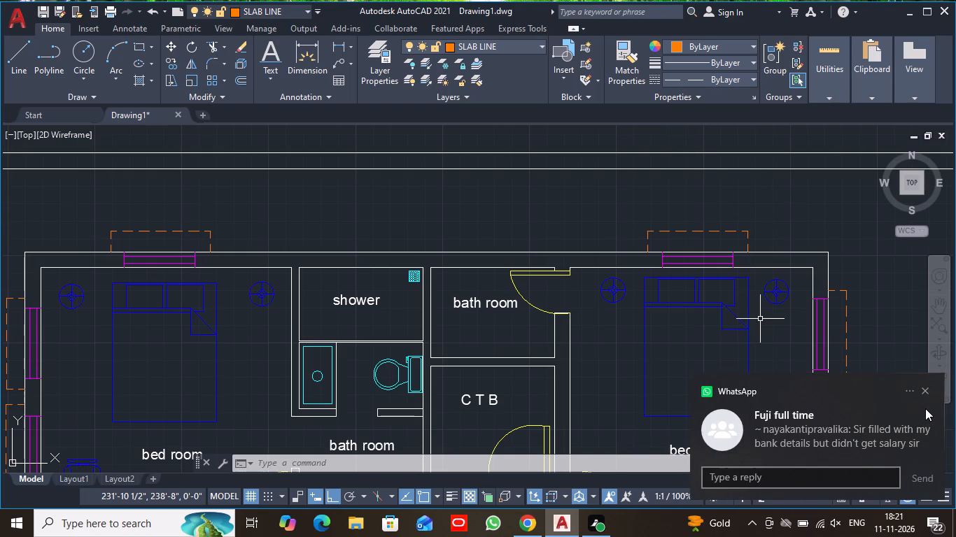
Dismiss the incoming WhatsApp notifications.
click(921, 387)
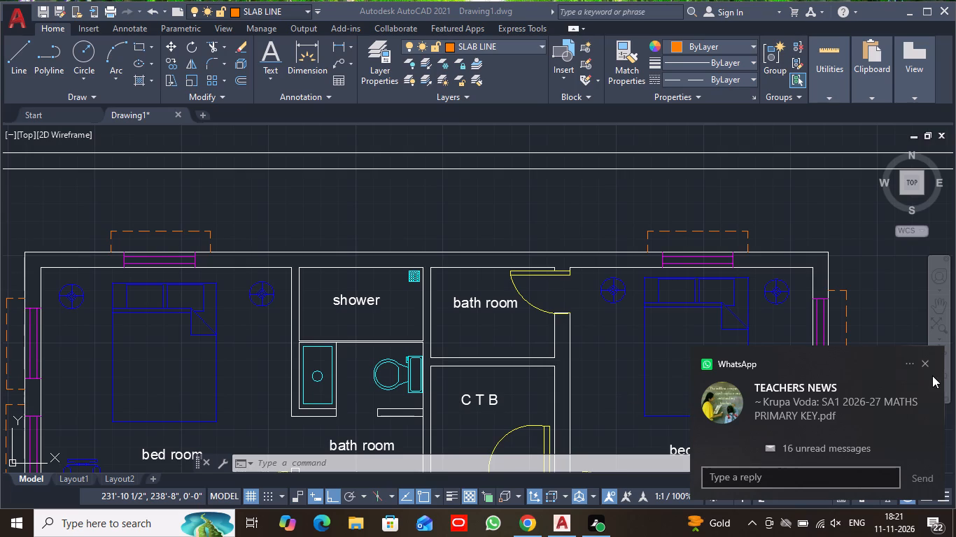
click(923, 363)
Draw a three-sided dashed slab outline about 4'-5" wide outside the living room's south window using the Line command.
middle_drag(638, 366, 640, 246)
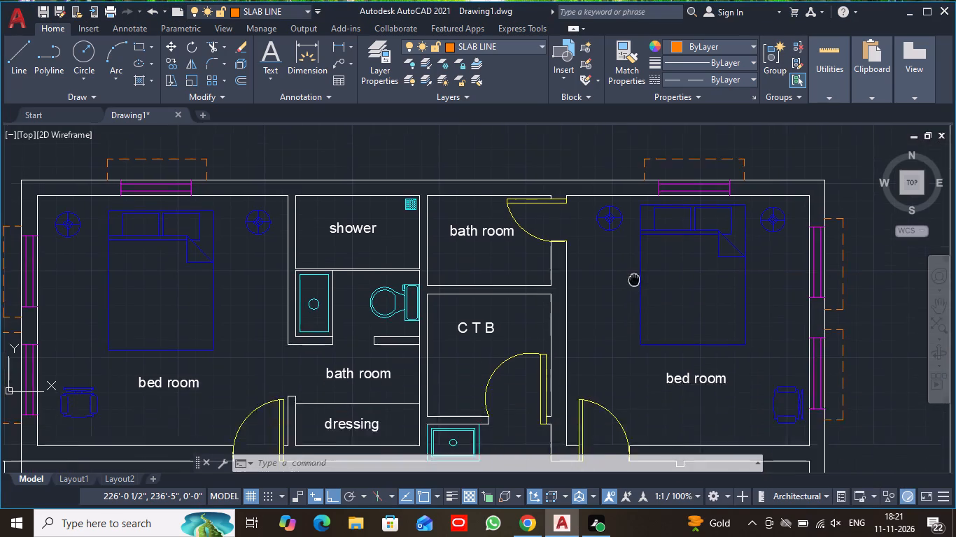
middle_drag(640, 246, 661, 192)
scroll(645, 241, down, 3)
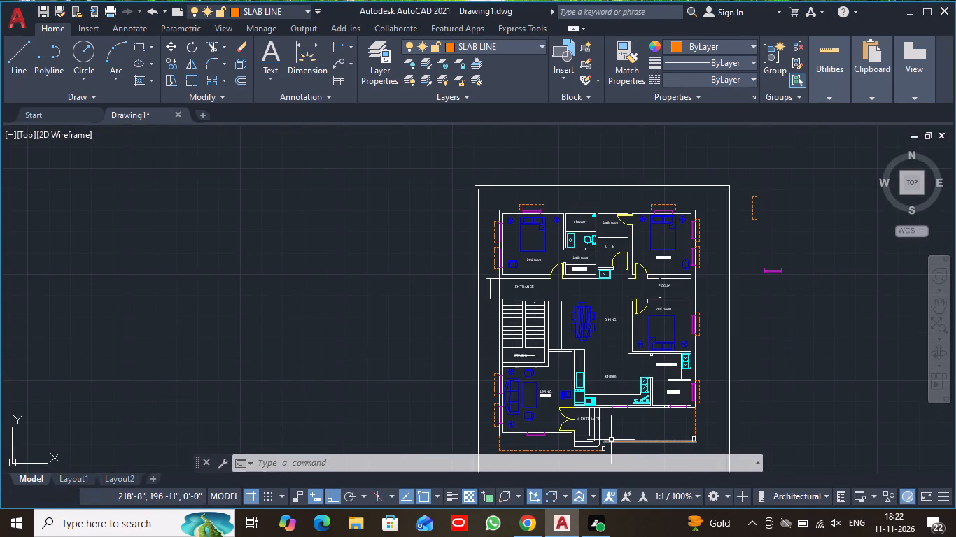
middle_drag(612, 420, 598, 288)
scroll(597, 287, up, 2)
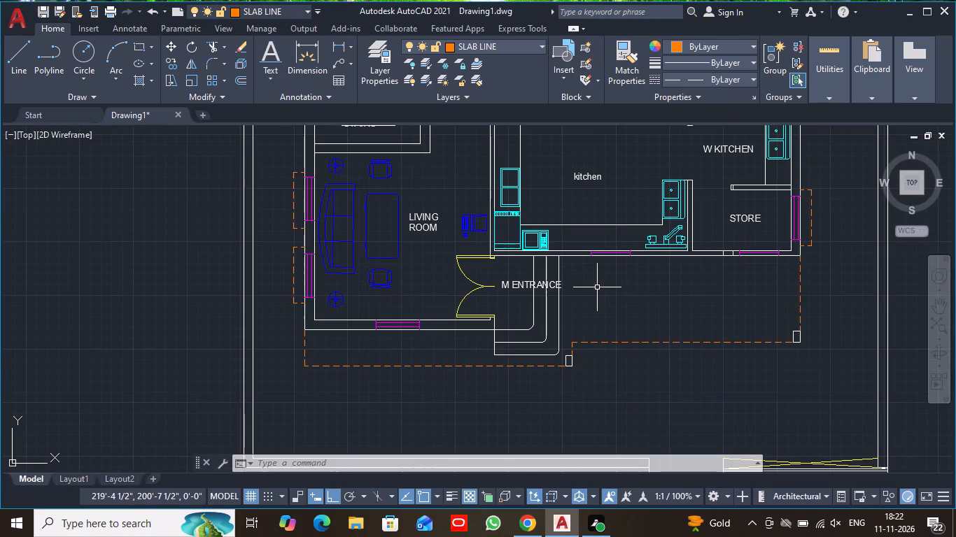
scroll(633, 296, up, 1)
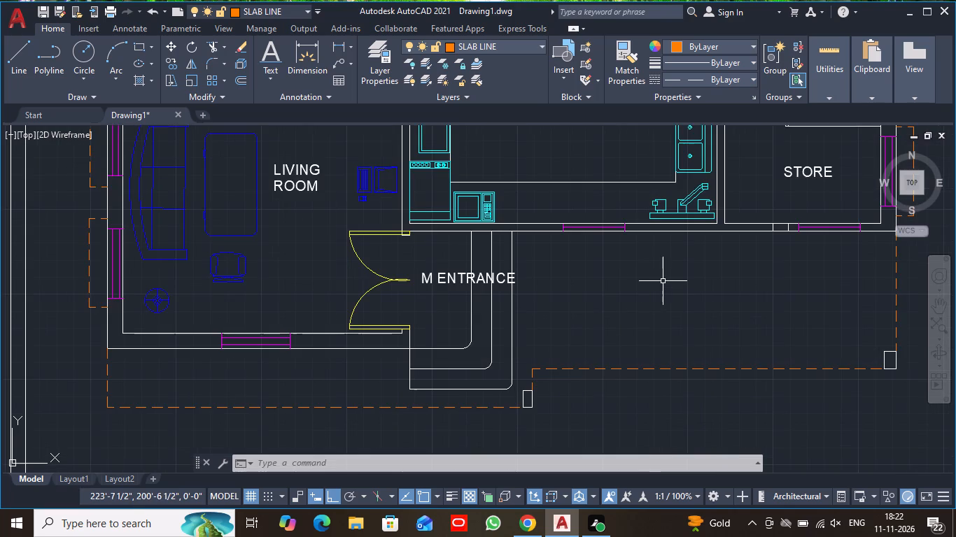
middle_drag(589, 315, 775, 256)
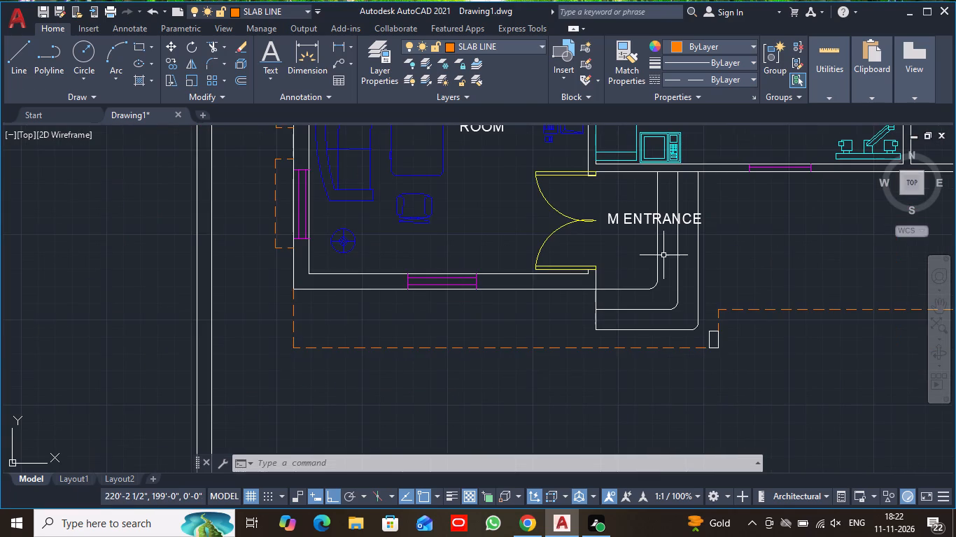
click(19, 59)
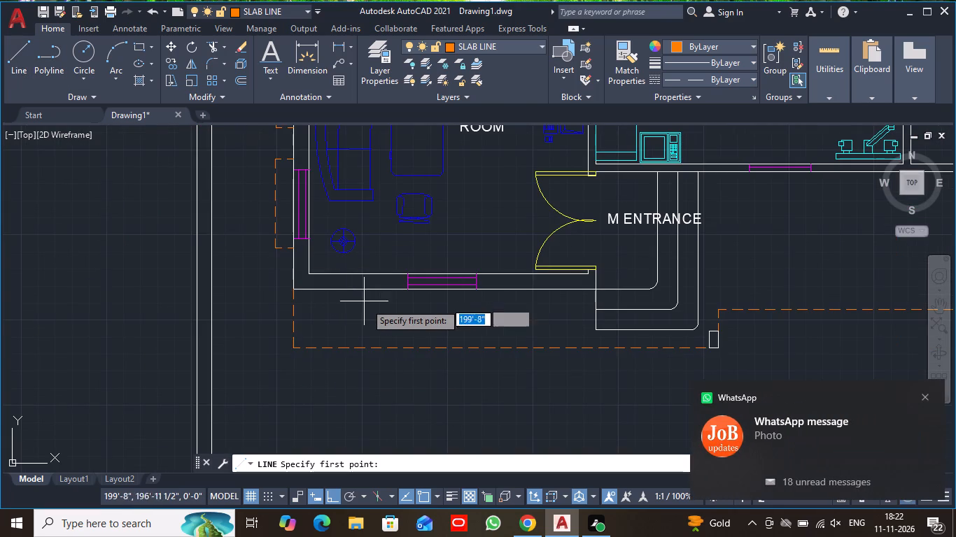
scroll(372, 304, up, 2)
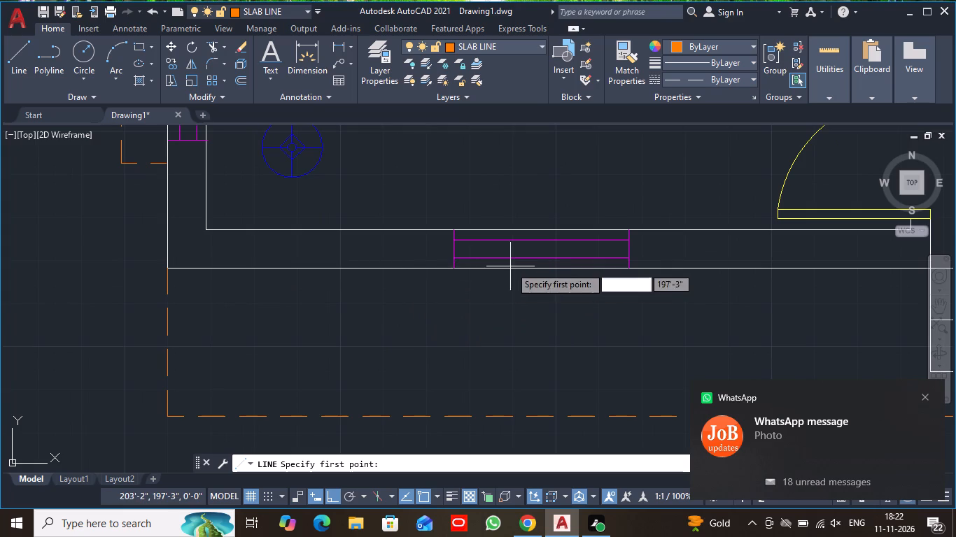
click(428, 268)
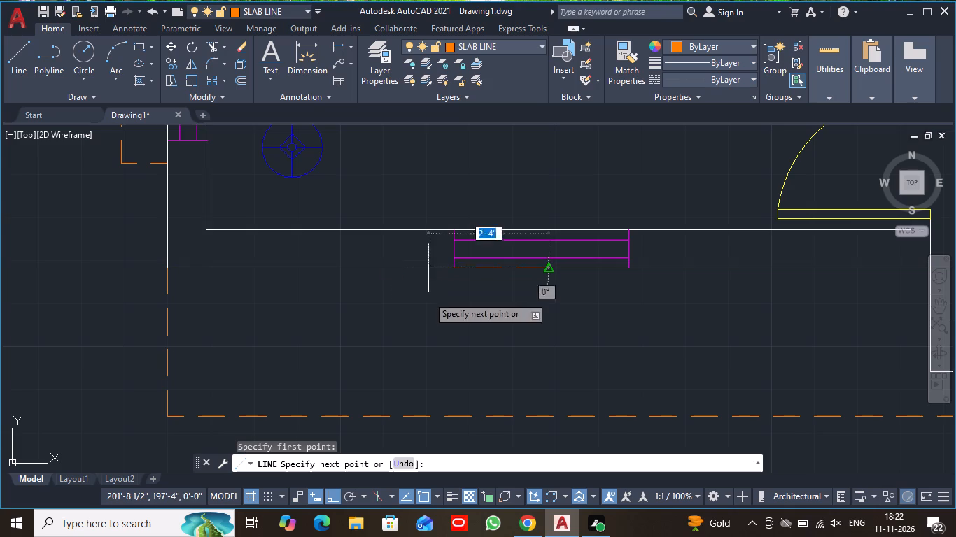
click(428, 304)
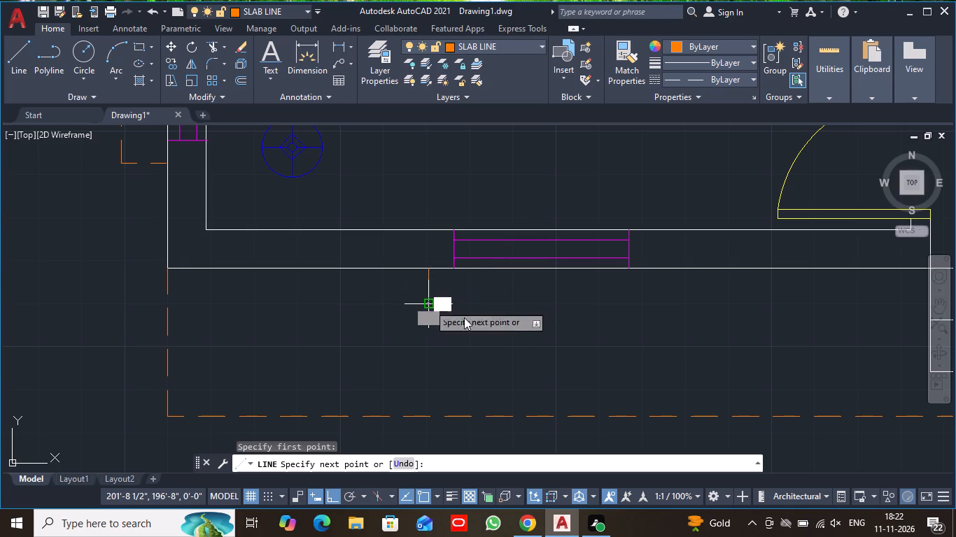
click(653, 313)
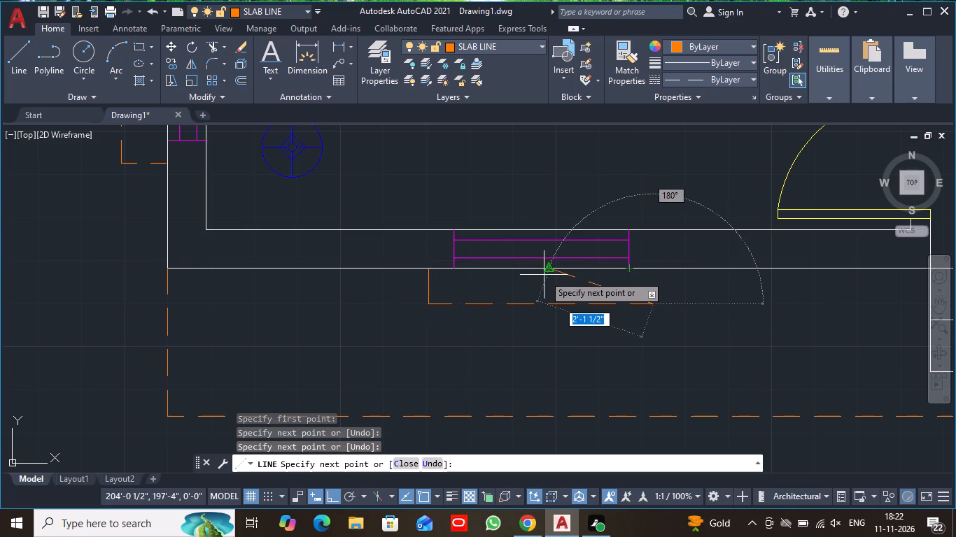
click(653, 272)
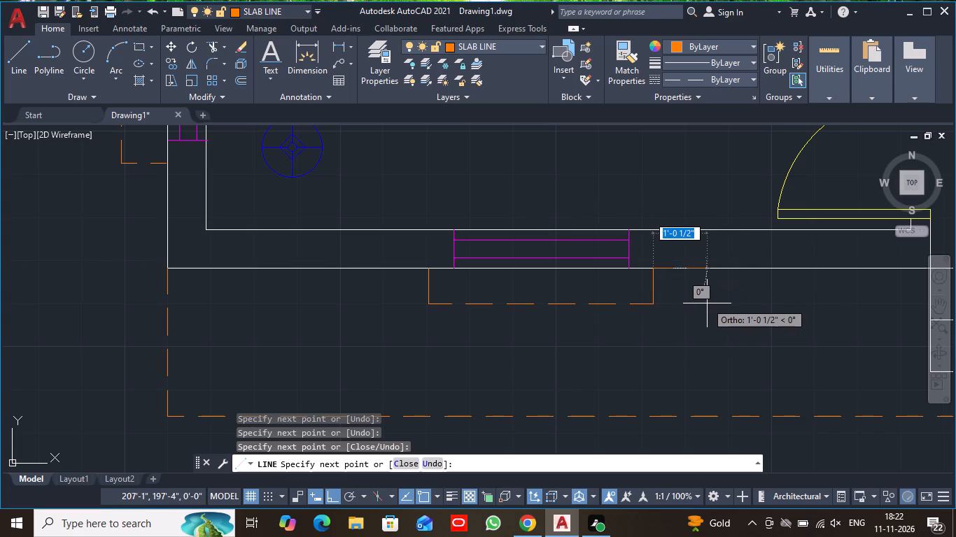
key(Escape)
Draw a three-sided dashed slab outline about 3'-6" wide and 5" deep outside the kitchen's south window using the Line command.
scroll(708, 307, down, 2)
middle_drag(710, 323, 642, 331)
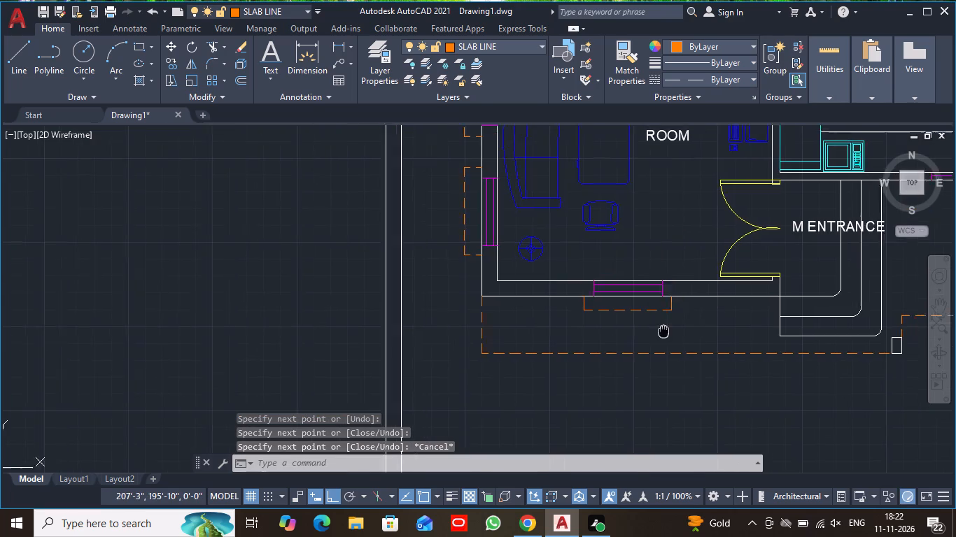
middle_drag(642, 331, 248, 273)
scroll(285, 277, down, 1)
scroll(495, 233, down, 1)
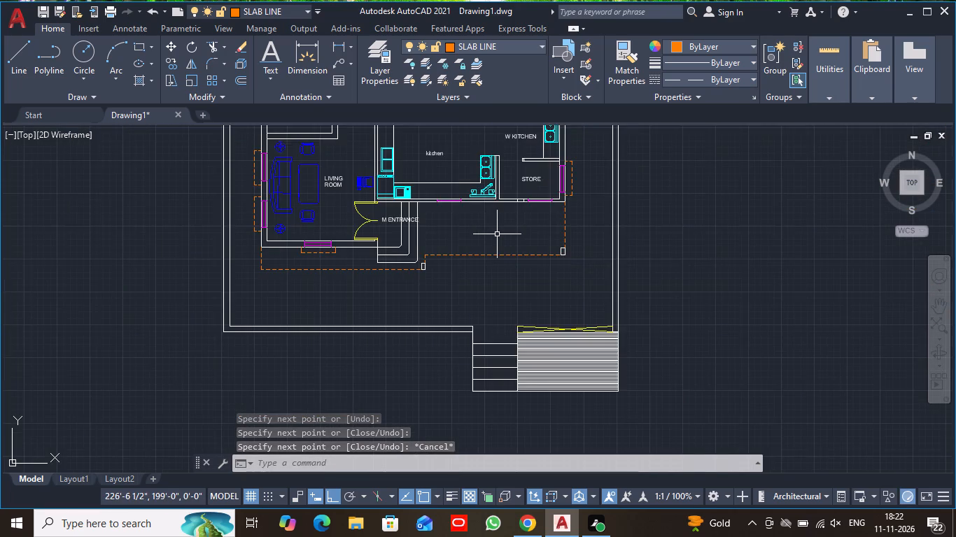
scroll(497, 234, up, 2)
middle_drag(382, 213, 507, 390)
scroll(507, 390, up, 1)
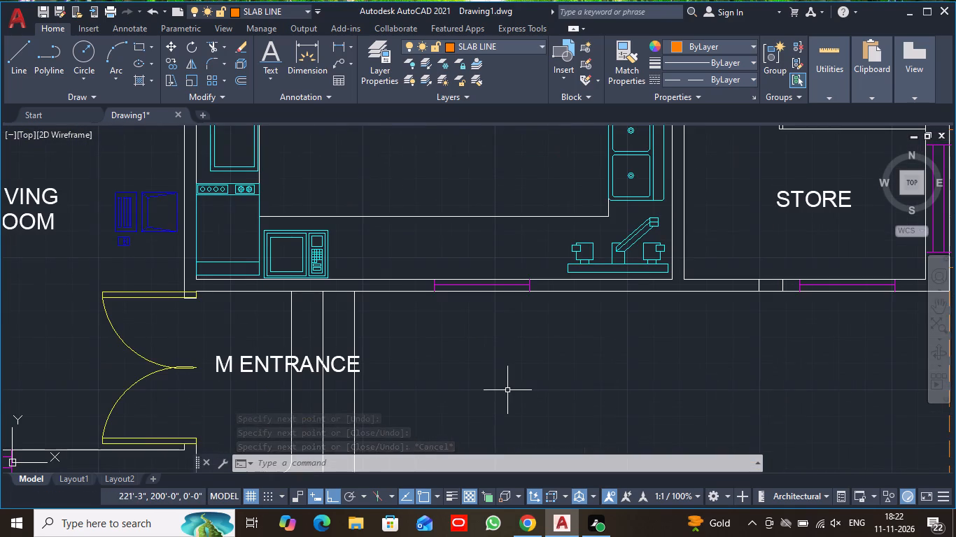
middle_click(506, 366)
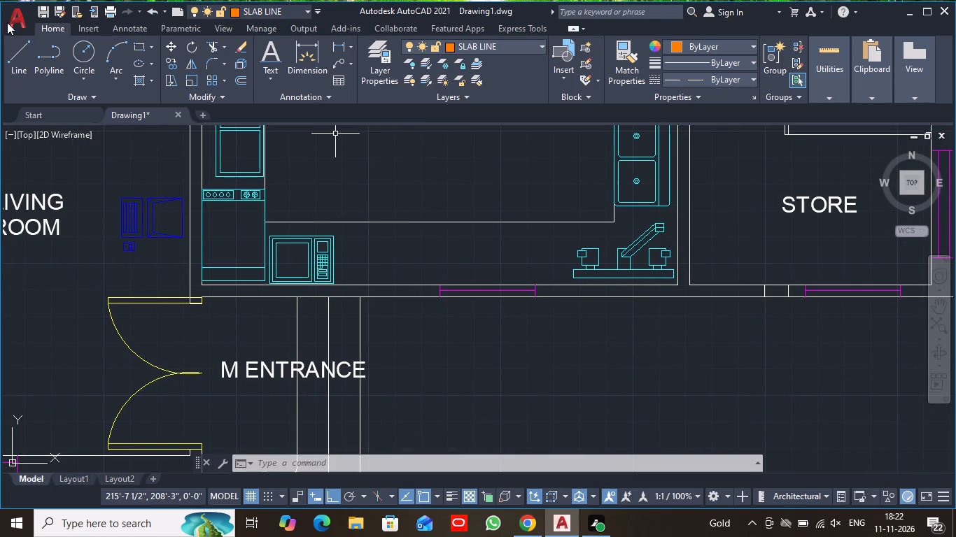
click(23, 64)
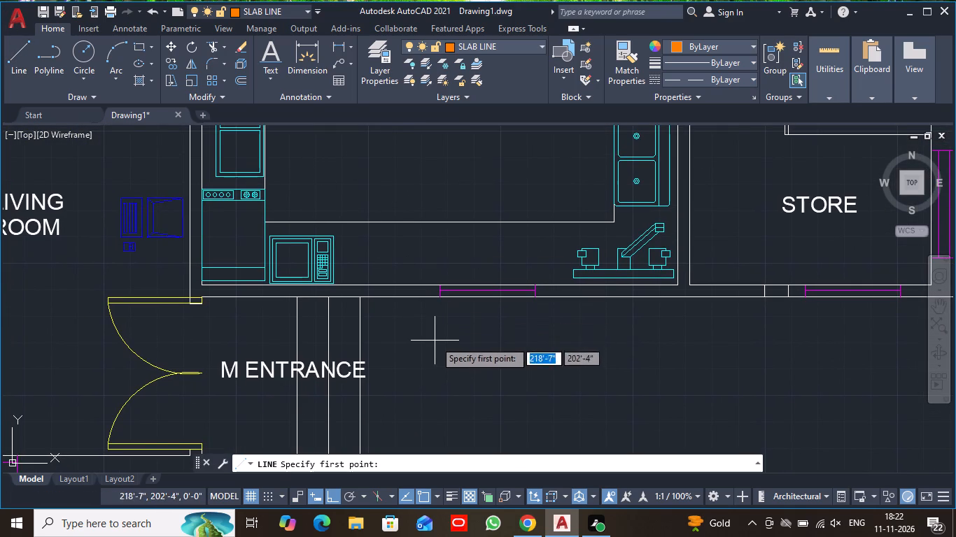
scroll(437, 344, up, 2)
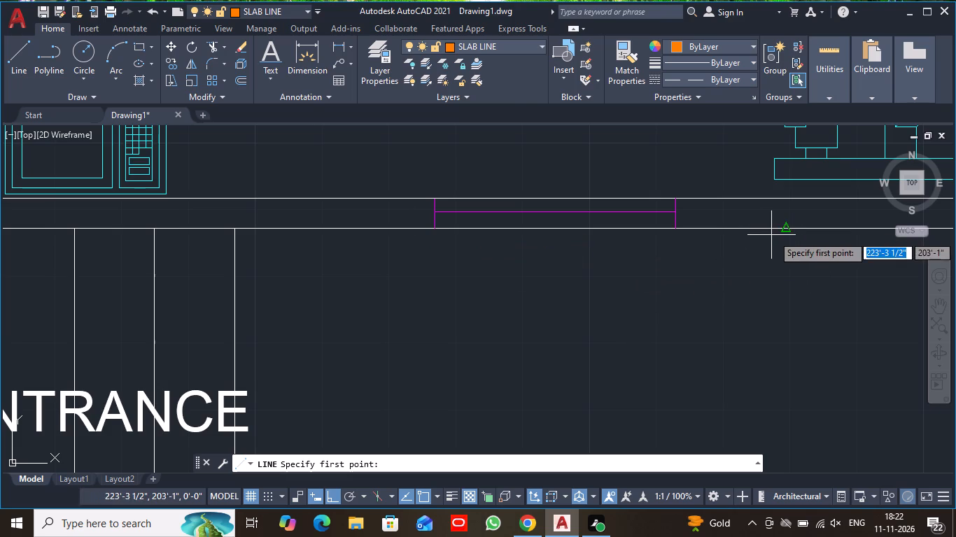
click(417, 227)
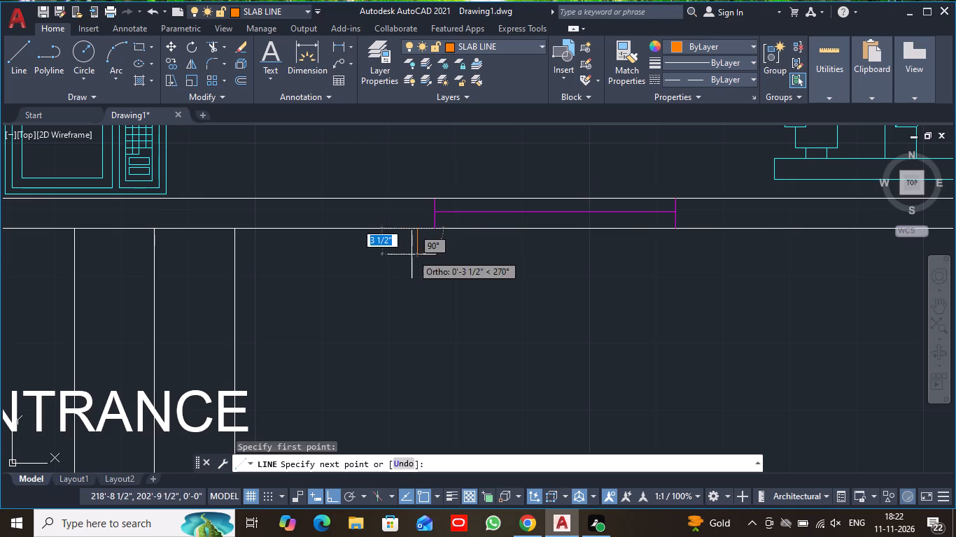
click(412, 262)
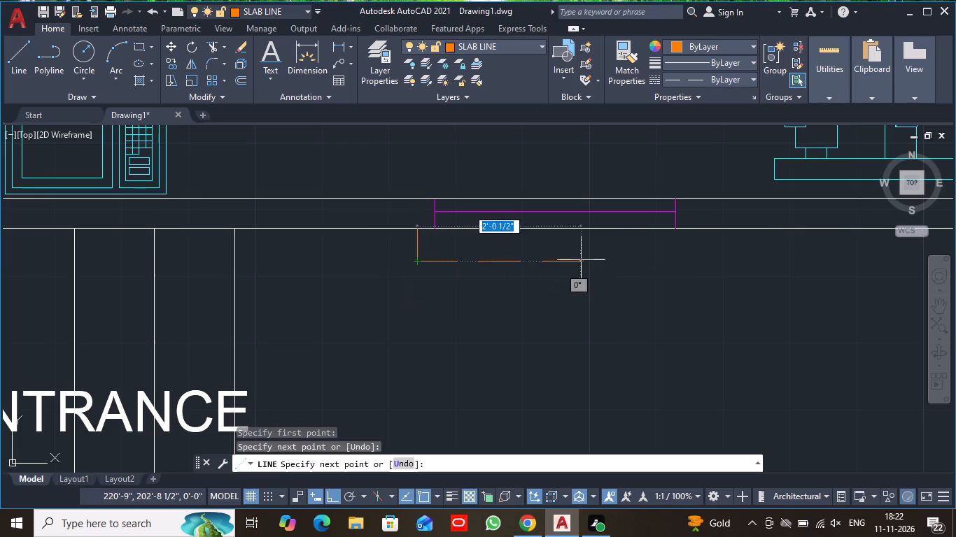
click(700, 260)
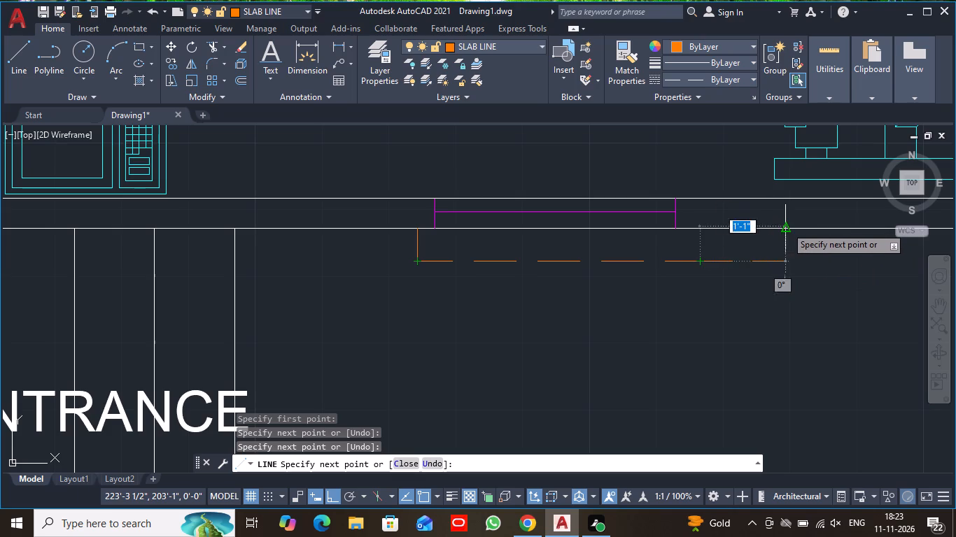
click(705, 229)
key(Escape)
scroll(737, 257, down, 3)
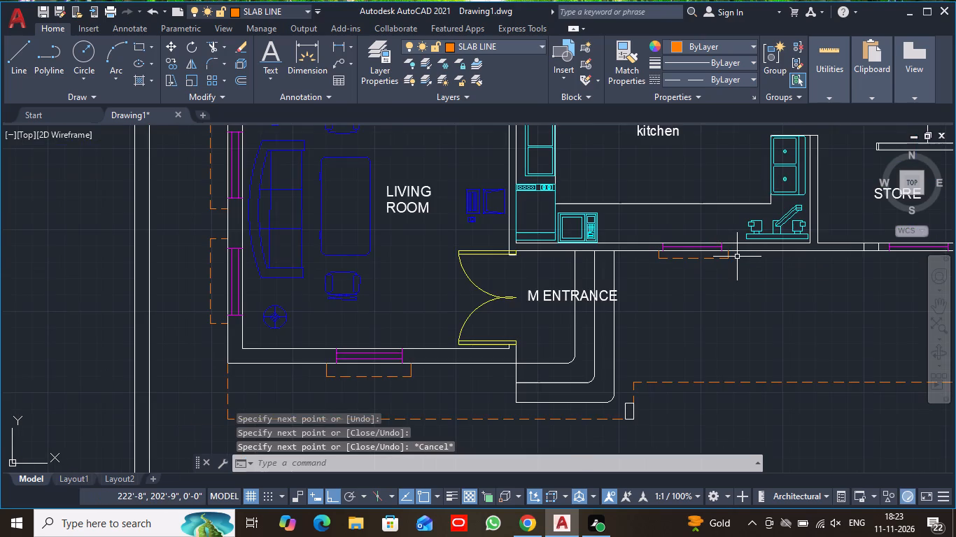
Copy the three lines of the kitchen window's slab outline about 11'-6" east, below the store's south window.
middle_drag(812, 302, 498, 301)
scroll(498, 301, up, 1)
middle_drag(440, 282, 425, 327)
click(291, 278)
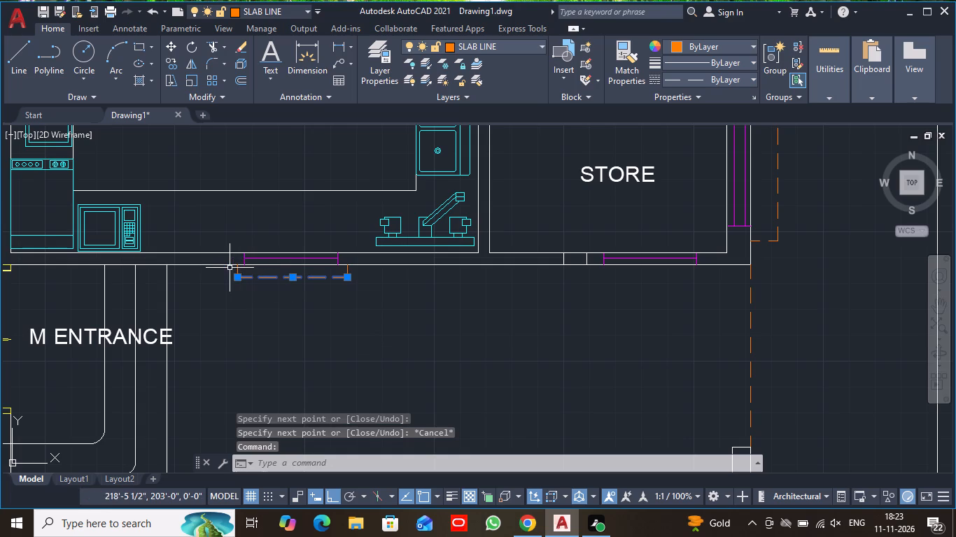
click(237, 271)
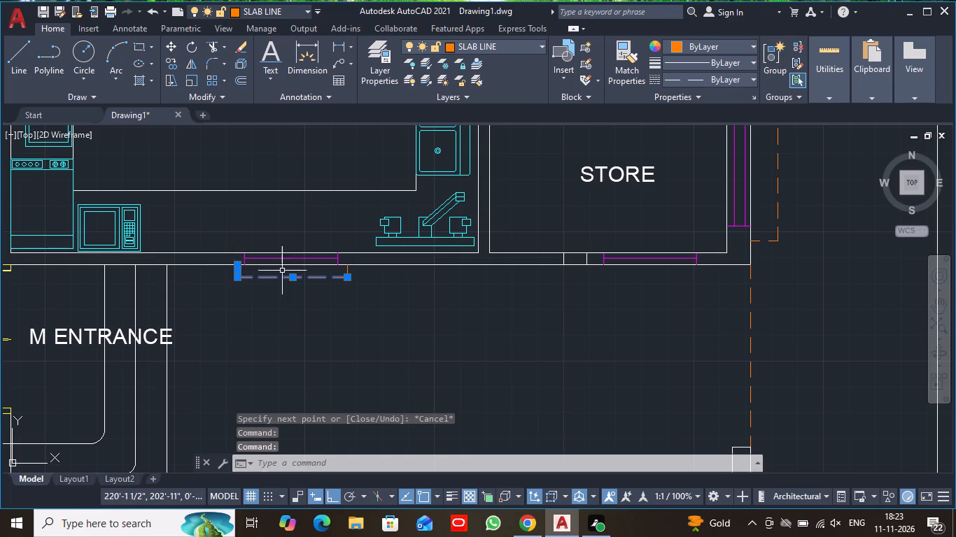
click(346, 271)
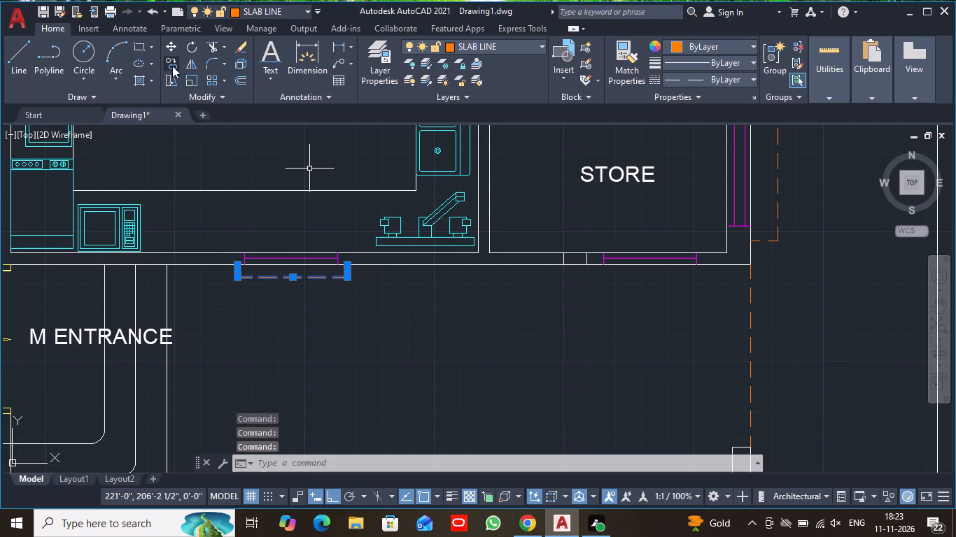
click(172, 66)
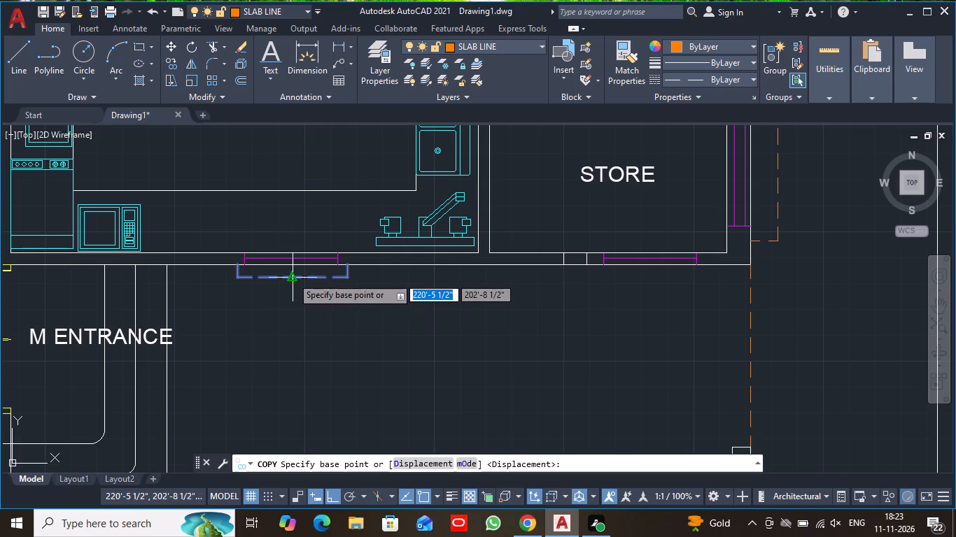
click(292, 277)
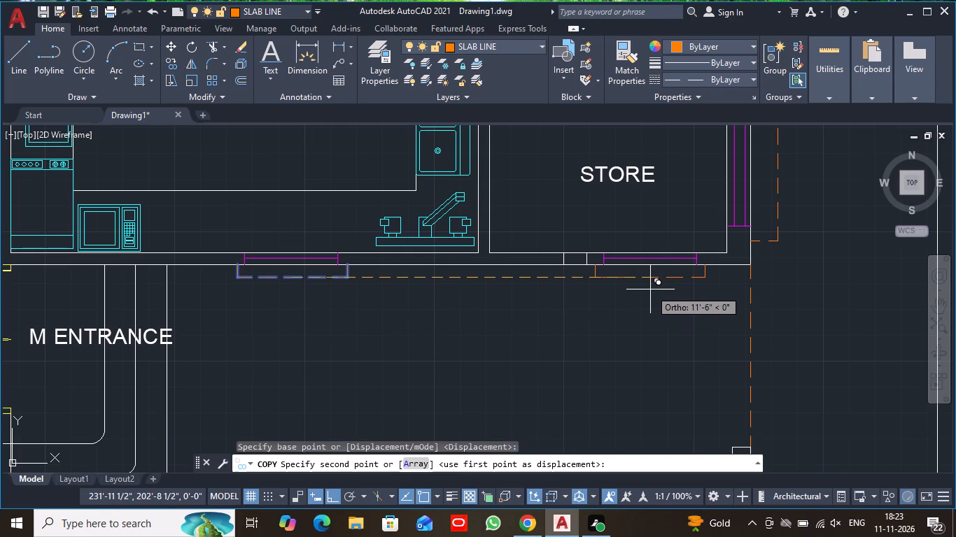
click(650, 289)
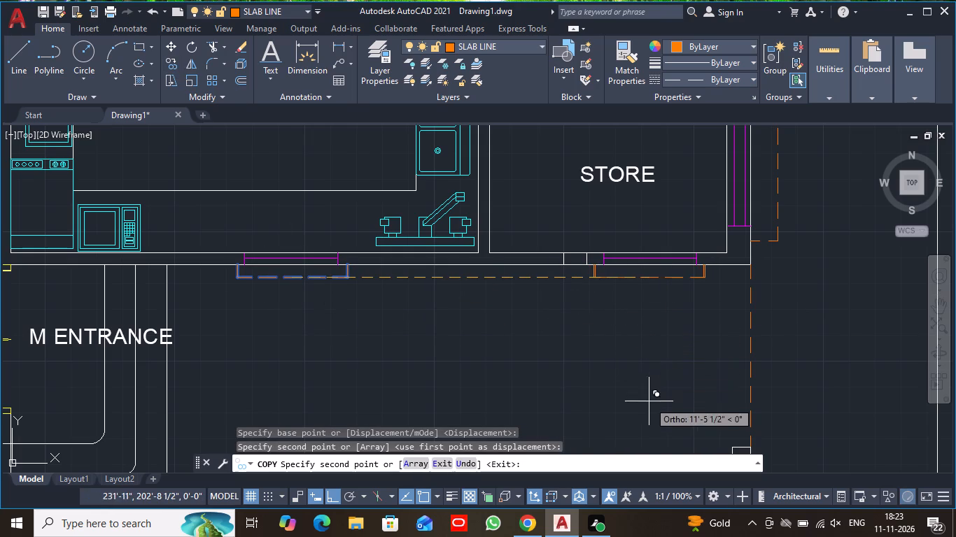
key(Escape)
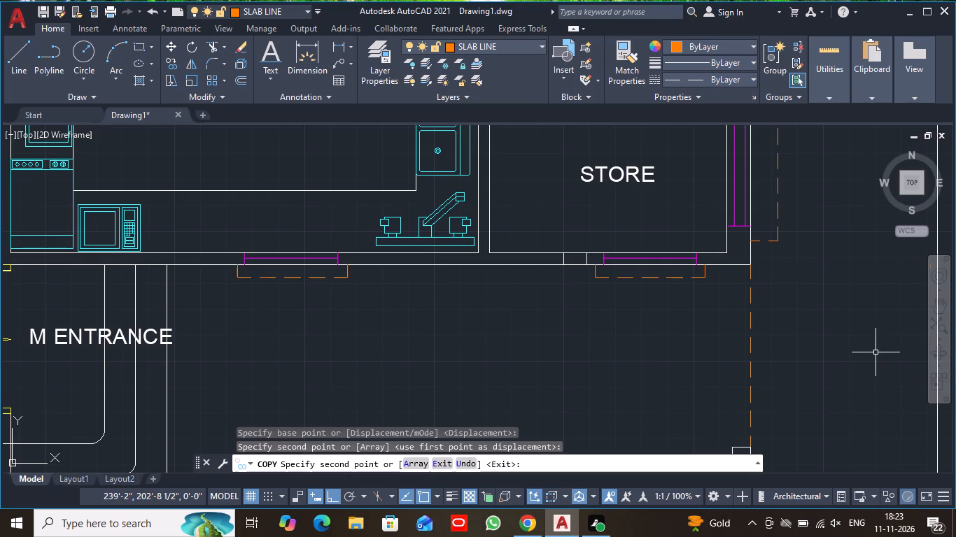
Review the floor plan's exterior windows and their dashed slab outlines, from the north bedrooms to the main entrance.
scroll(876, 352, down, 3)
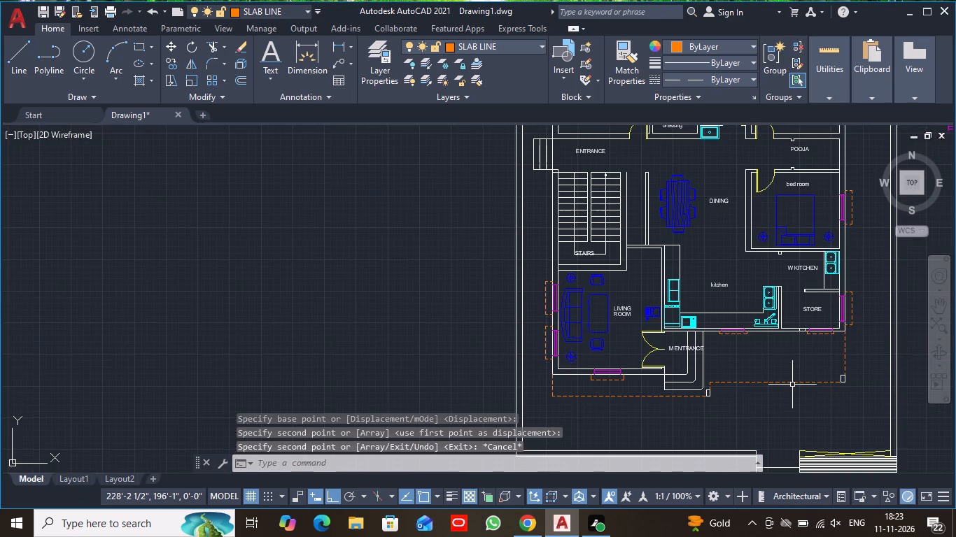
middle_drag(747, 359, 624, 469)
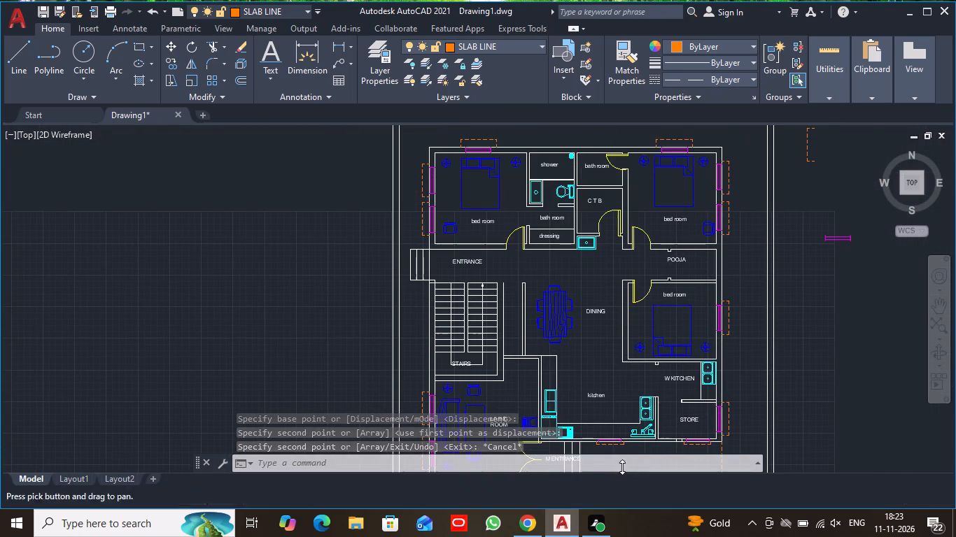
scroll(795, 390, down, 1)
scroll(800, 391, up, 2)
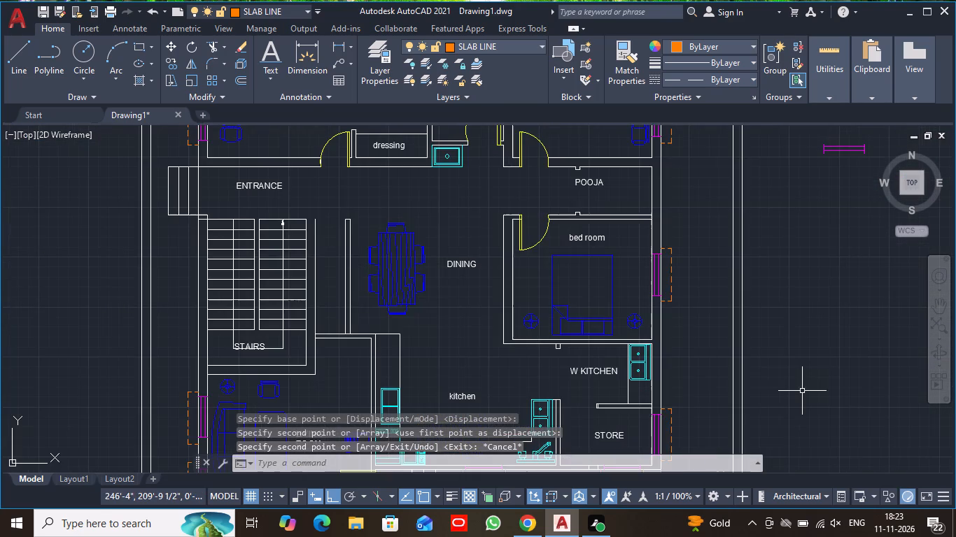
middle_drag(802, 391, 776, 176)
scroll(776, 176, up, 1)
scroll(780, 175, down, 1)
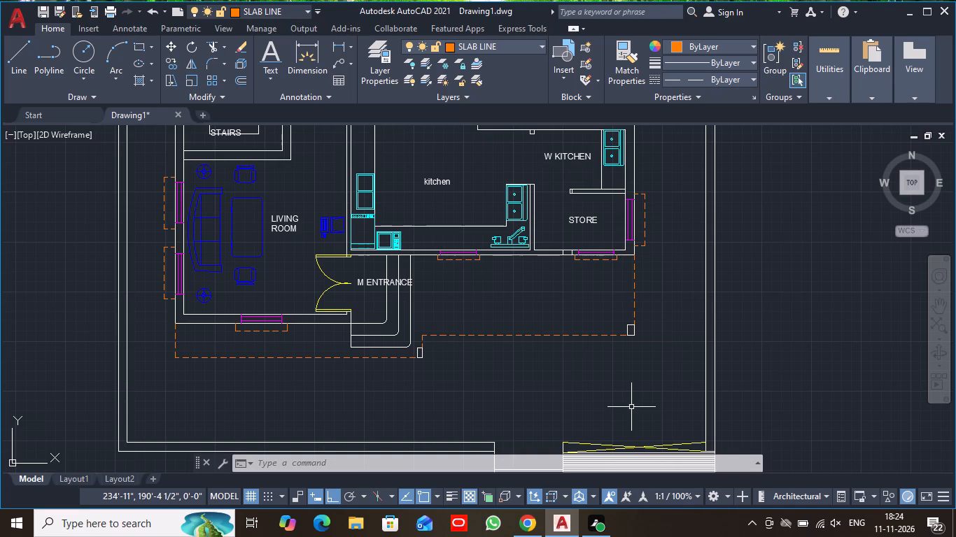
Open DesignCenter with the ADC command and browse the blocks in the Home - Space Planner sample drawing.
text(ADC)
key(space)
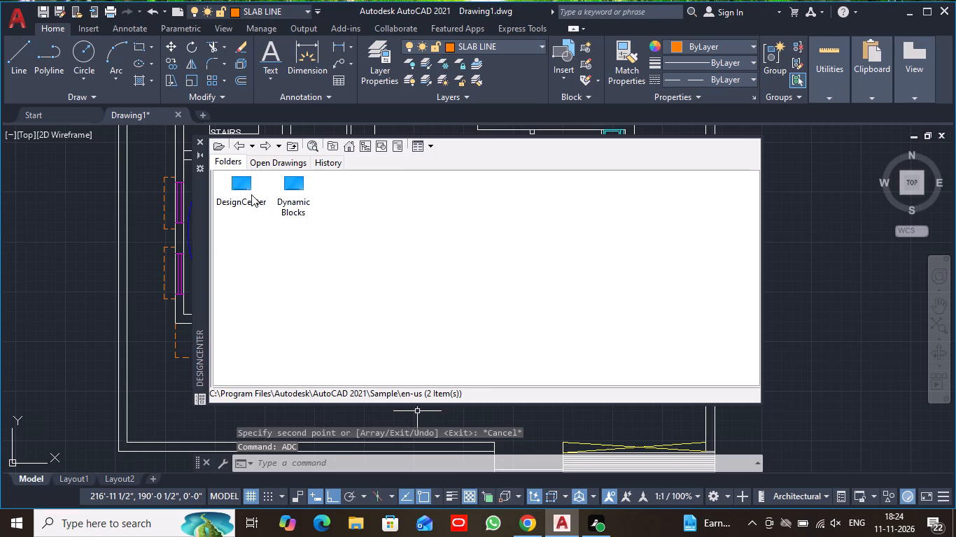
double_click(251, 194)
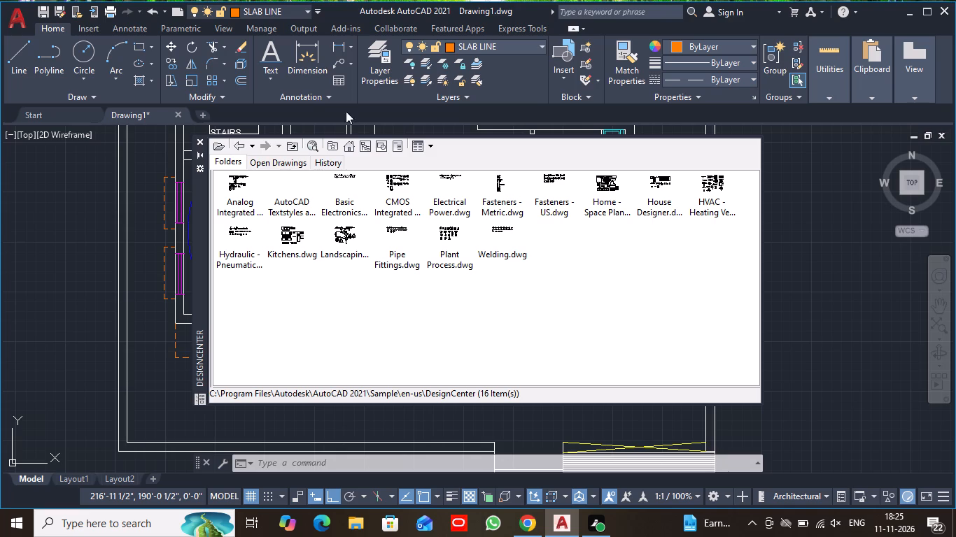
click(234, 145)
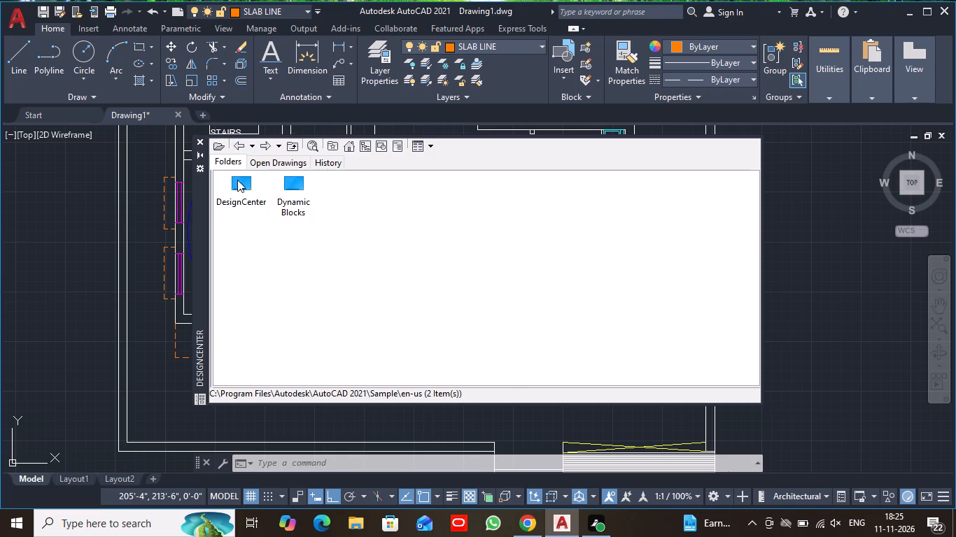
double_click(246, 192)
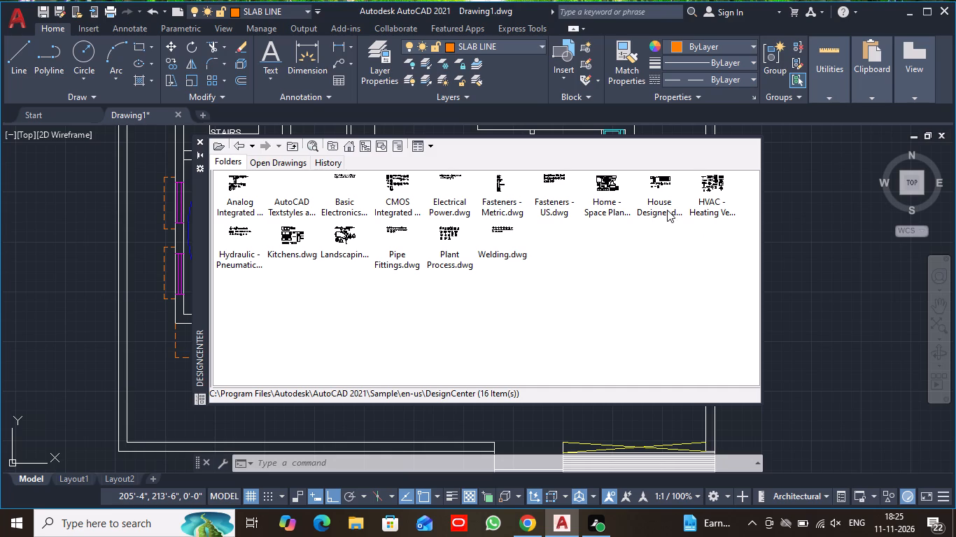
double_click(612, 207)
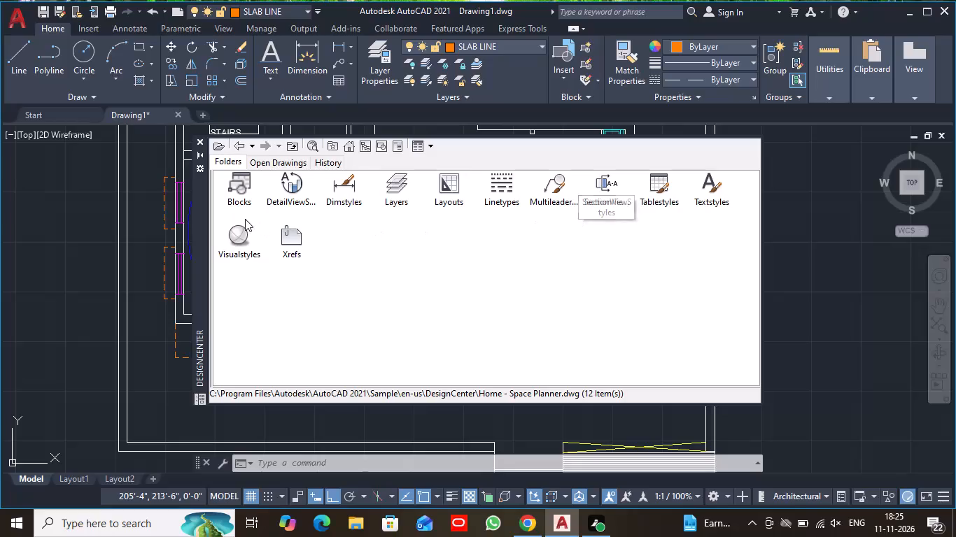
double_click(238, 193)
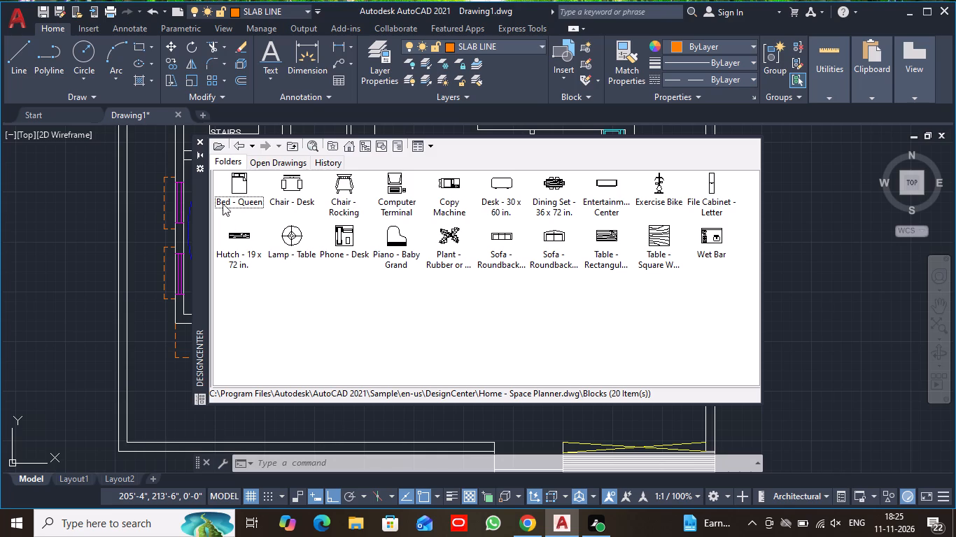
Browse the blocks in the Fasteners - US sample drawing and return to DesignCenter's list of sample drawings.
click(239, 148)
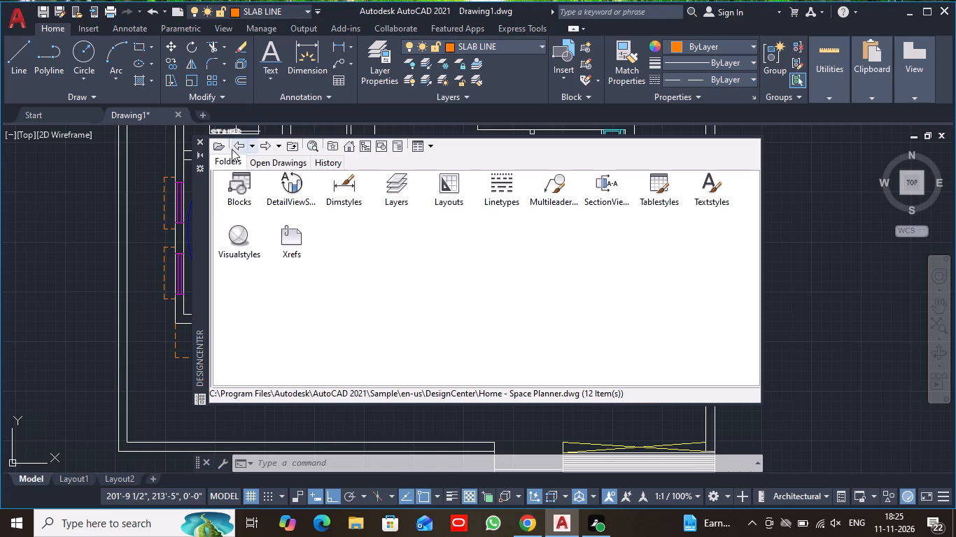
click(234, 145)
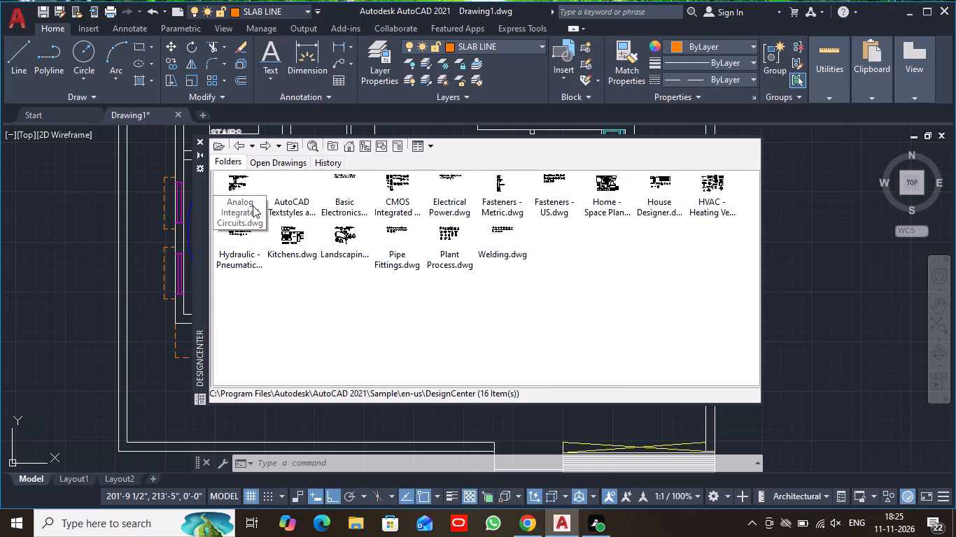
click(235, 142)
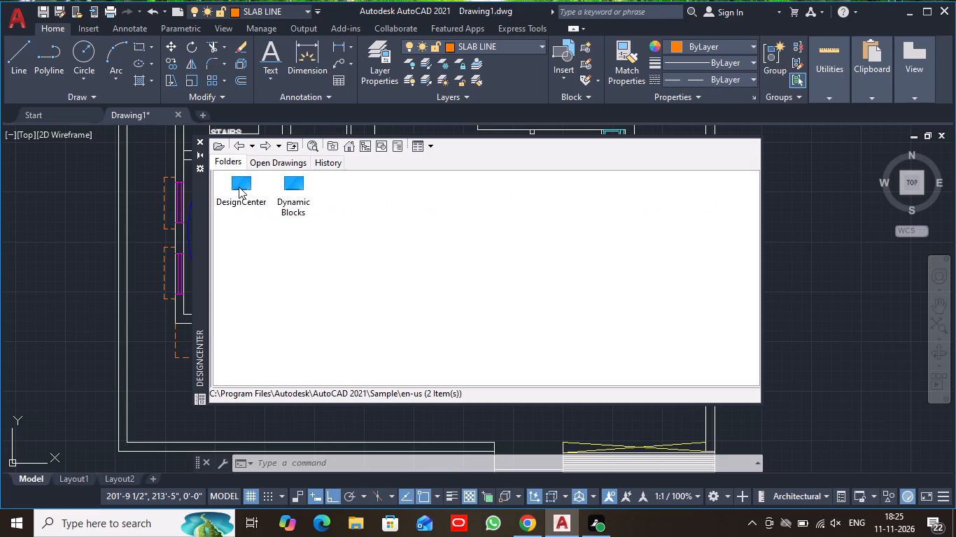
double_click(239, 187)
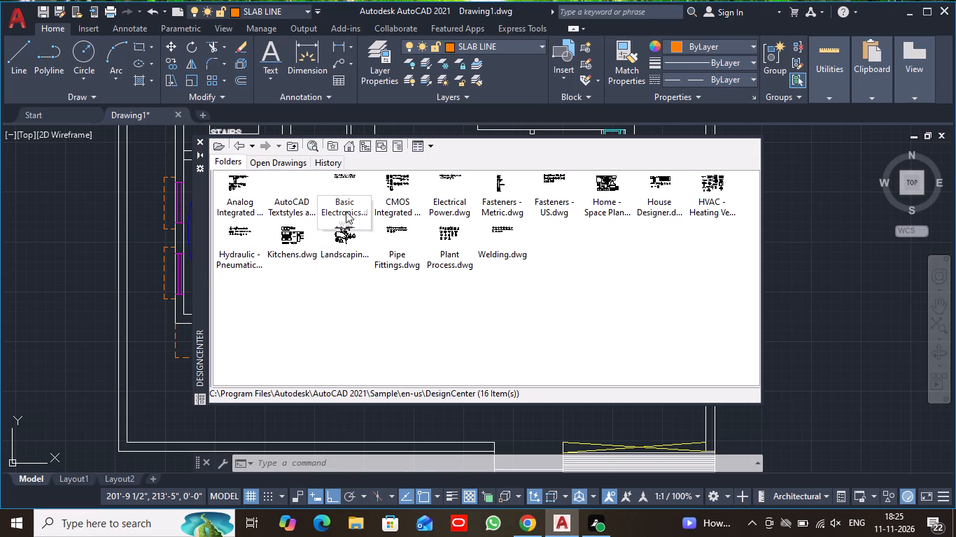
double_click(554, 209)
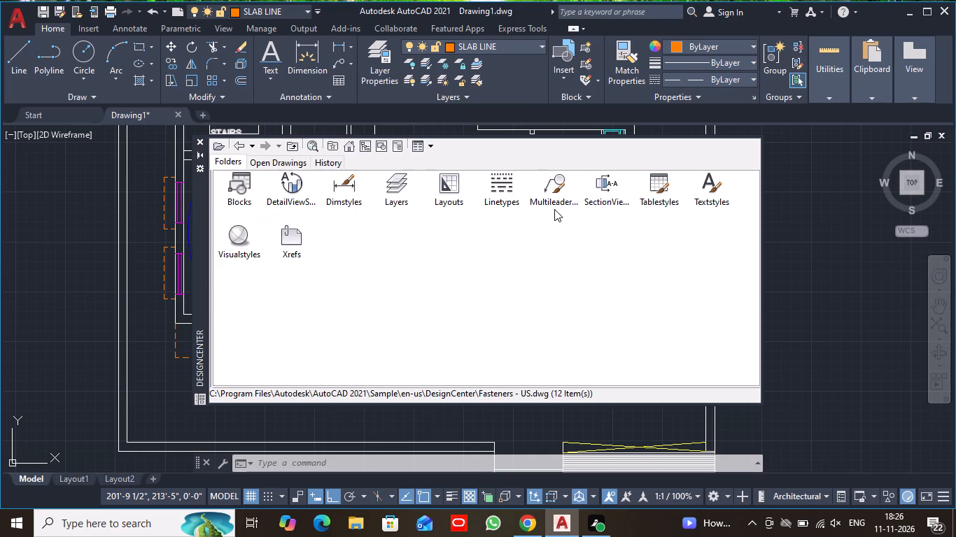
double_click(248, 193)
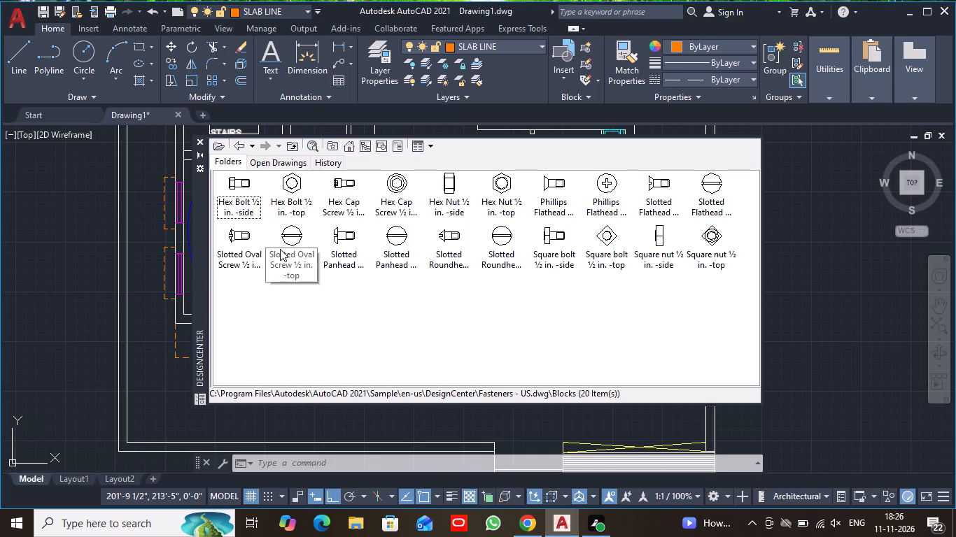
click(241, 148)
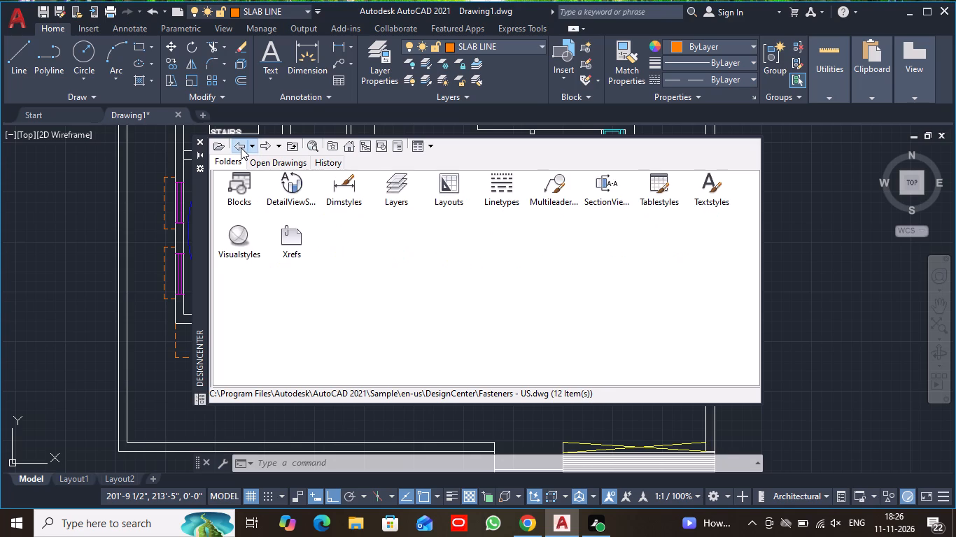
click(241, 148)
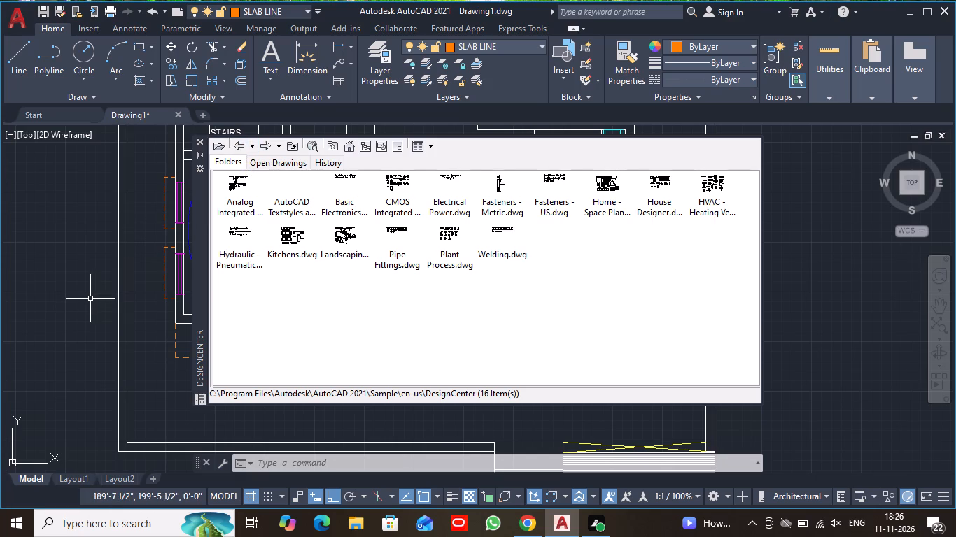
Browse the blocks in the Analog Integrated Circuits sample drawing and the contents of AutoCAD Textstyles and Linetypes.
double_click(248, 205)
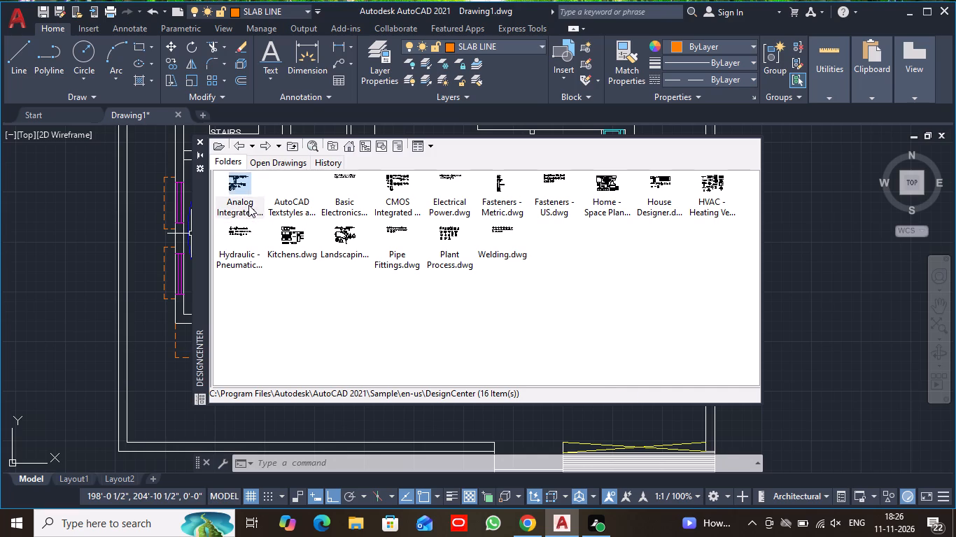
double_click(237, 191)
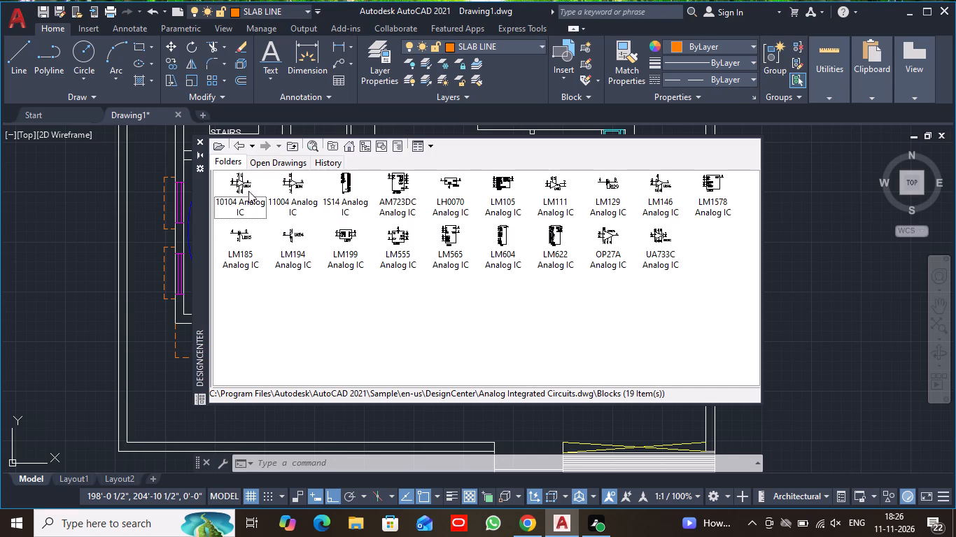
click(241, 147)
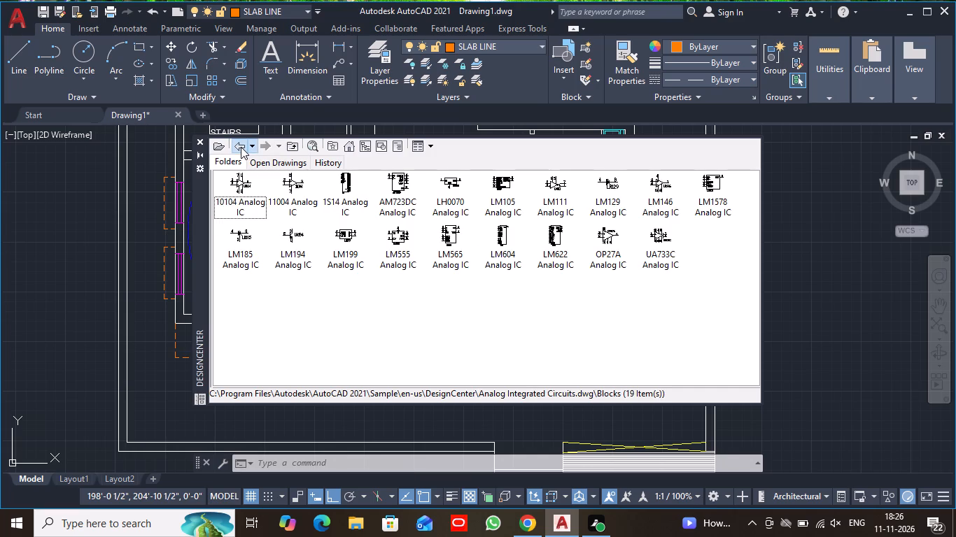
click(241, 145)
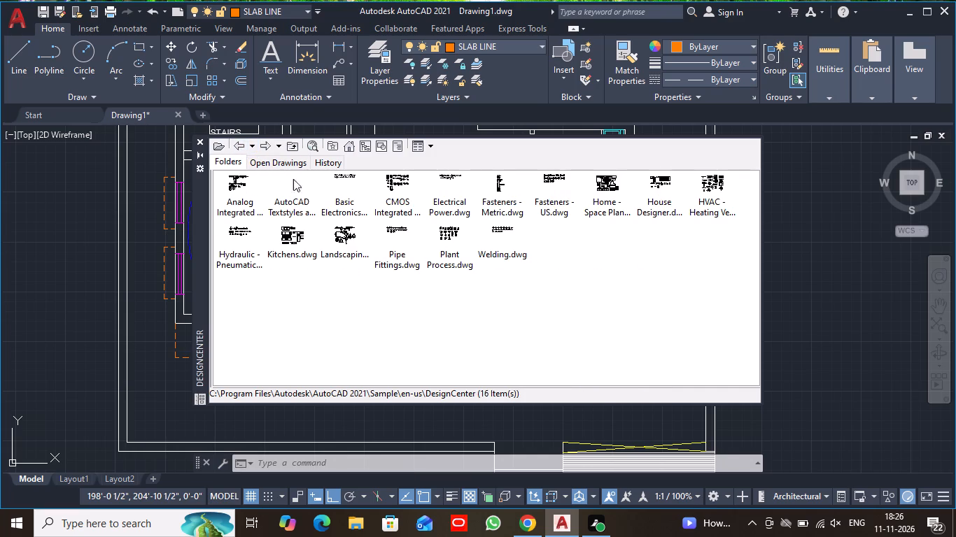
double_click(302, 196)
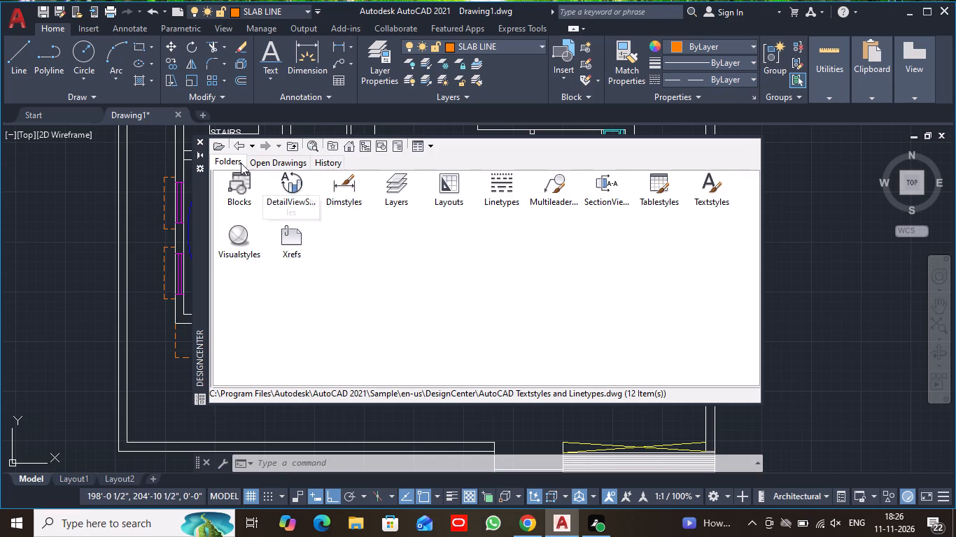
click(237, 143)
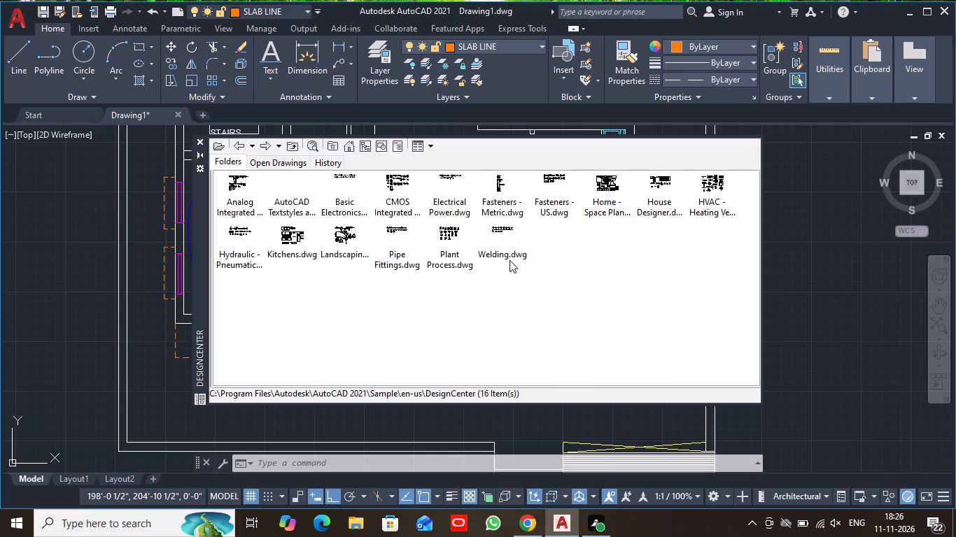
Browse the blocks in the Welding and Plant Process sample drawings and return to the list of sample drawings.
double_click(500, 249)
double_click(232, 187)
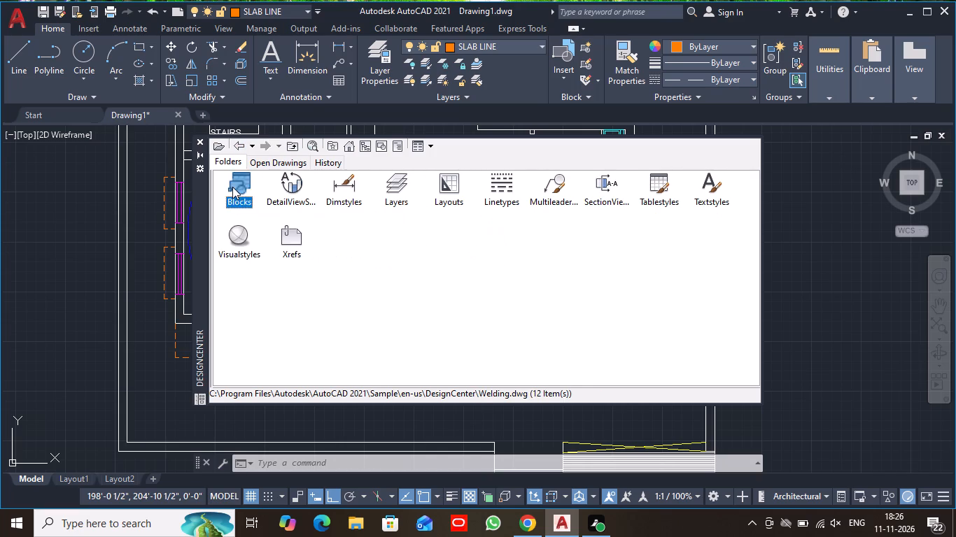
click(236, 145)
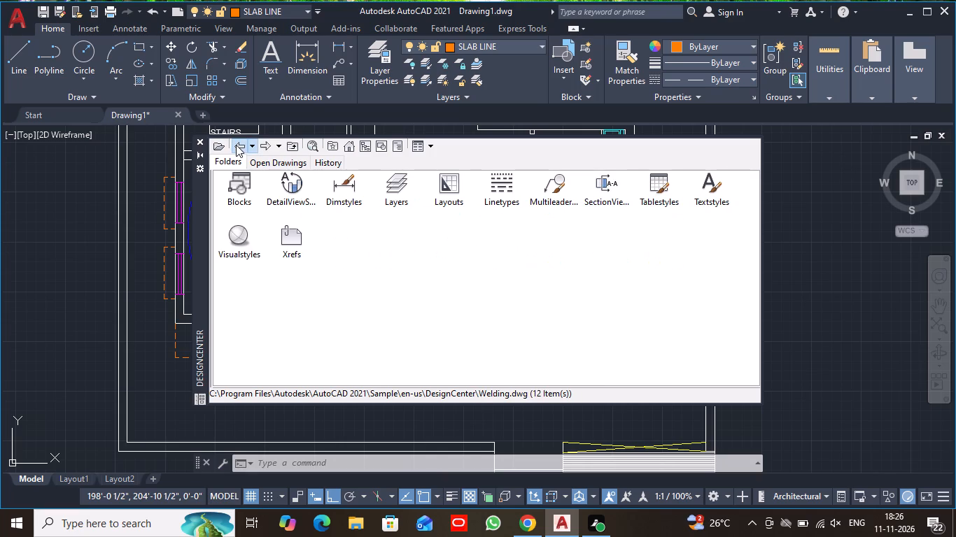
click(236, 145)
double_click(437, 242)
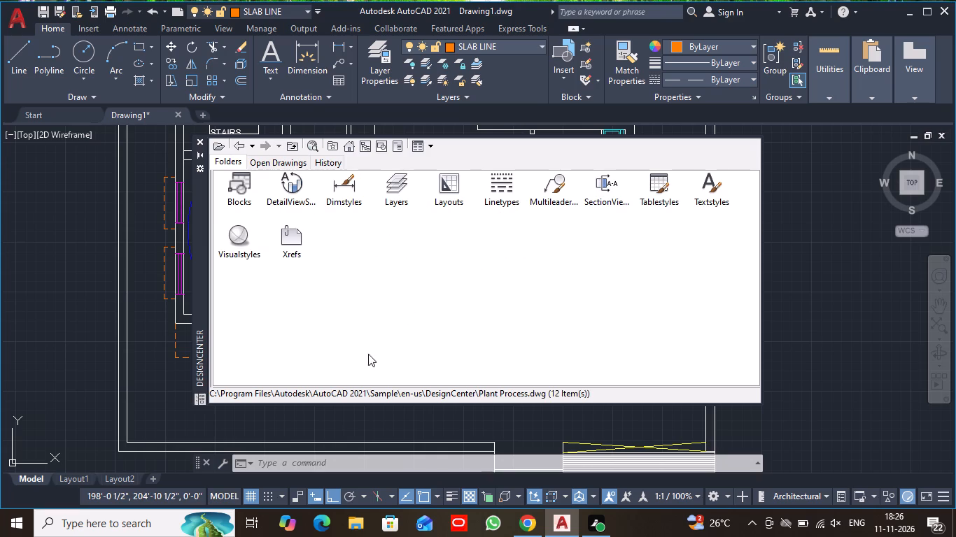
double_click(244, 196)
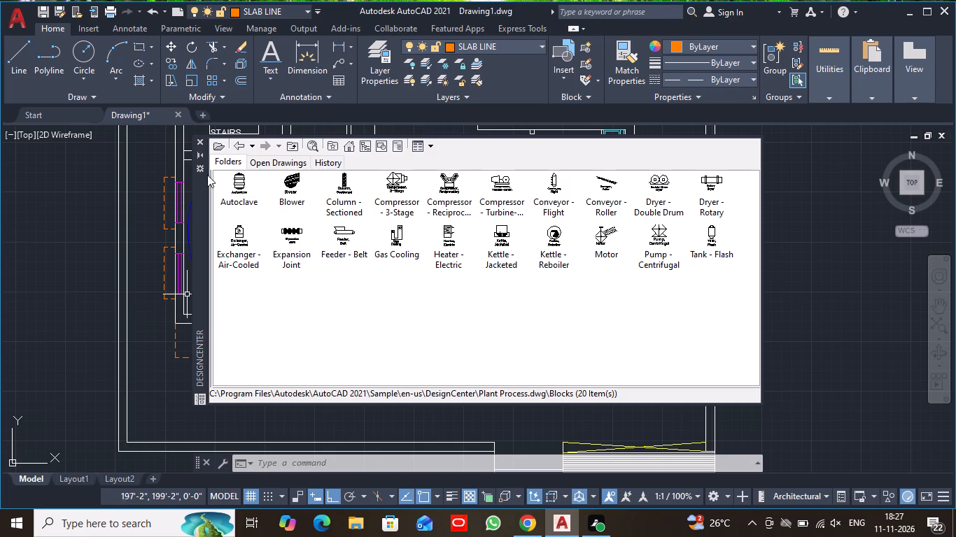
click(238, 148)
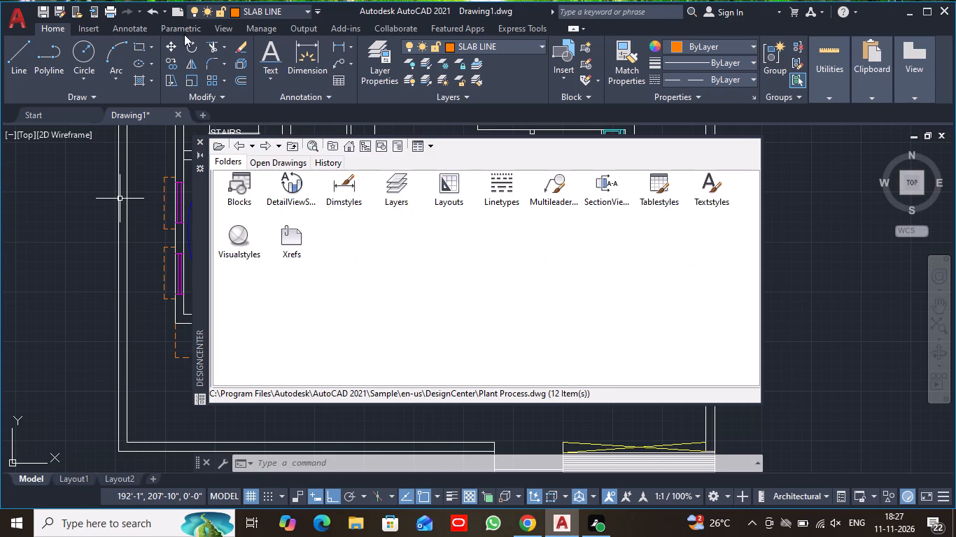
click(238, 145)
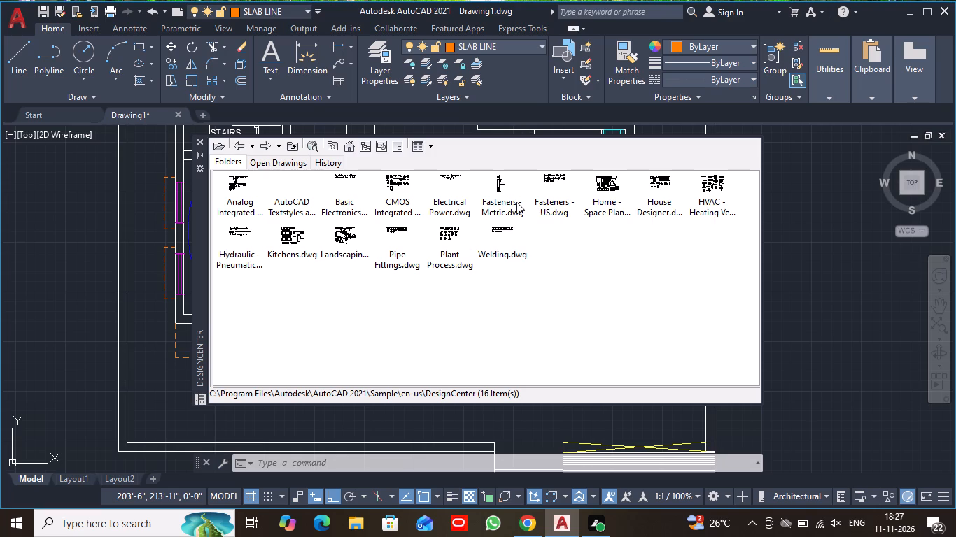
Browse the blocks in the House Designer sample drawing and return to the list of sample drawings.
double_click(667, 200)
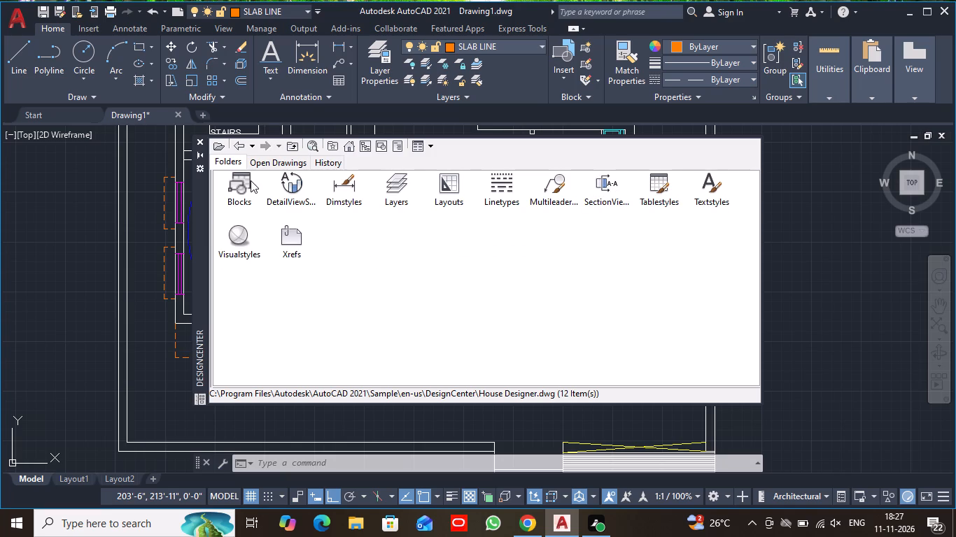
double_click(248, 180)
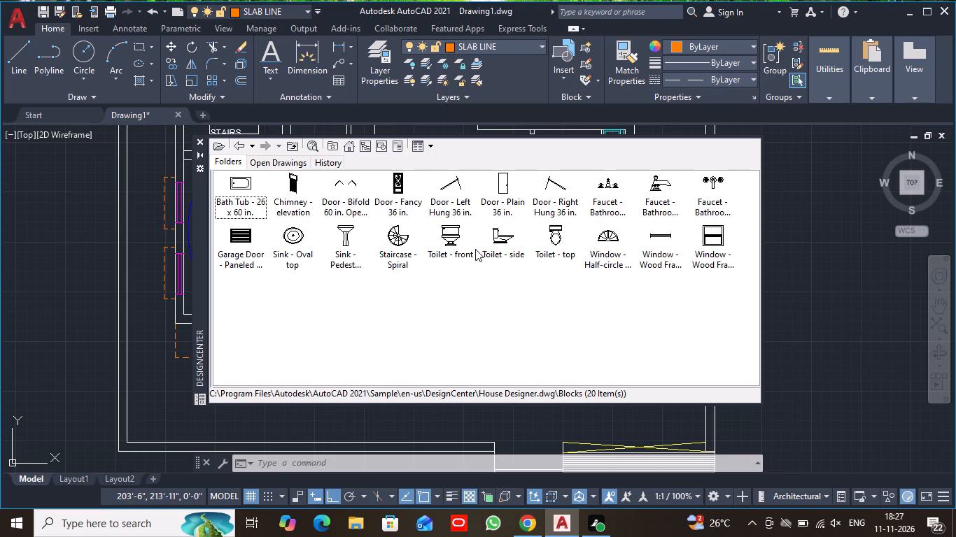
click(239, 148)
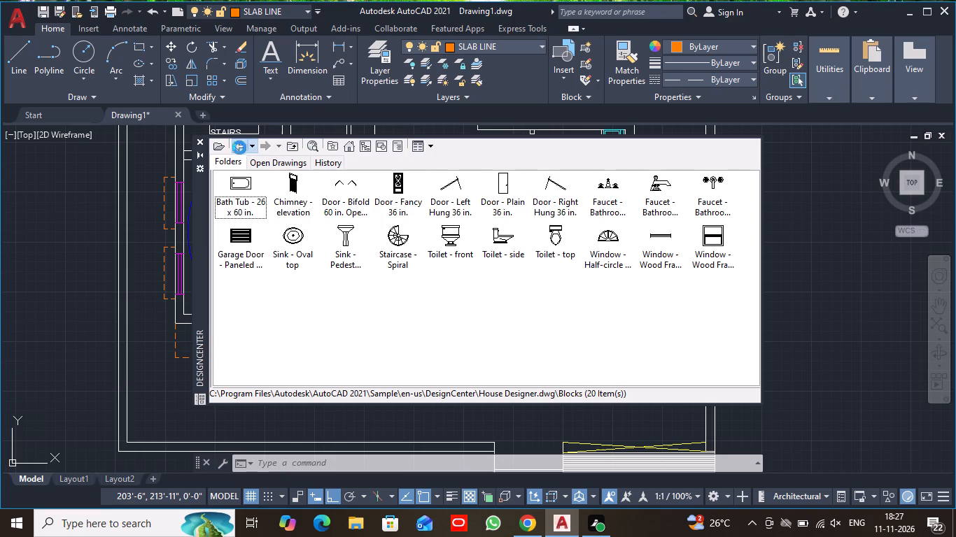
click(239, 148)
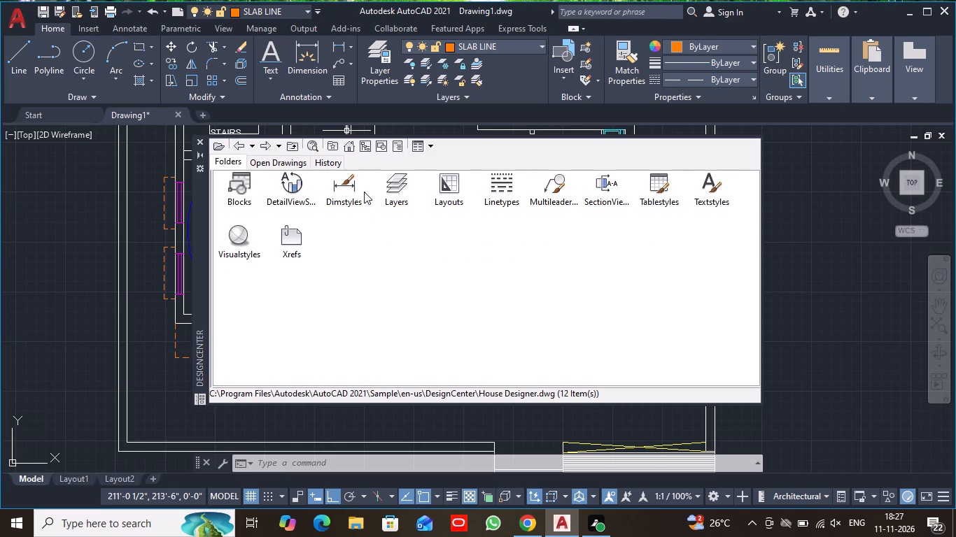
click(236, 145)
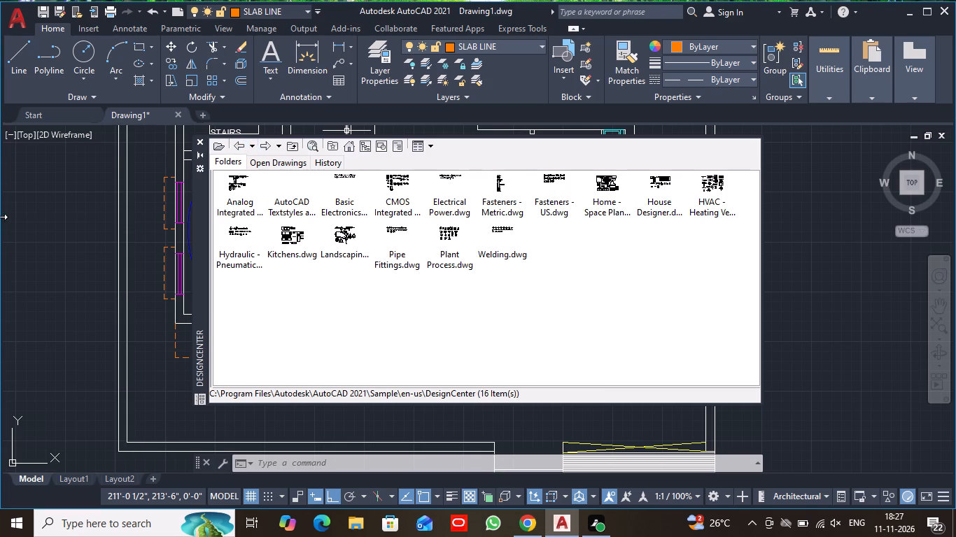
Look through the blocks of the Home - Space Planner and Fasteners - US sample drawings again.
double_click(618, 210)
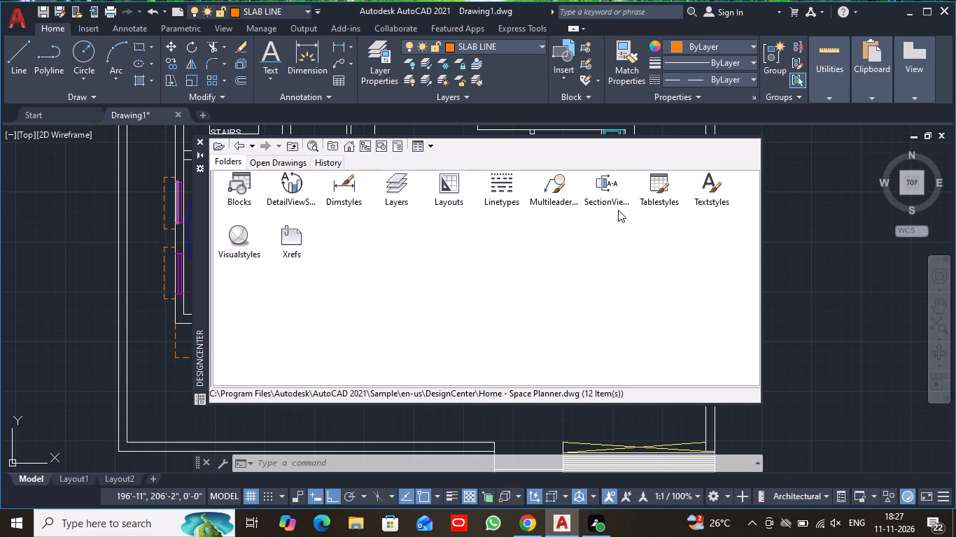
double_click(242, 185)
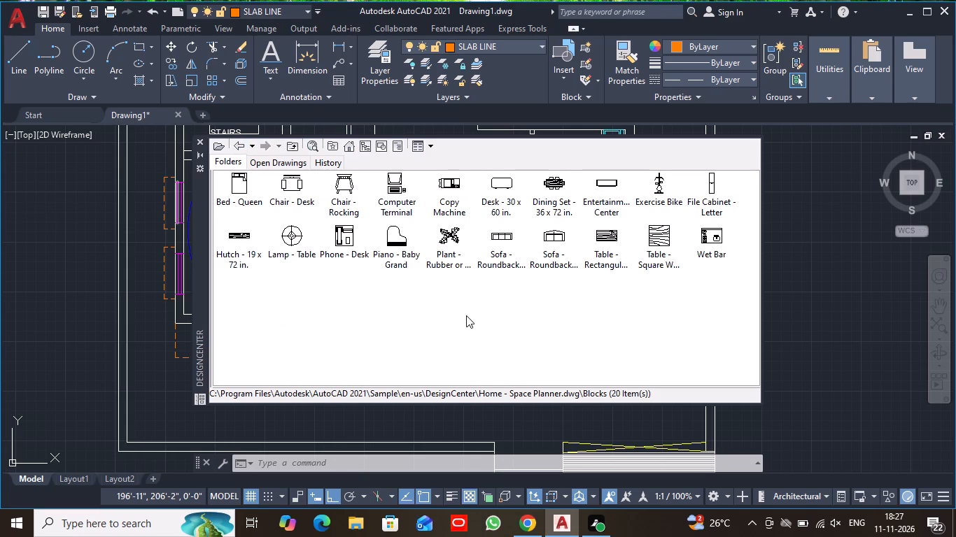
click(238, 143)
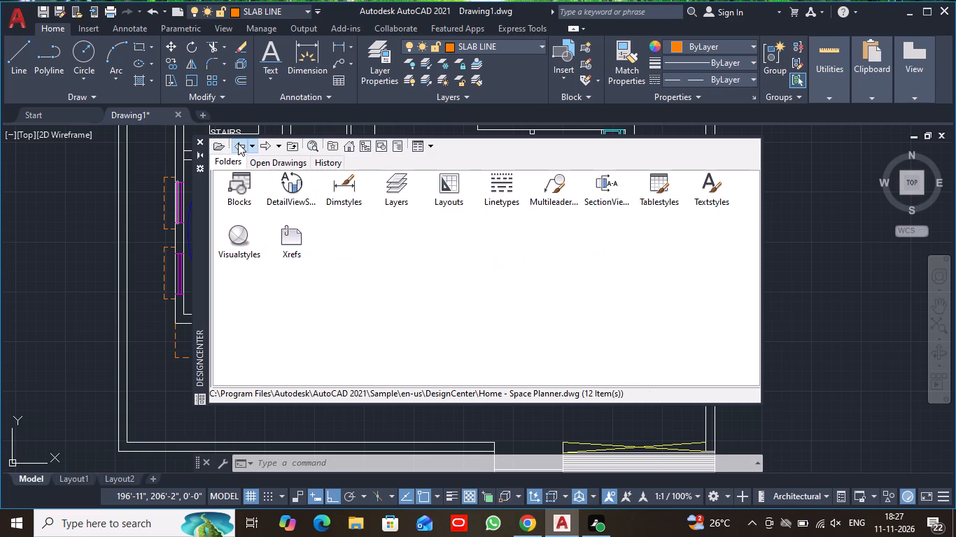
click(238, 143)
double_click(556, 210)
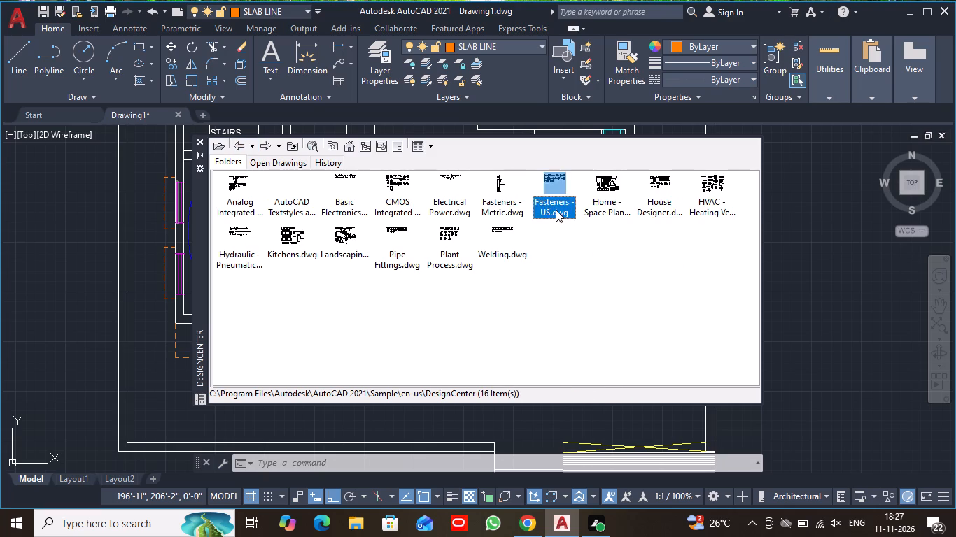
double_click(244, 187)
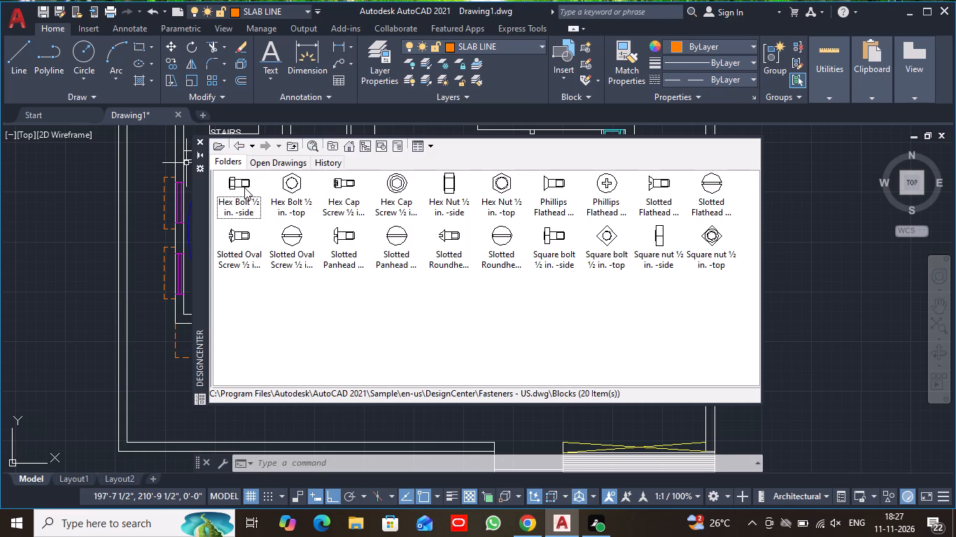
click(241, 148)
click(241, 148)
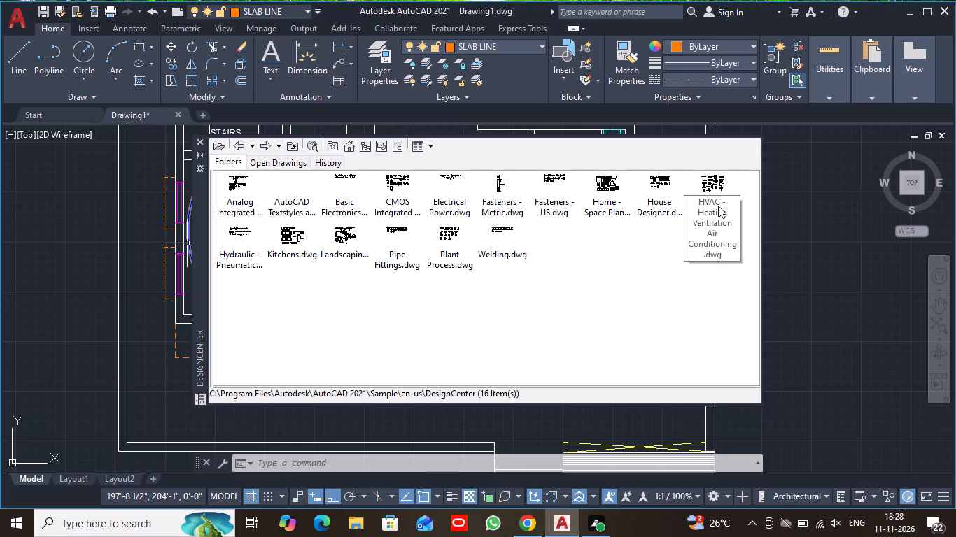
Browse the blocks in the HVAC - Heating Ventilation Air Conditioning sample drawing, and return to the DesignCenter sample folder through en-us.
double_click(715, 182)
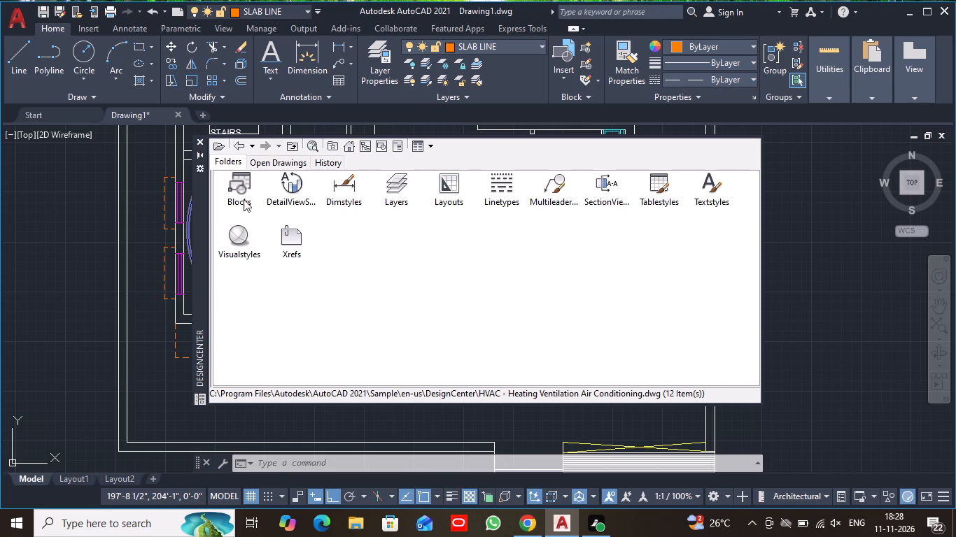
double_click(242, 194)
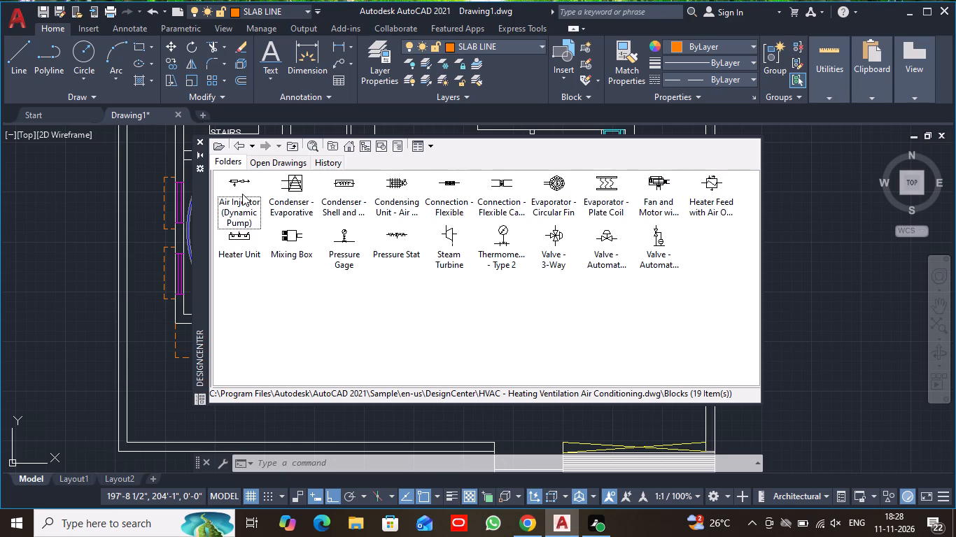
click(238, 147)
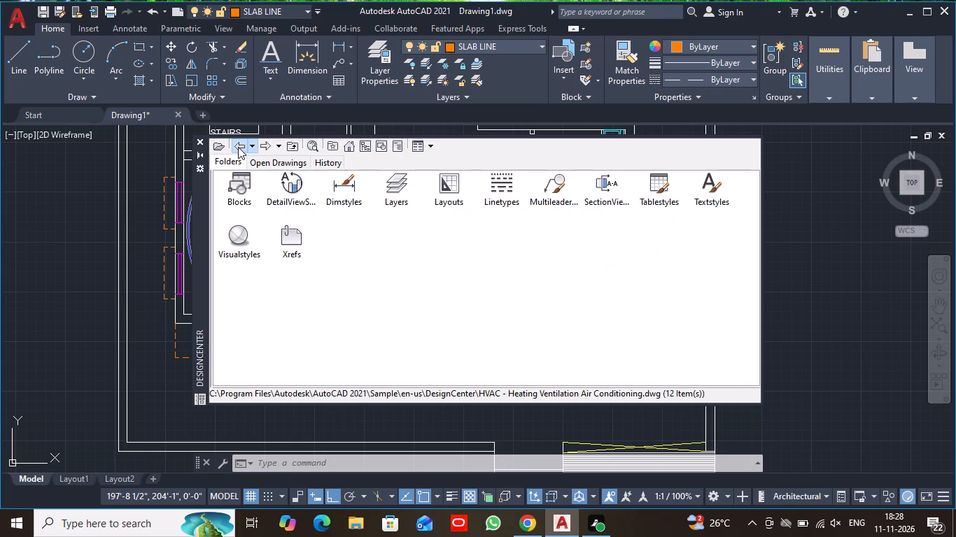
click(238, 147)
click(238, 147)
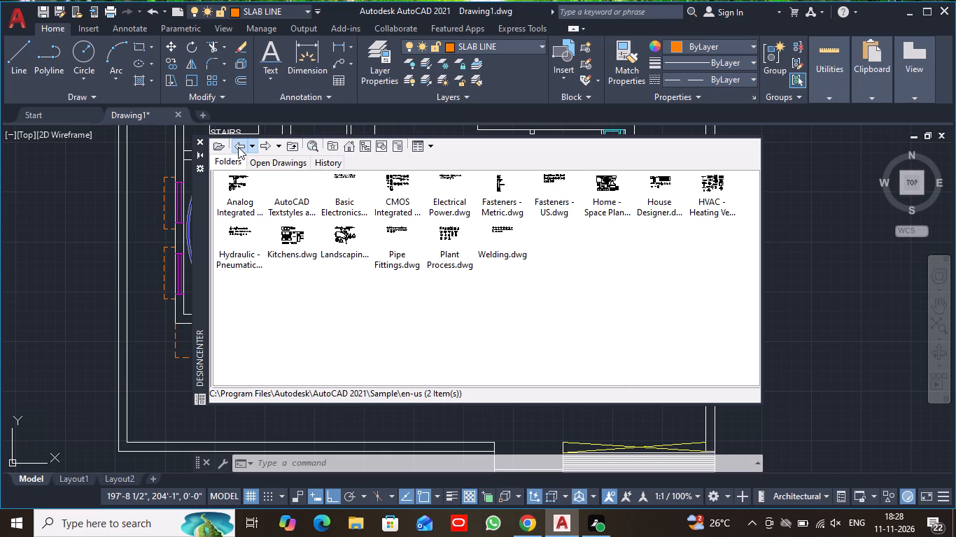
click(238, 147)
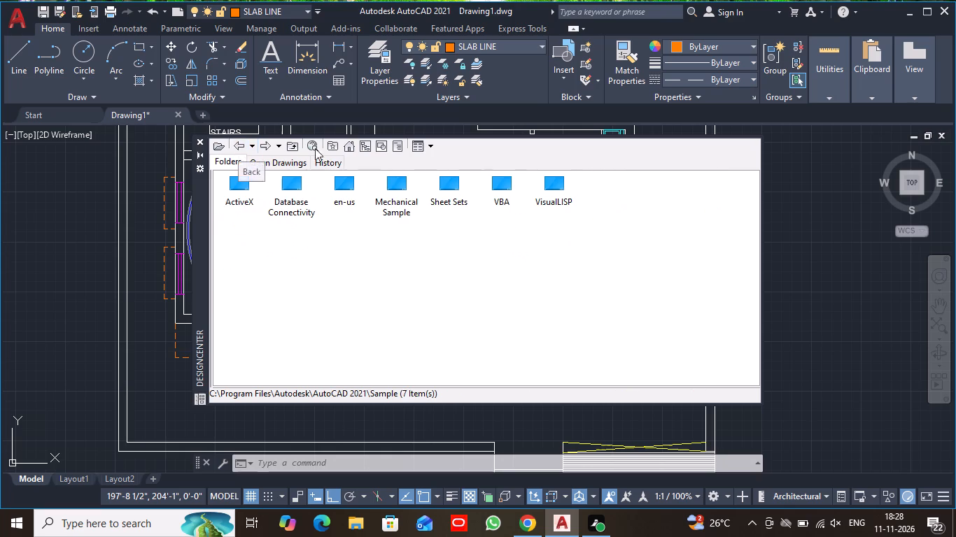
double_click(341, 196)
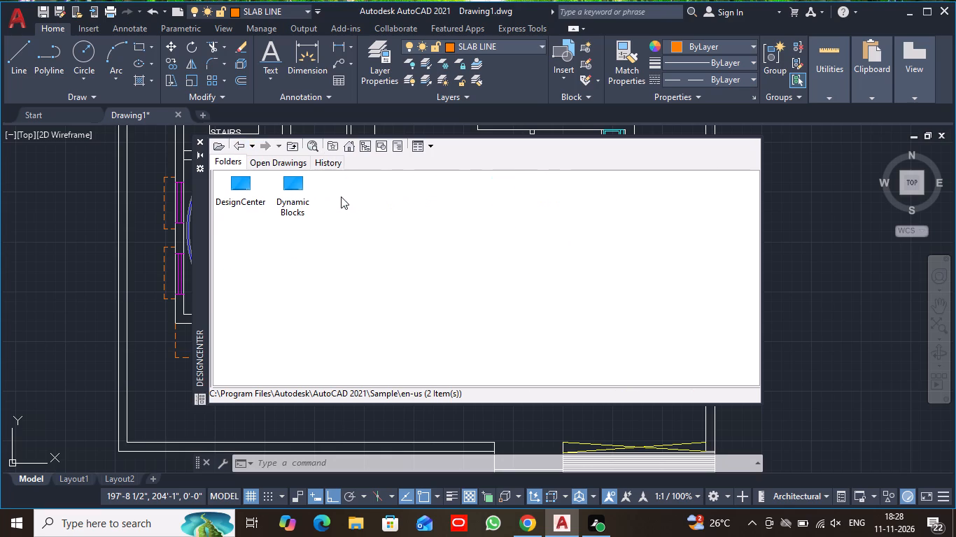
double_click(260, 200)
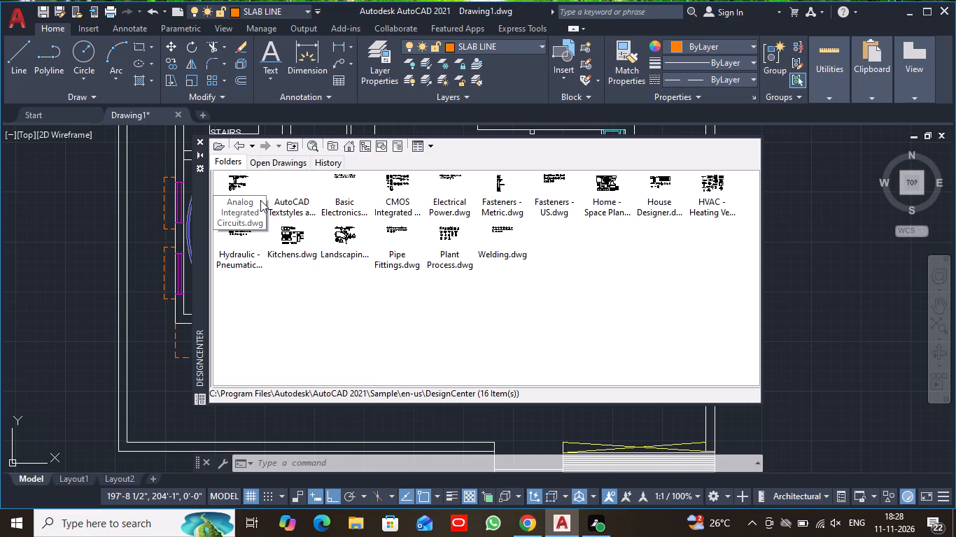
Insert the Car - sedan side block from the Landscaping sample drawing east of the plot boundary and close DesignCenter.
double_click(340, 239)
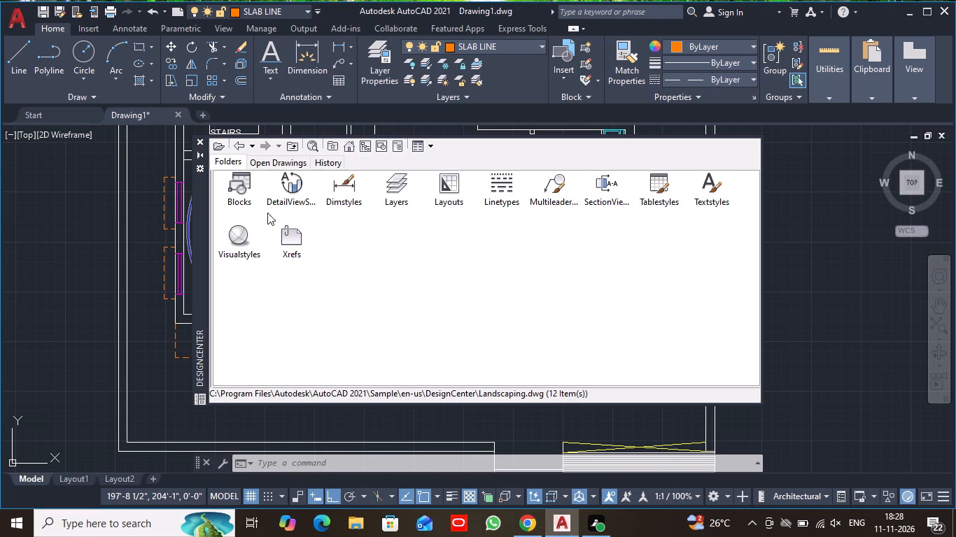
double_click(253, 197)
double_click(239, 195)
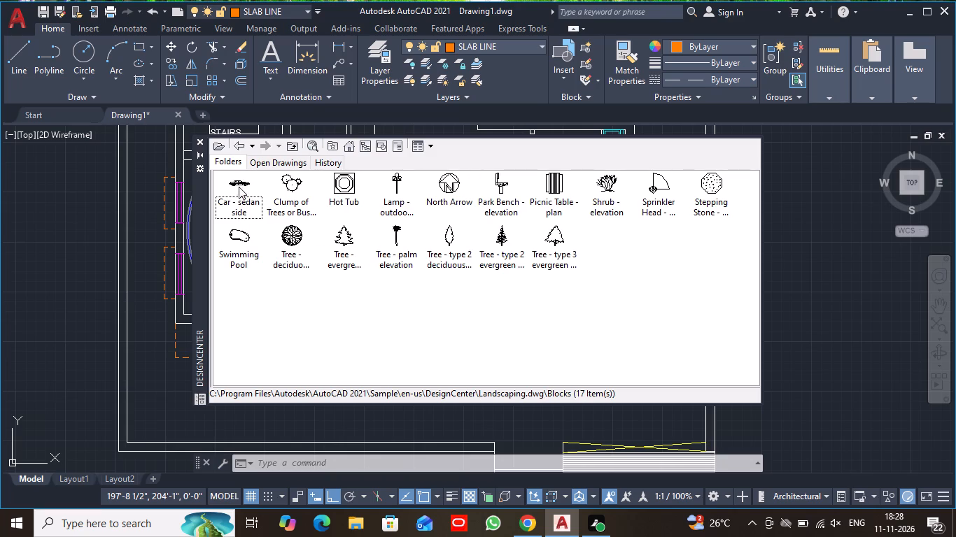
click(239, 187)
drag(239, 187, 841, 302)
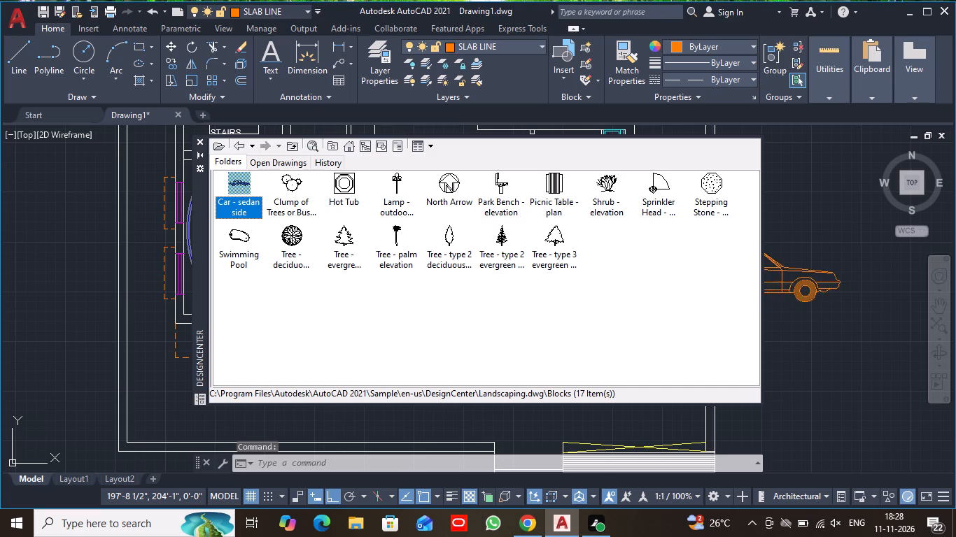
drag(841, 302, 919, 303)
click(919, 303)
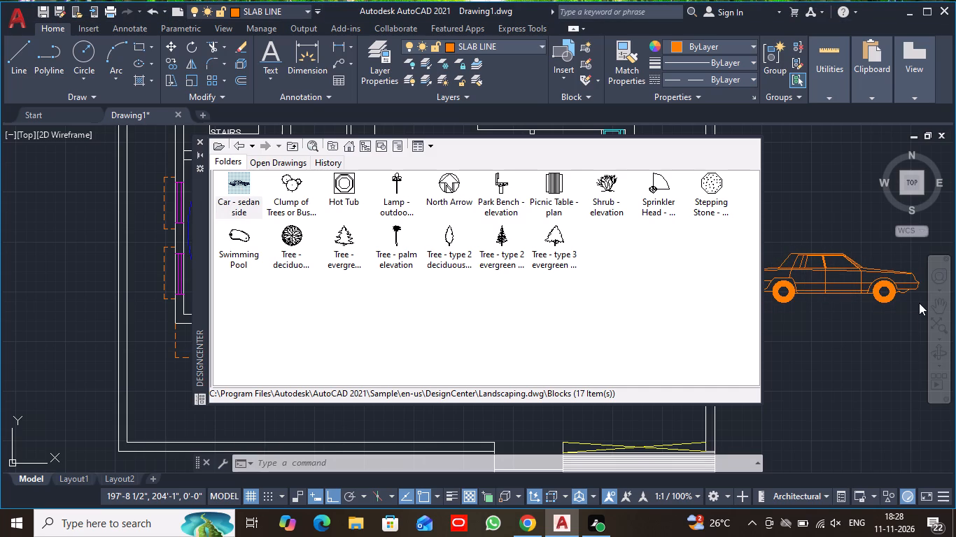
click(199, 141)
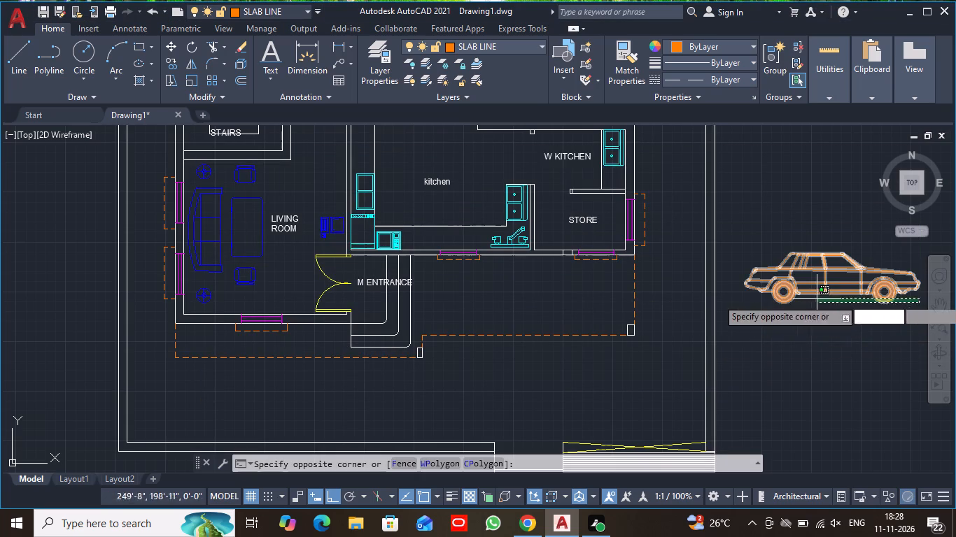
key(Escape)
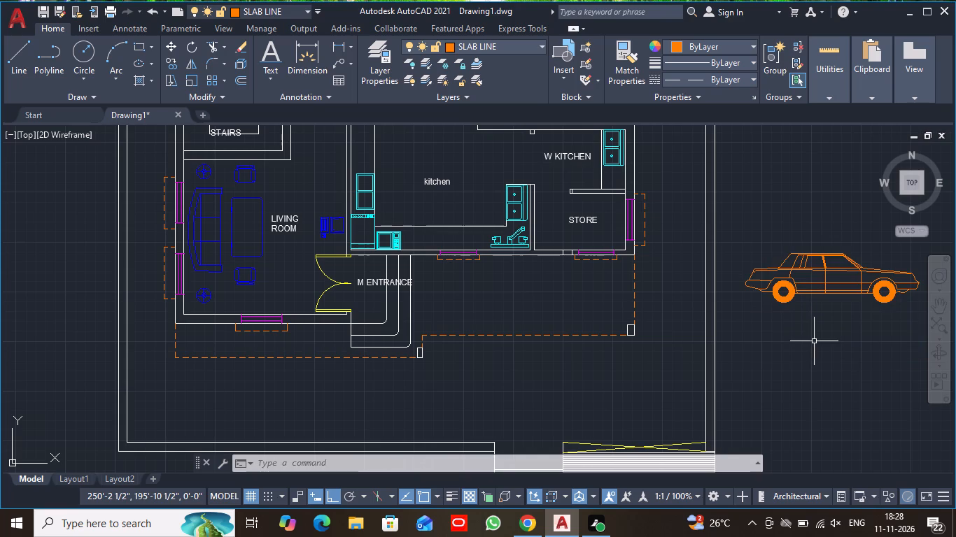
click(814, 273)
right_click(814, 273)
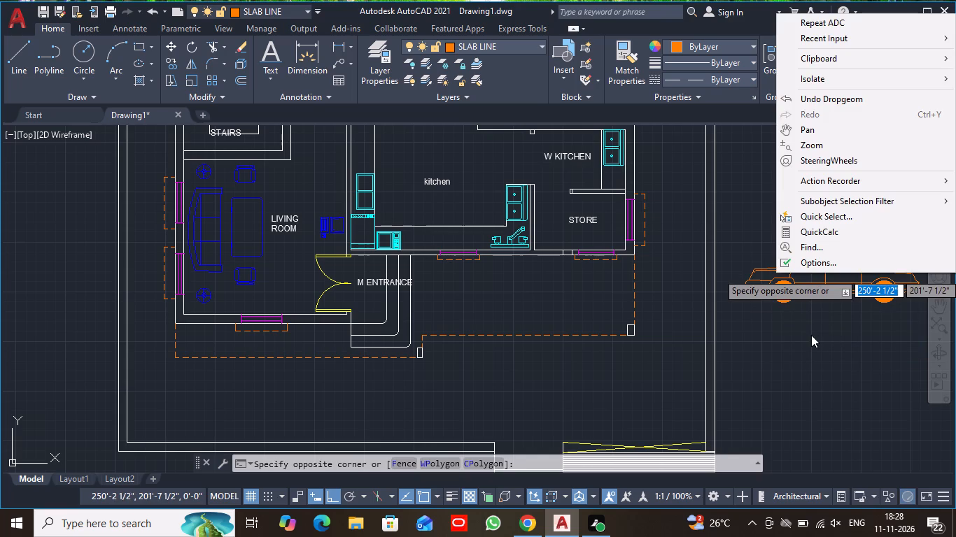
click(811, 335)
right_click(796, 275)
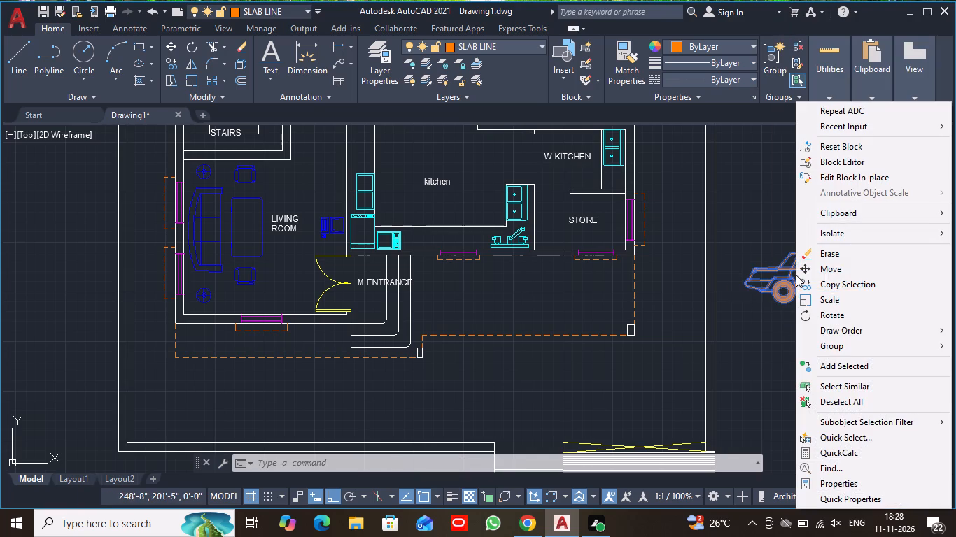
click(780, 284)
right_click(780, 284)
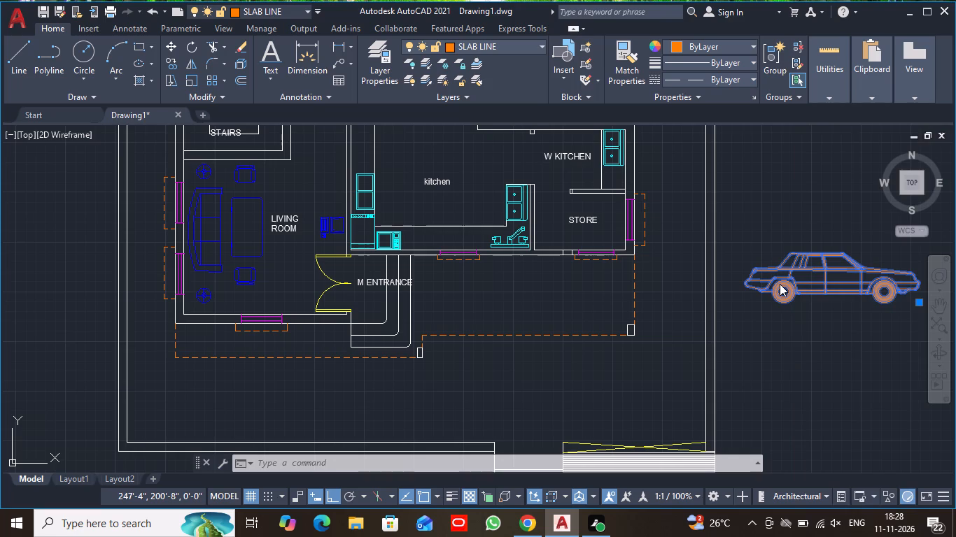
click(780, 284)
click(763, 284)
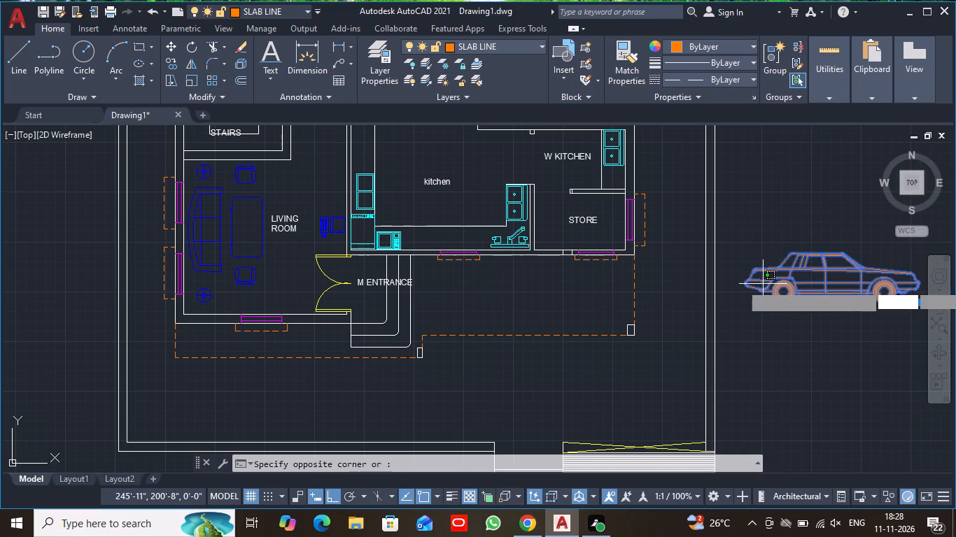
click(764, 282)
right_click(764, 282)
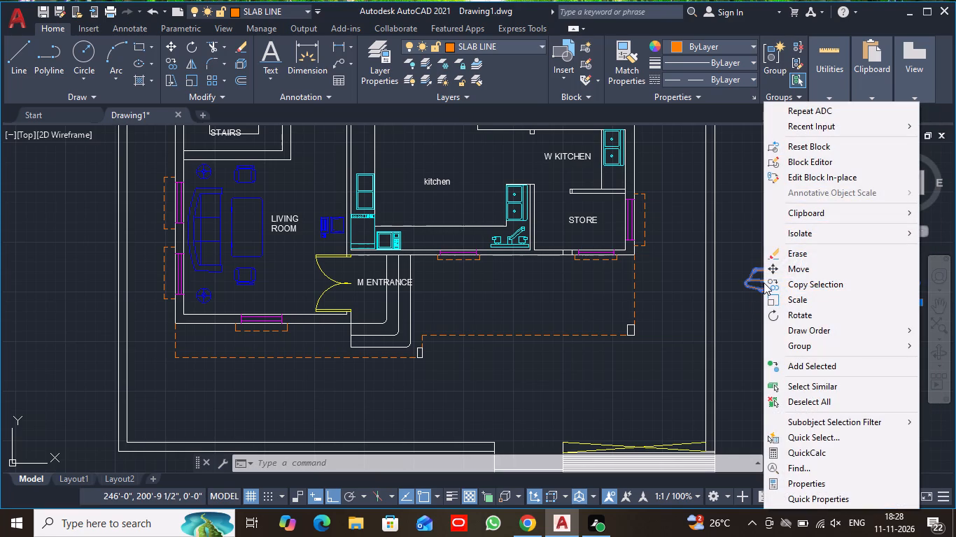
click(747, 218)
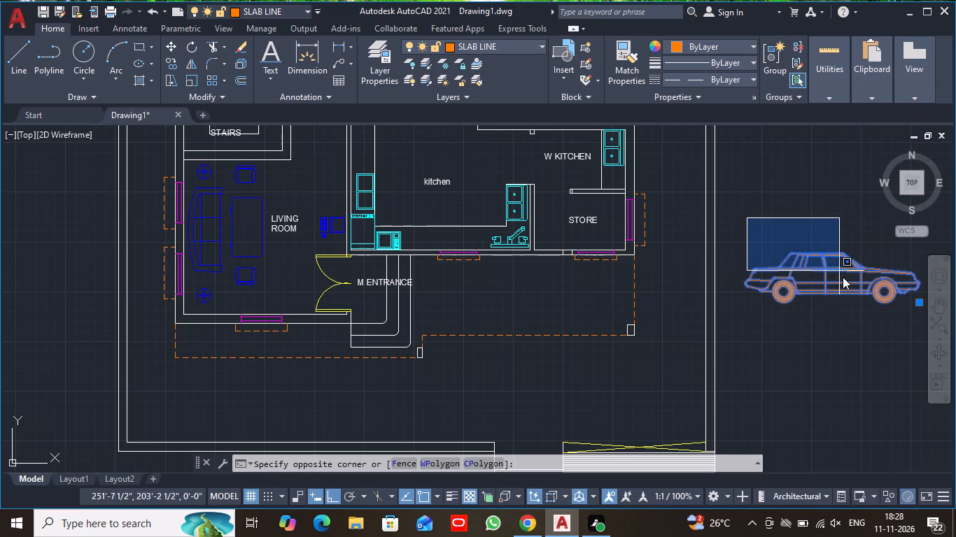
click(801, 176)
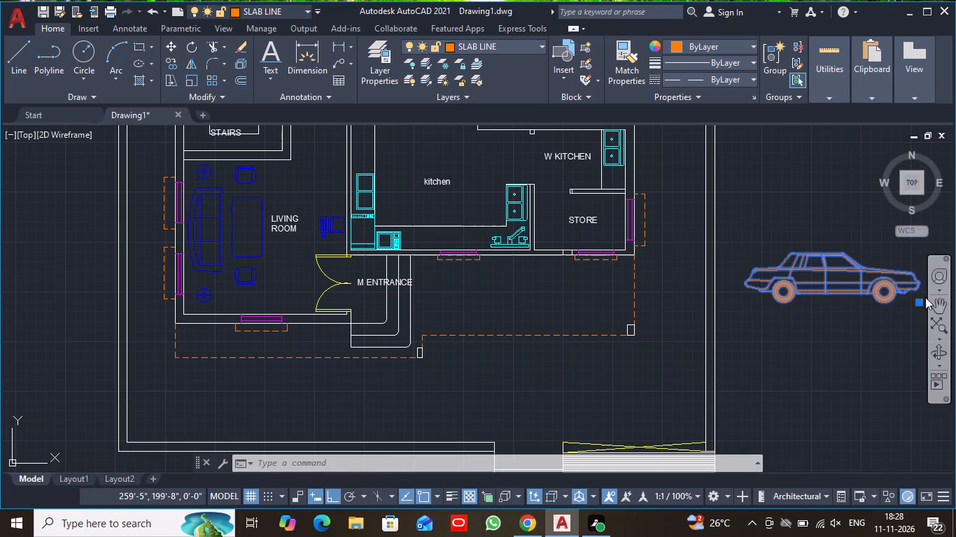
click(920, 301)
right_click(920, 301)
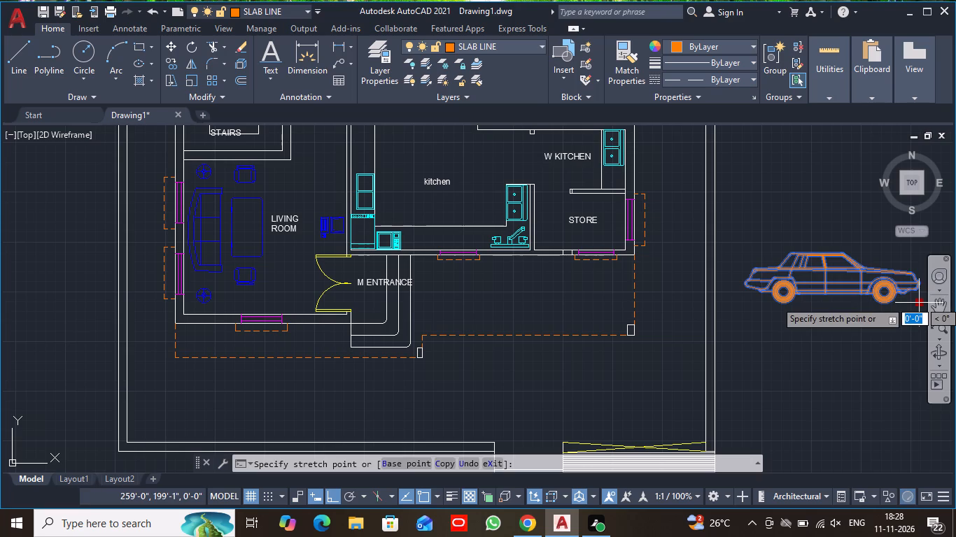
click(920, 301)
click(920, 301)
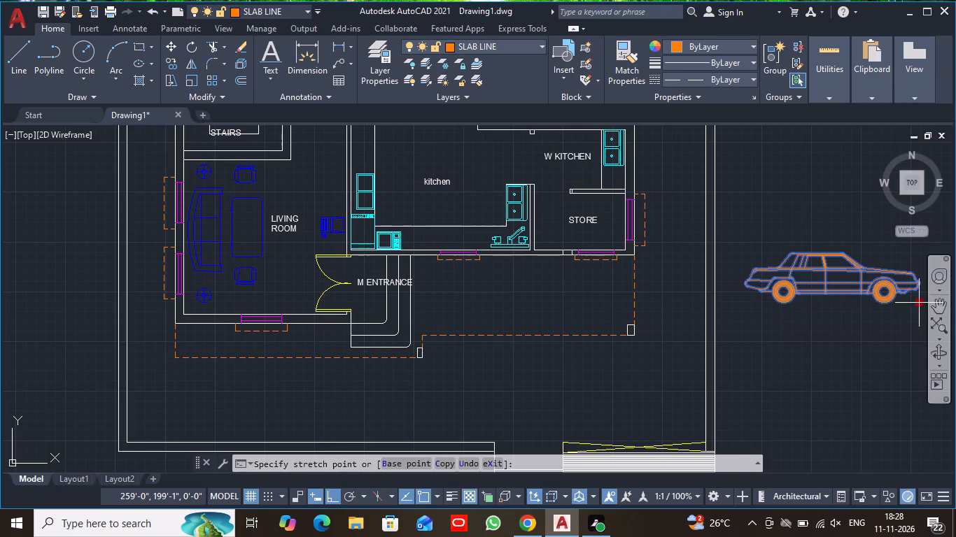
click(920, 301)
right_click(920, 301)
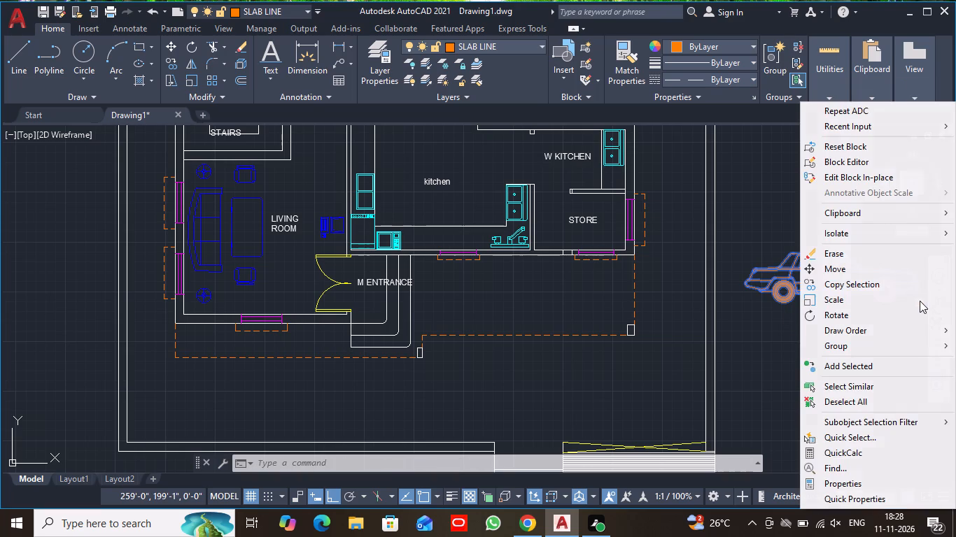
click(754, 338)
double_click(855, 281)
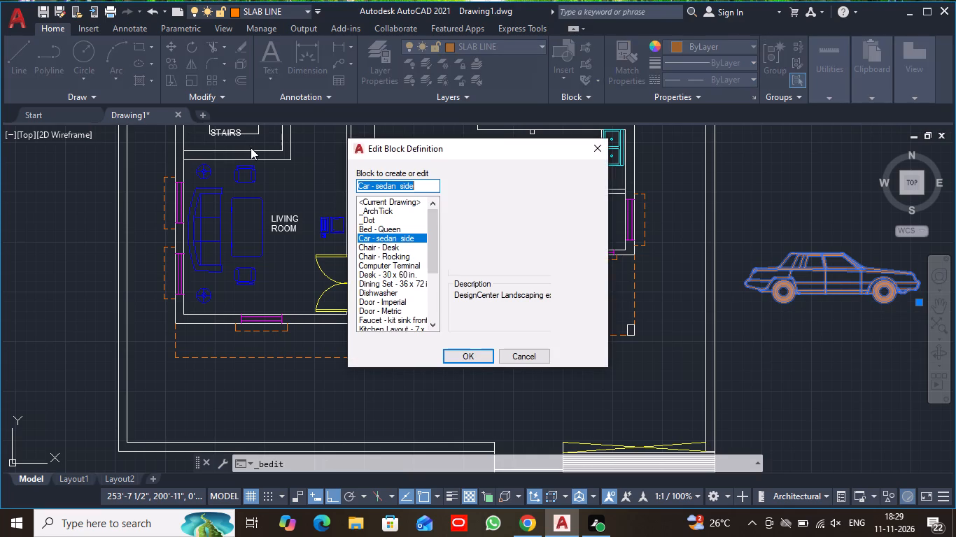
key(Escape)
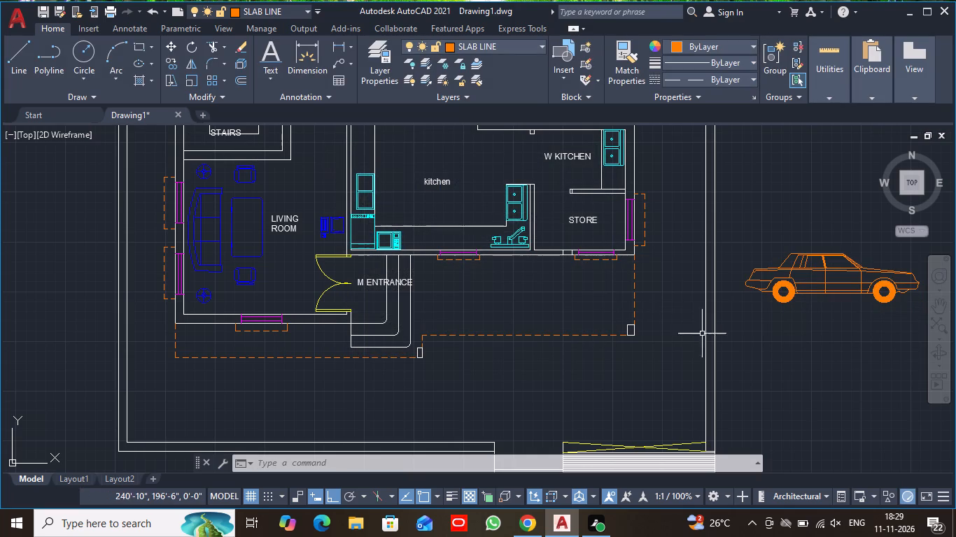
Move the sedan side-view car block straight south by about 4'-4", keeping it east of the plot boundary.
middle_drag(752, 343, 537, 341)
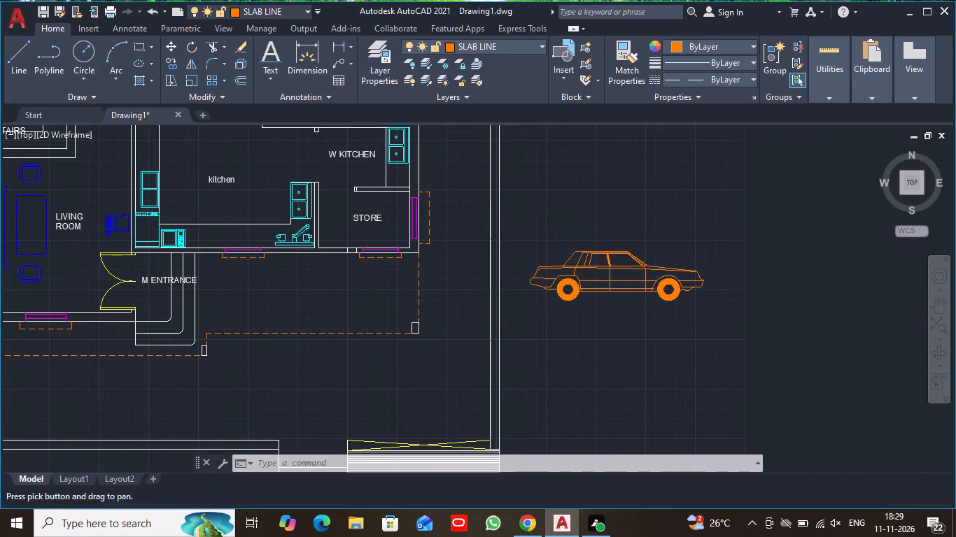
click(575, 266)
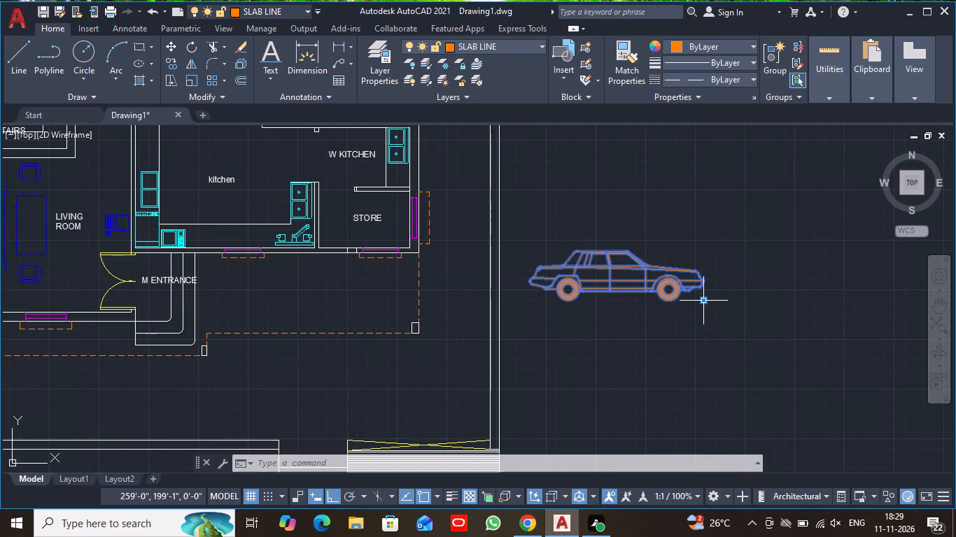
right_click(703, 301)
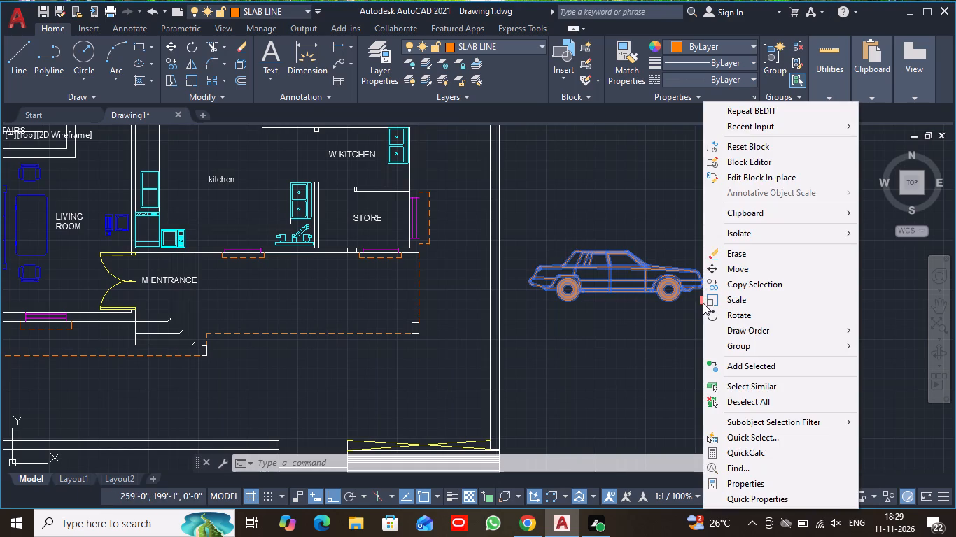
click(685, 300)
click(701, 302)
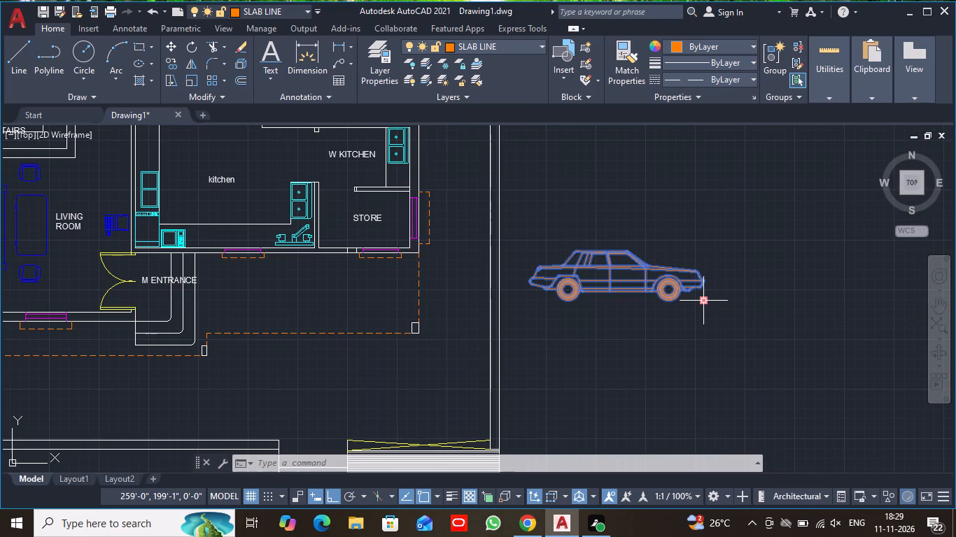
click(701, 302)
double_click(701, 302)
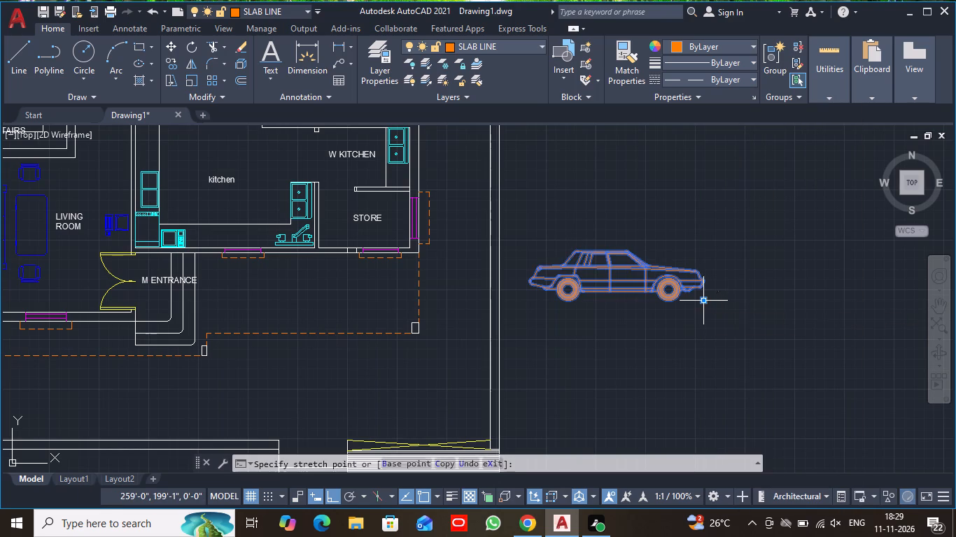
double_click(701, 302)
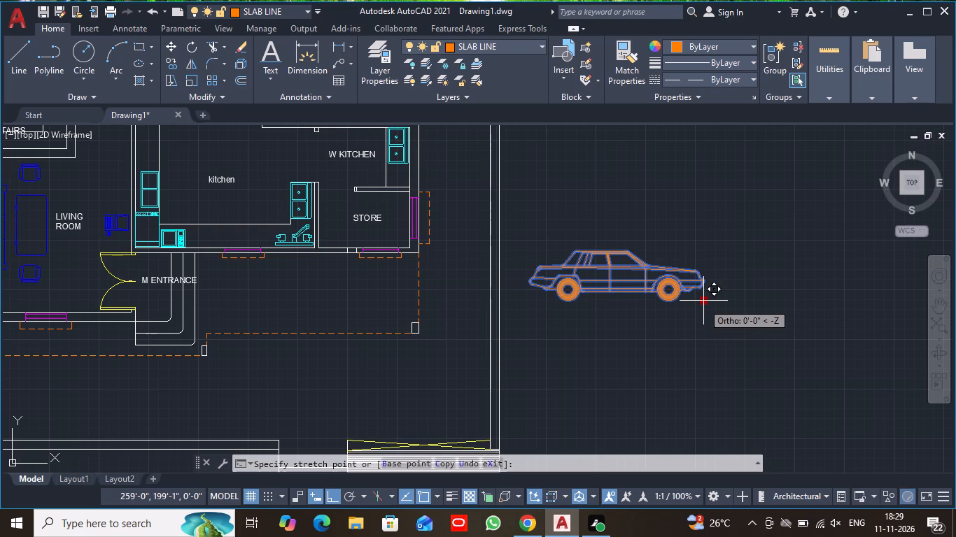
click(675, 353)
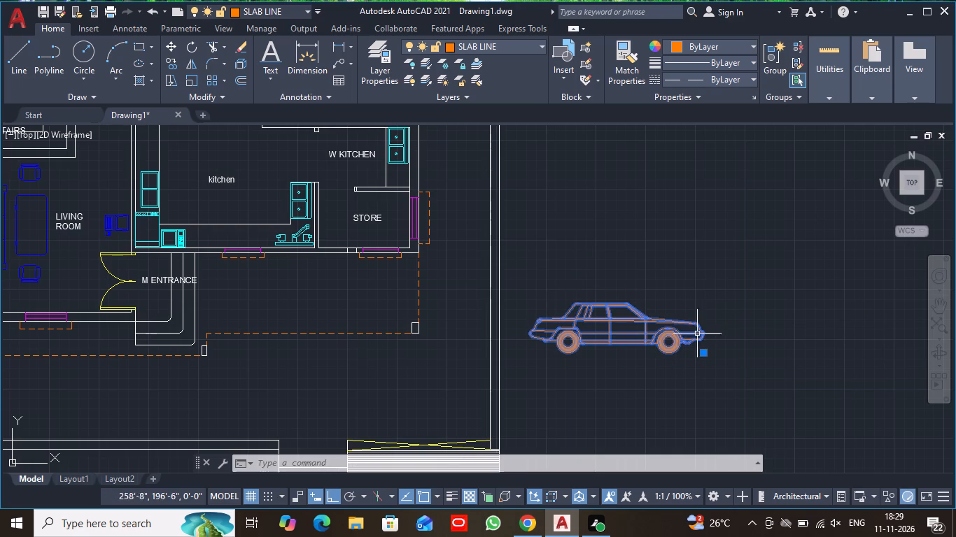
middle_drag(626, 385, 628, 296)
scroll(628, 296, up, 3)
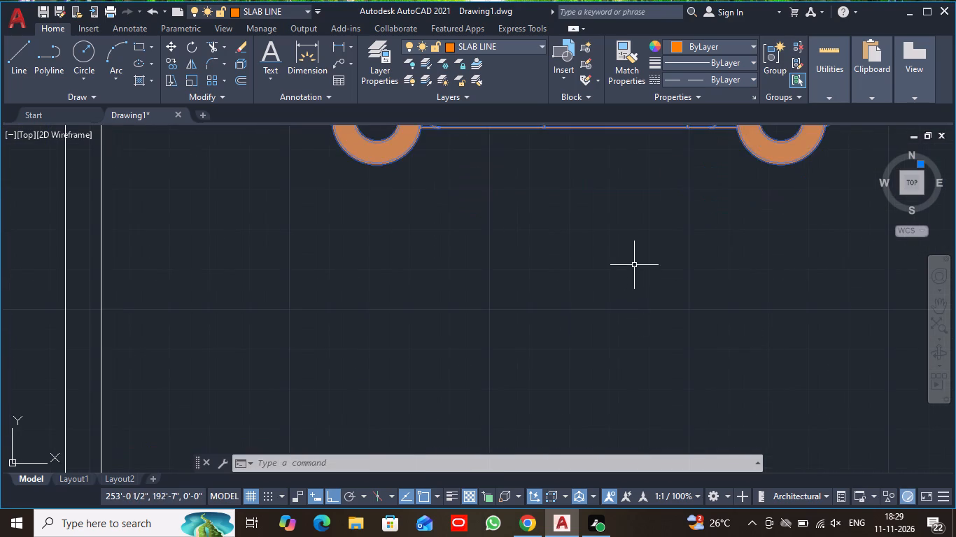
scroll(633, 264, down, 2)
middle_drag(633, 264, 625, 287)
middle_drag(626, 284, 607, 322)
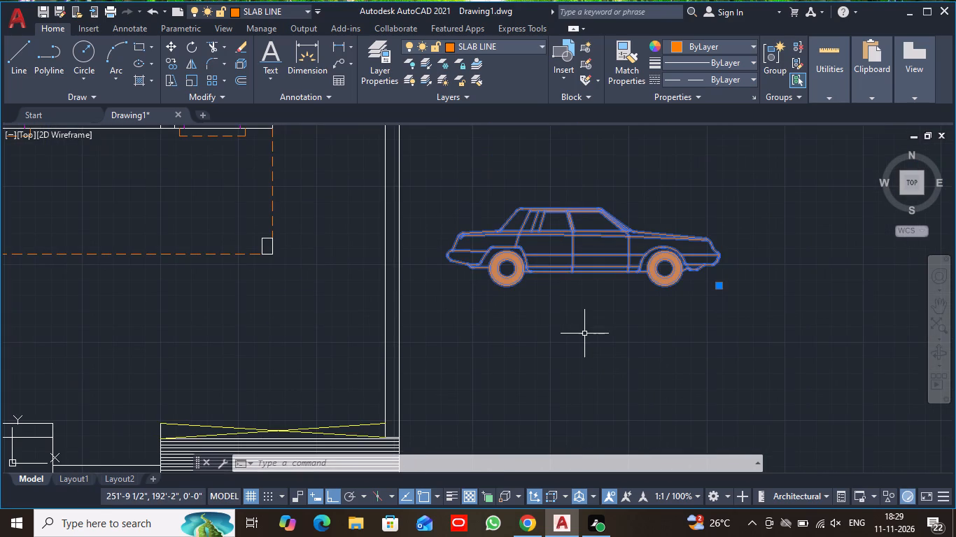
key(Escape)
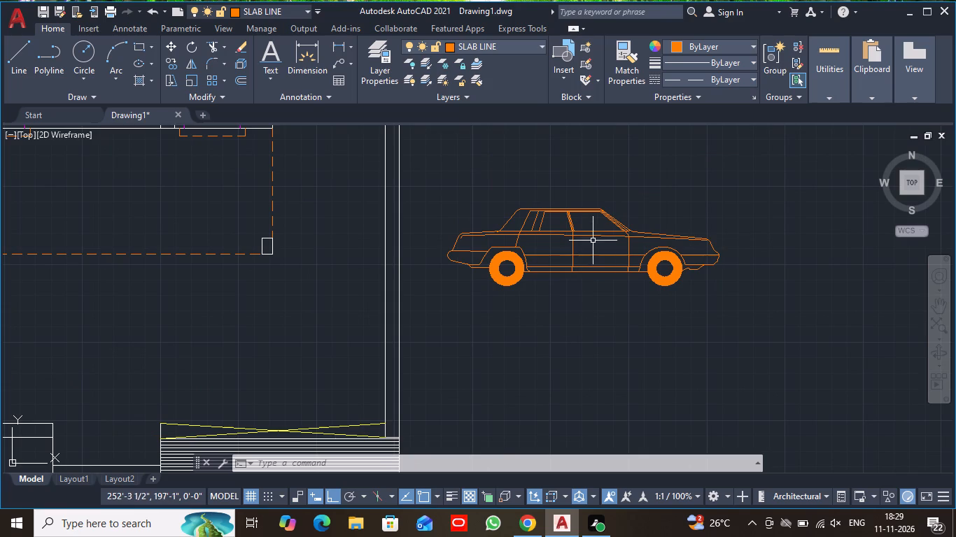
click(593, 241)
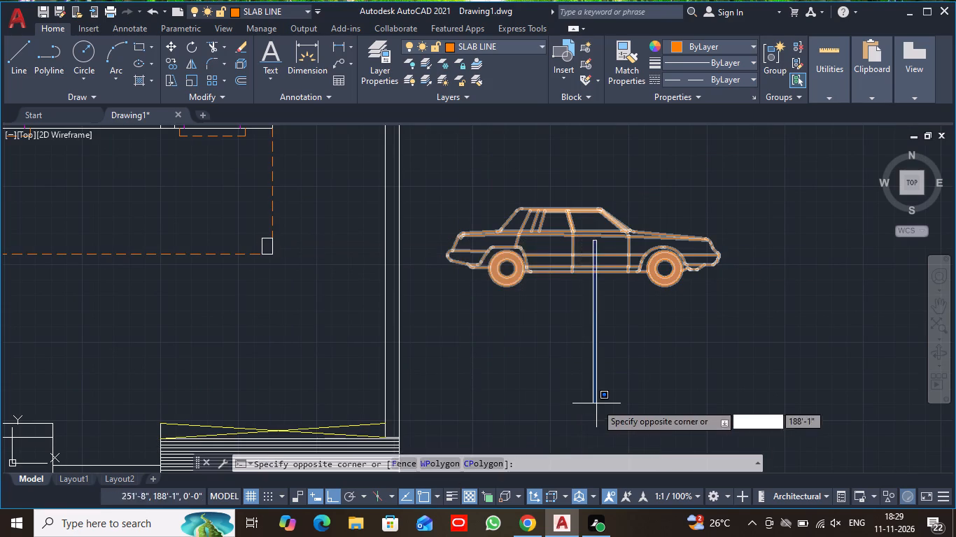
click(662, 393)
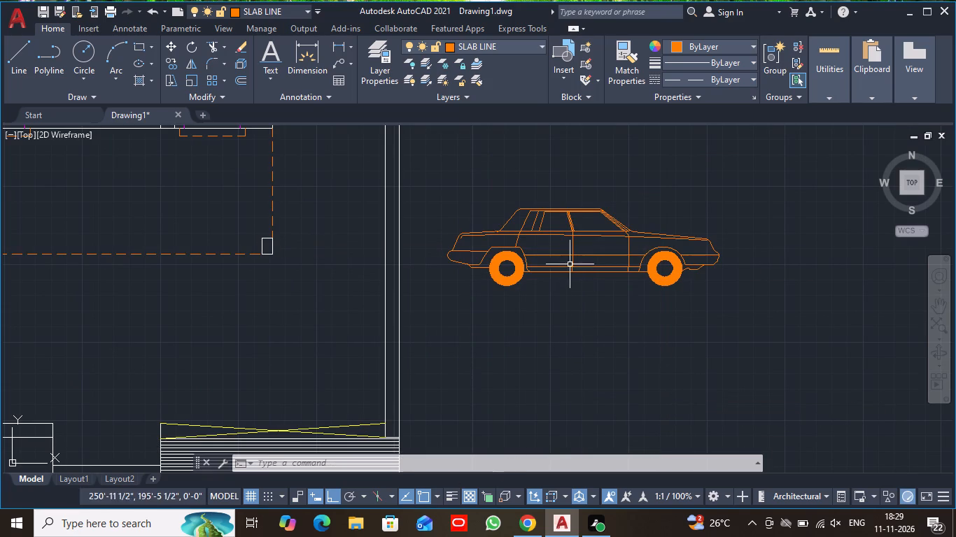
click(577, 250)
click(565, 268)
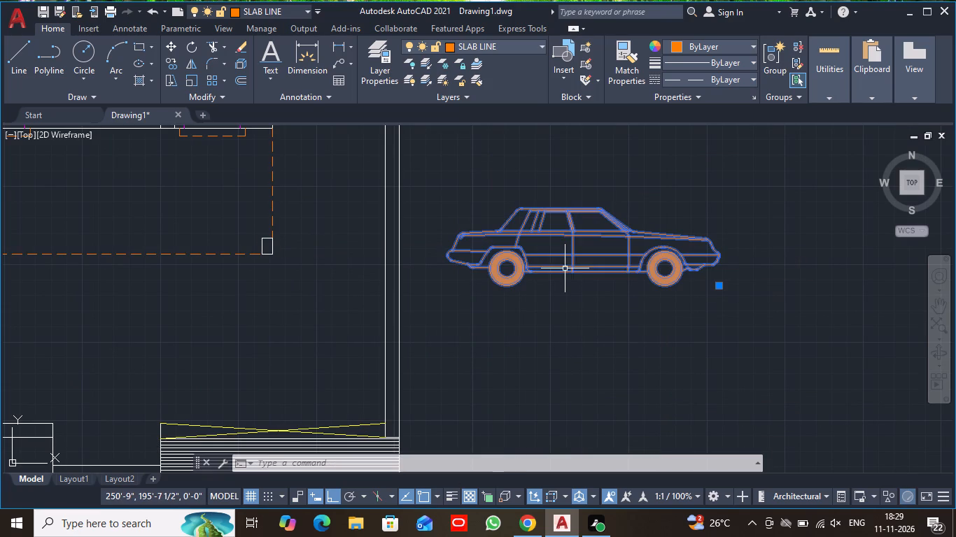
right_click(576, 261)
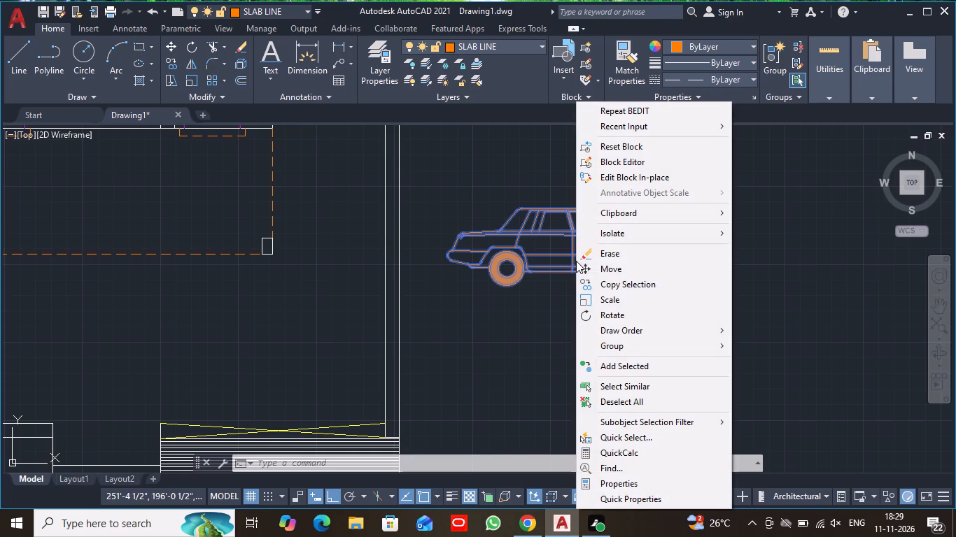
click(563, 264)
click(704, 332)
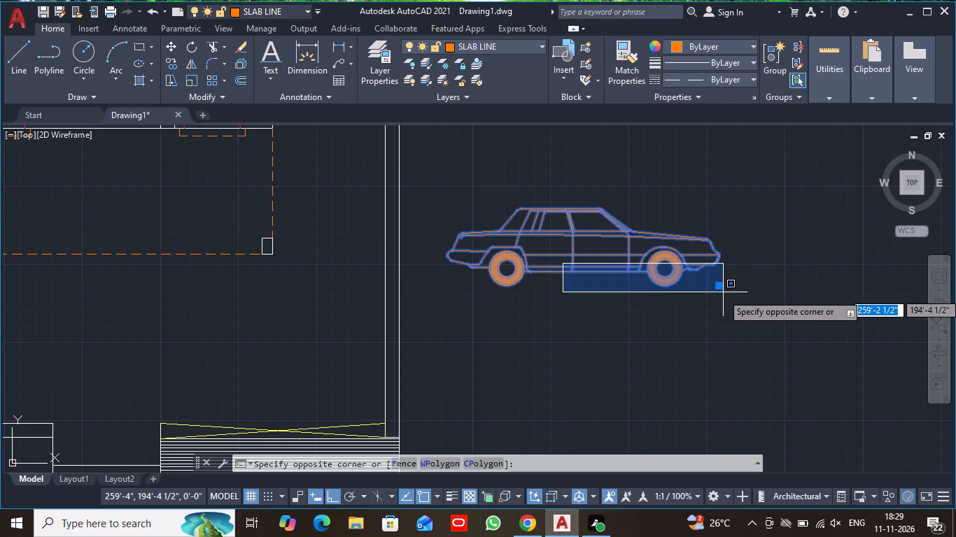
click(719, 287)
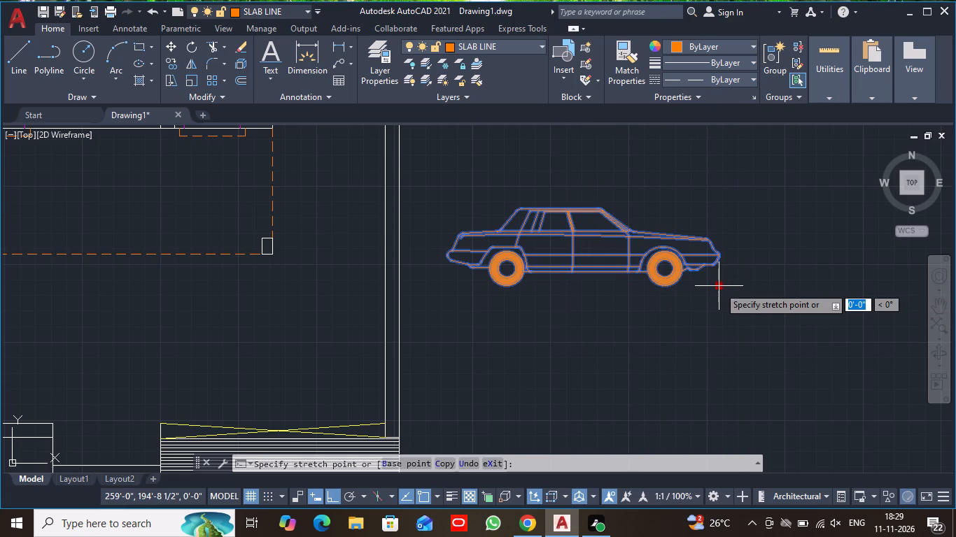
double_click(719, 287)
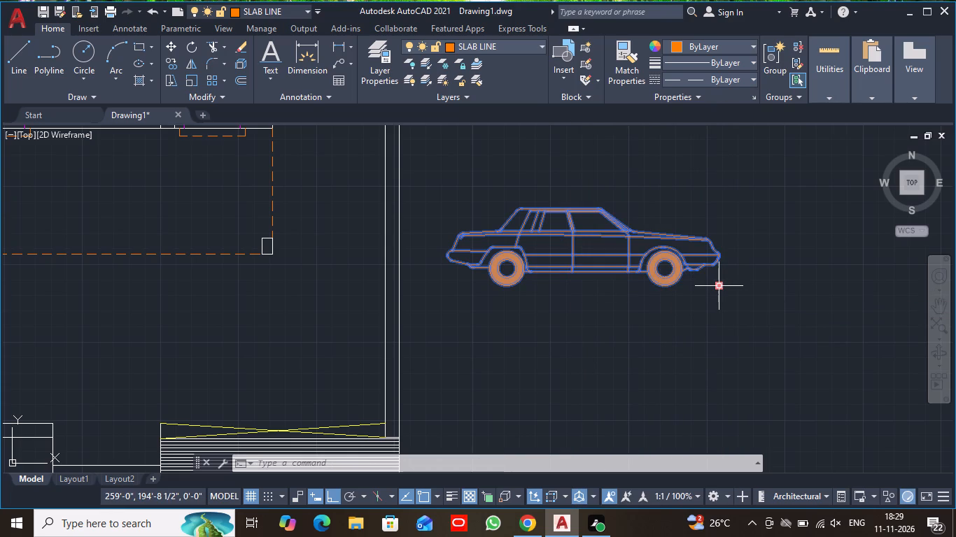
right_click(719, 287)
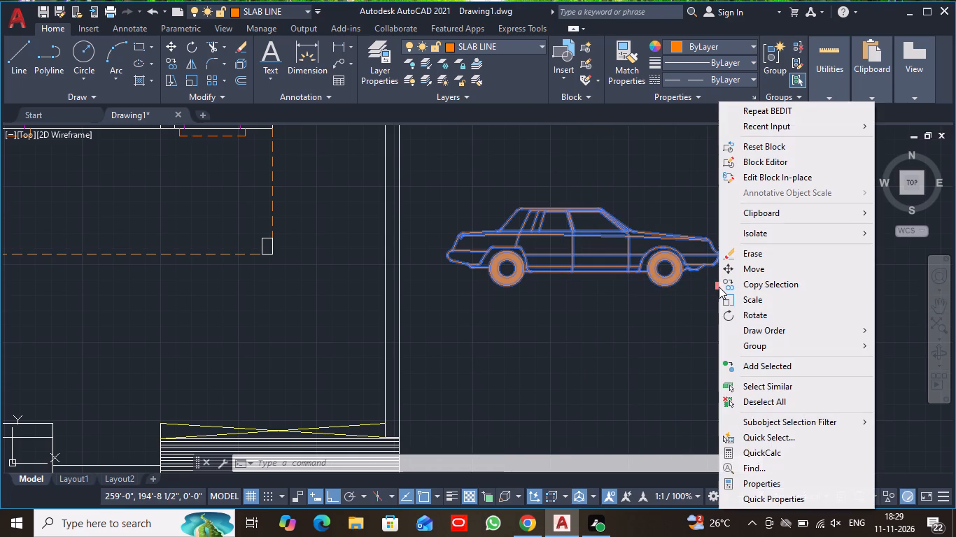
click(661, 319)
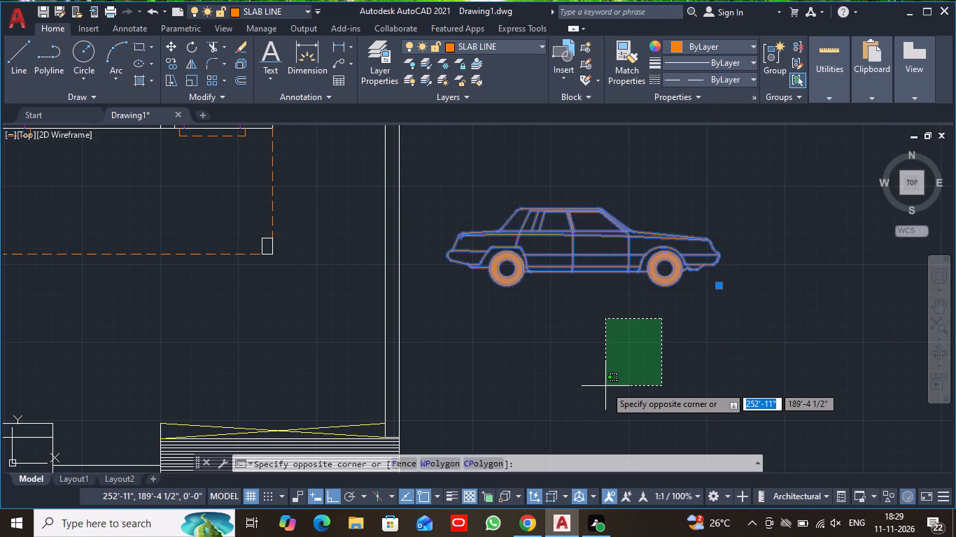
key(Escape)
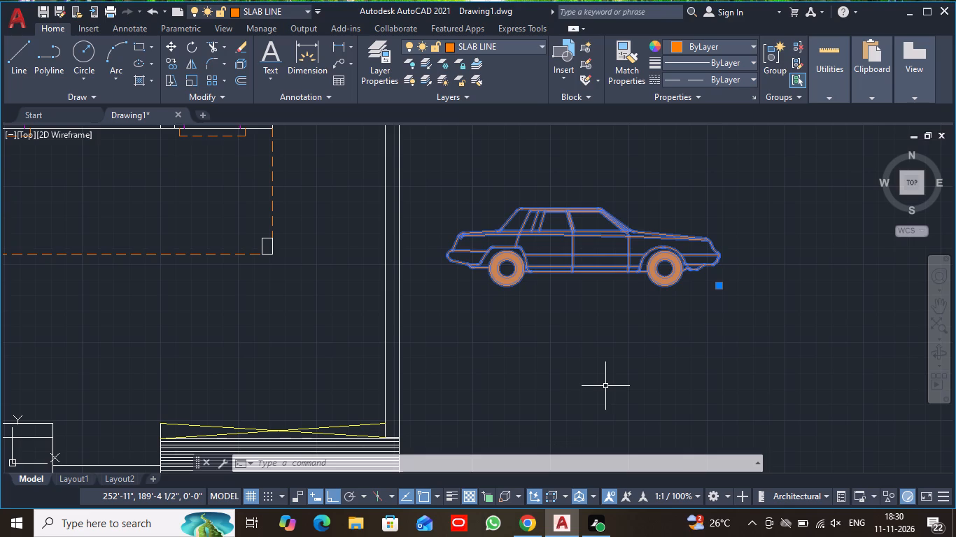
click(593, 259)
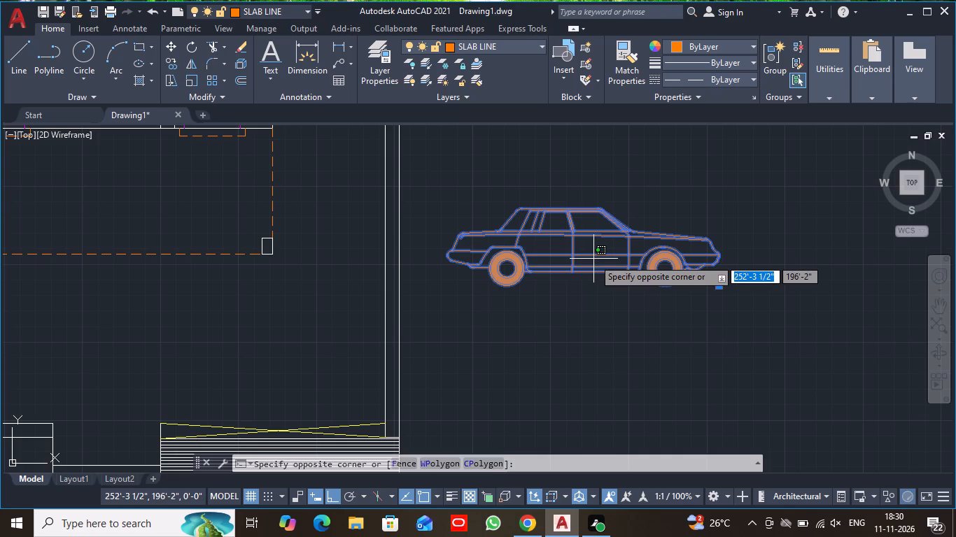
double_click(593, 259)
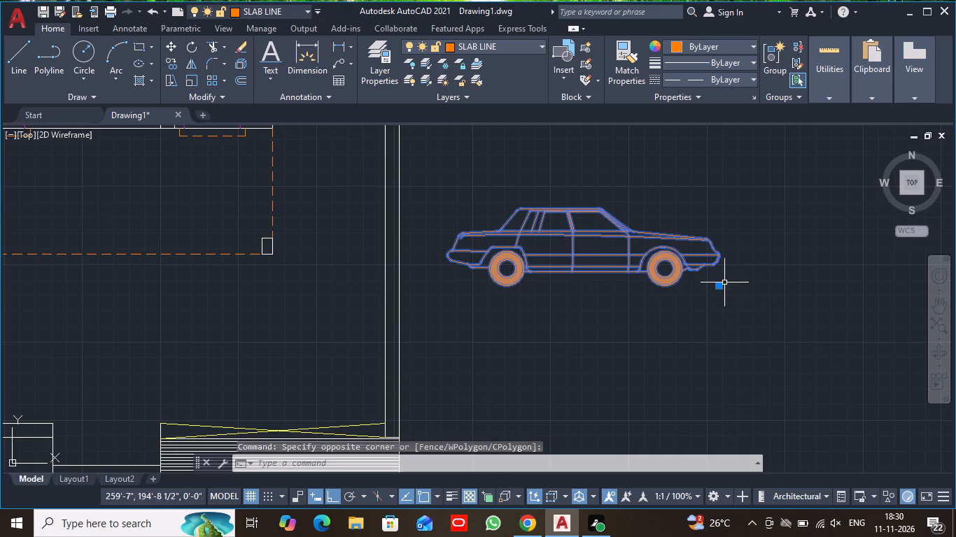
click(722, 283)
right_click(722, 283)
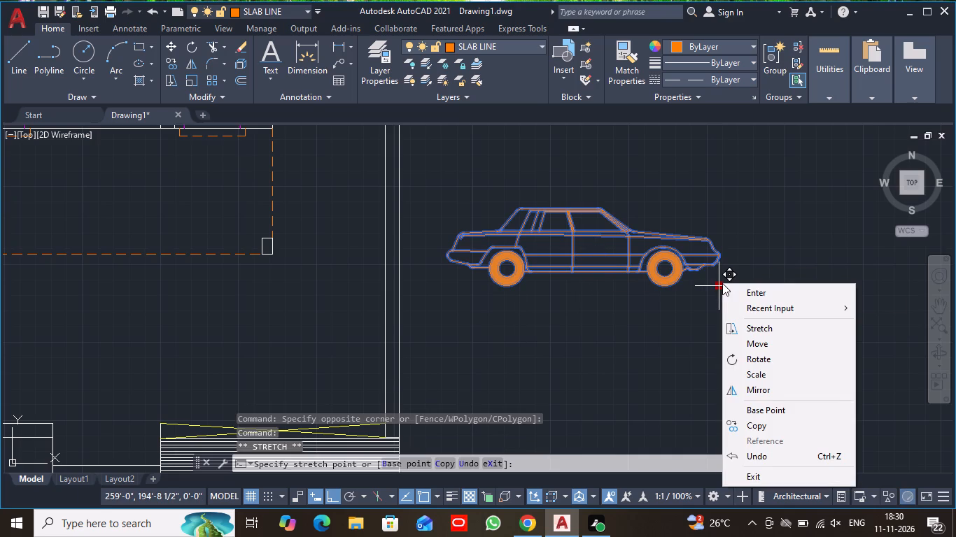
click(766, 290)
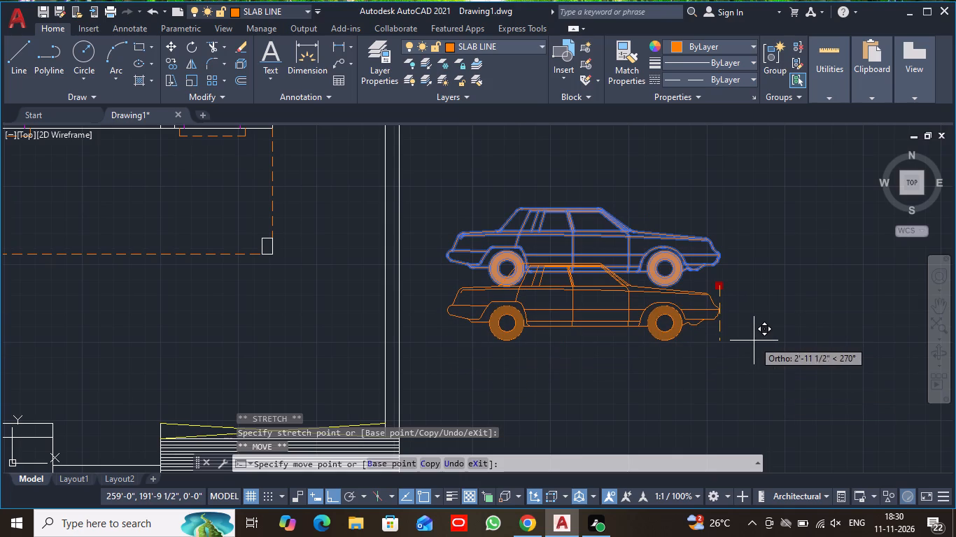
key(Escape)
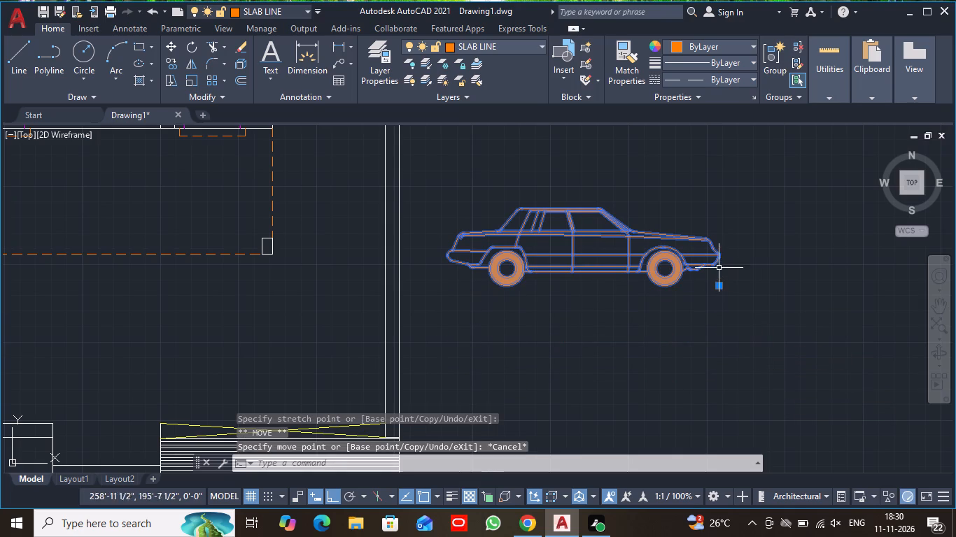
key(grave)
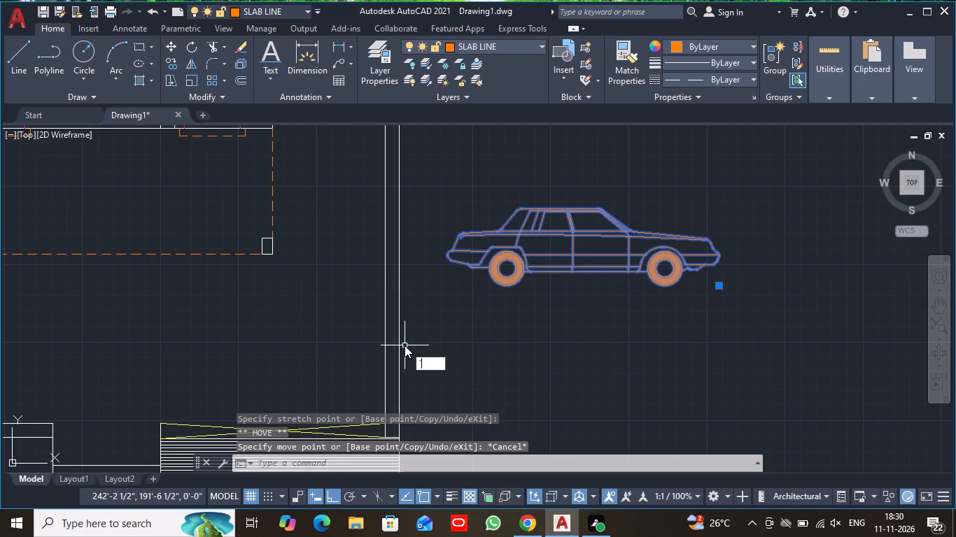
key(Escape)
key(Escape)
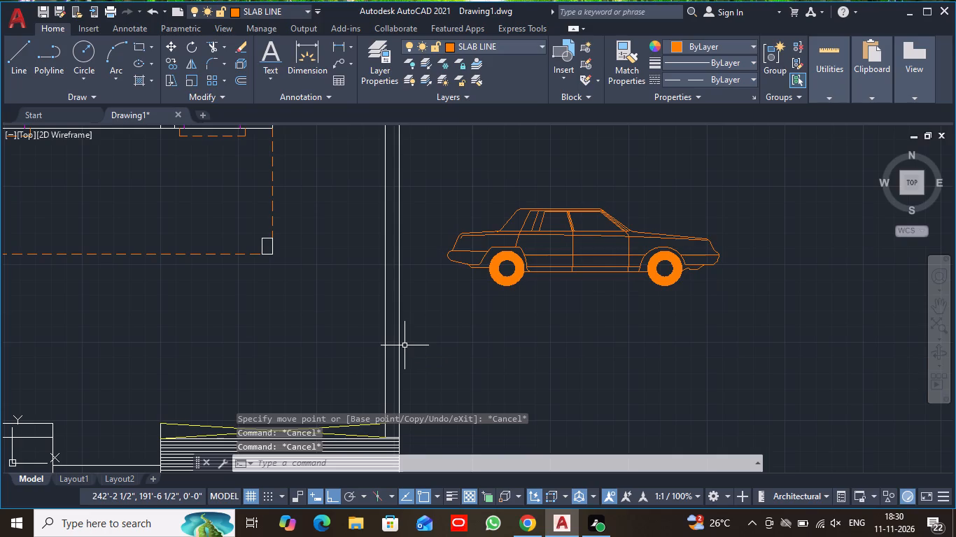
Turn Ortho off and move the sedan block about 23'-3" west-southwest, inside the plot just south of the dashed porch slab outline.
click(560, 255)
right_click(560, 255)
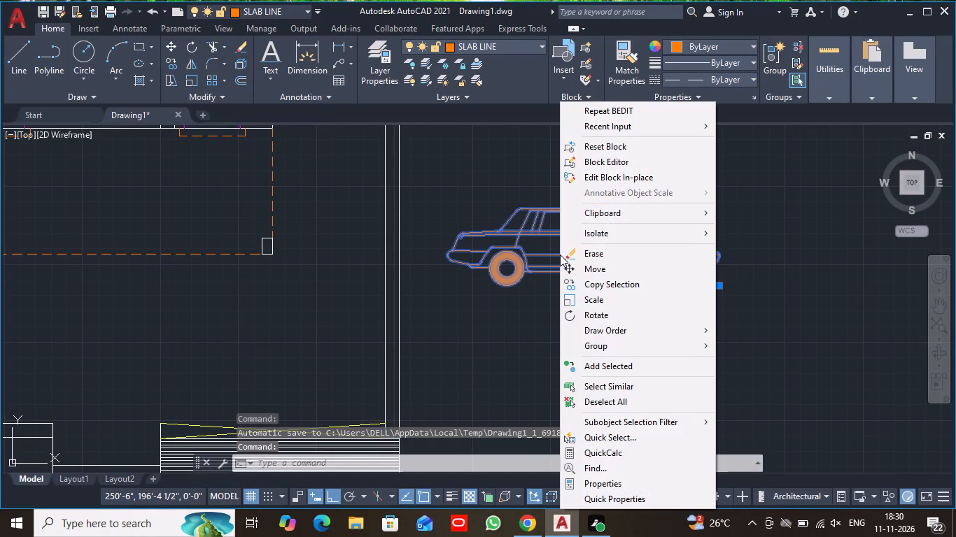
scroll(560, 255, down, 2)
scroll(511, 324, down, 2)
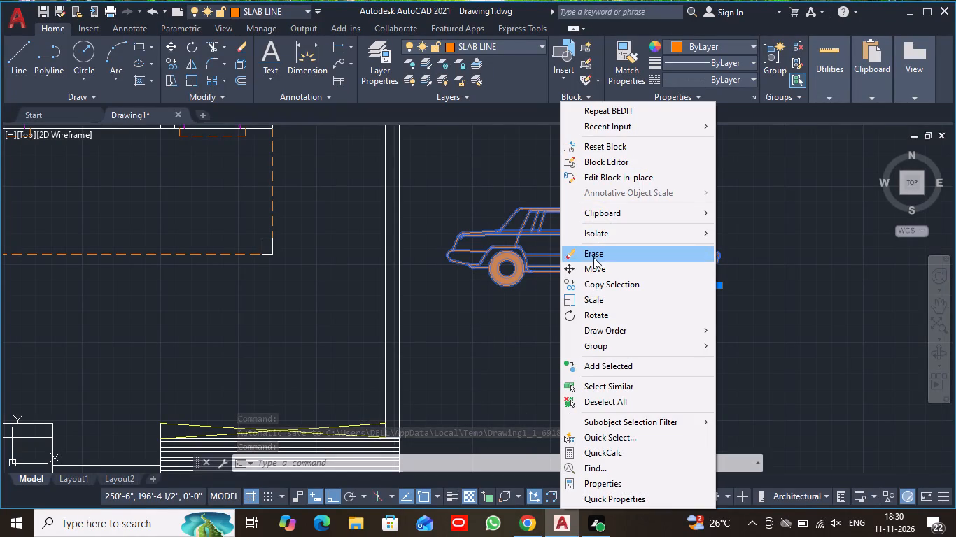
click(595, 268)
scroll(591, 251, down, 2)
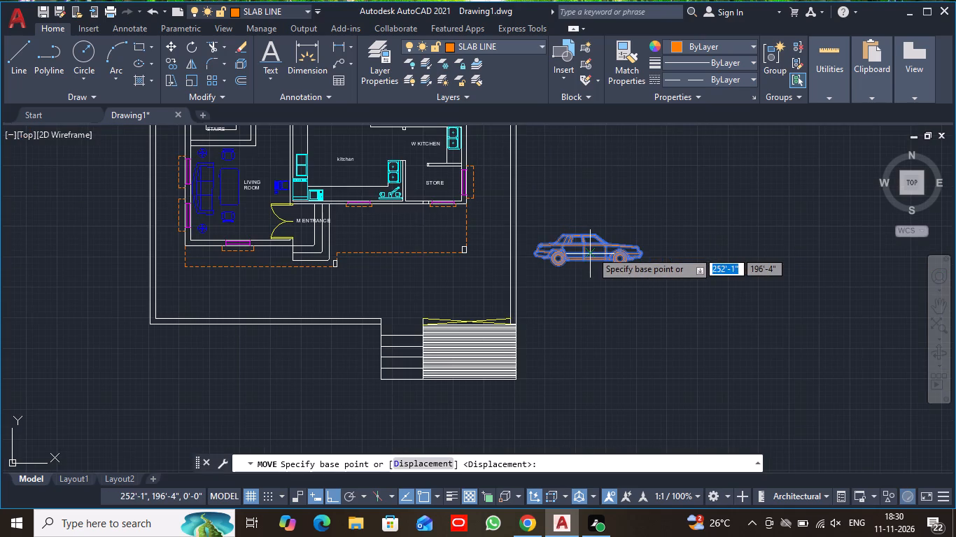
click(591, 258)
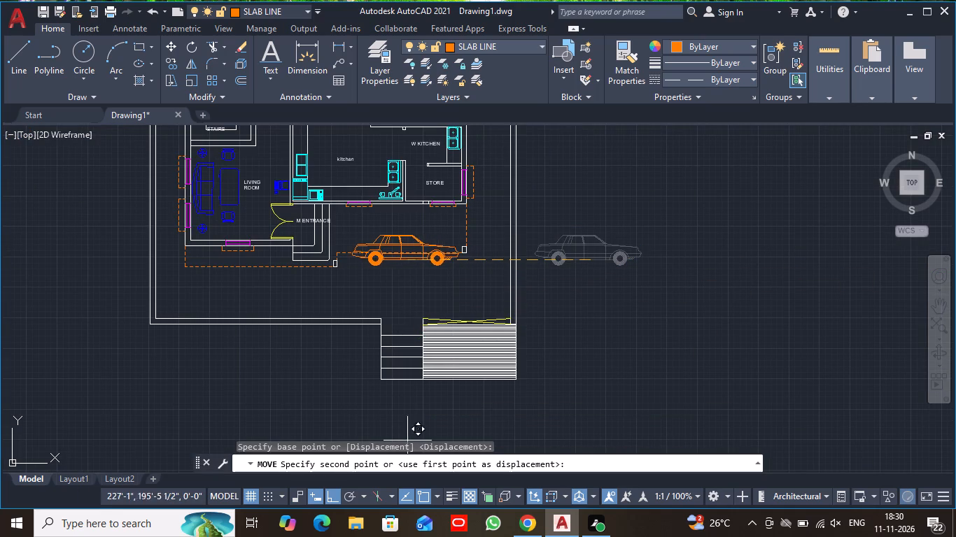
click(328, 497)
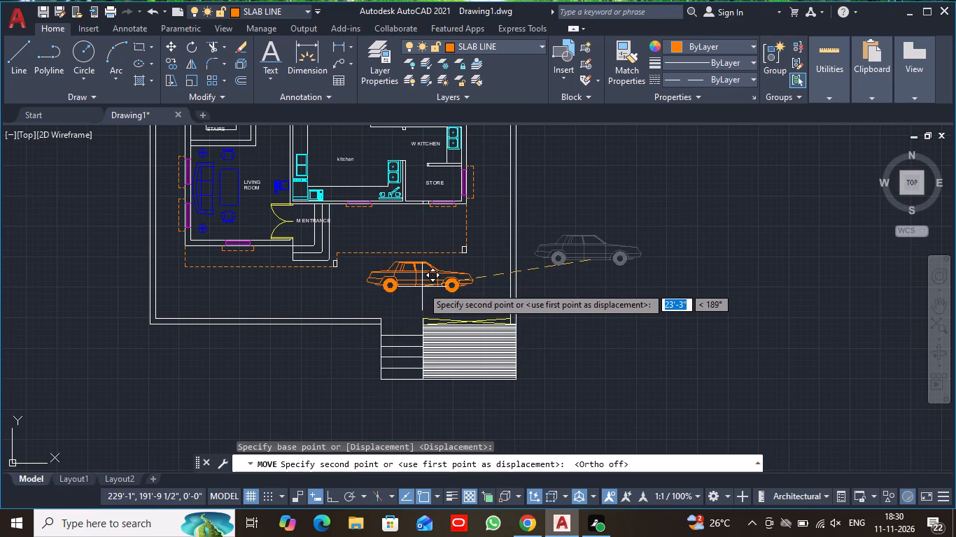
click(422, 287)
Move the sedan block about 7'-8" north-northwest into the porch, inside the dashed slab outline south of the kitchen and store.
scroll(649, 234, down, 3)
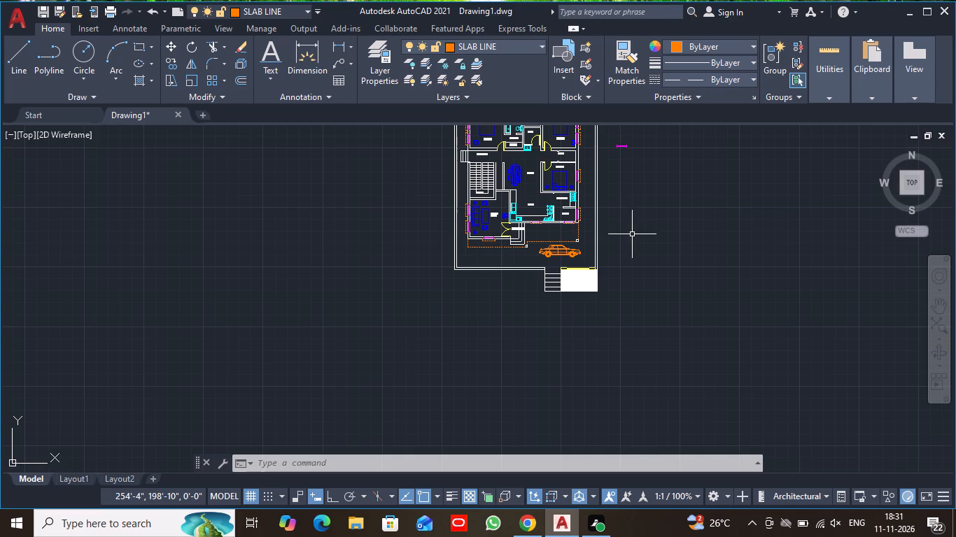
scroll(640, 274, up, 2)
middle_drag(644, 252, 643, 348)
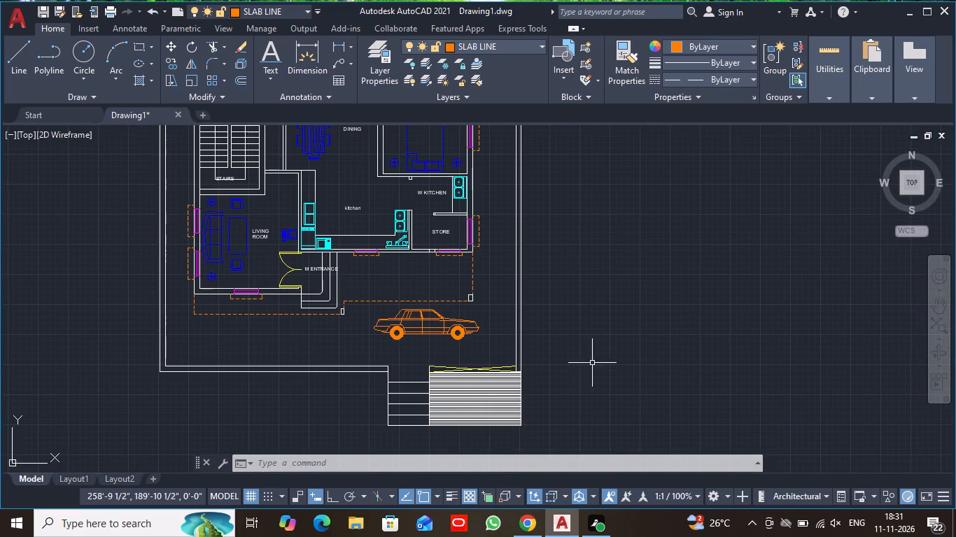
click(423, 322)
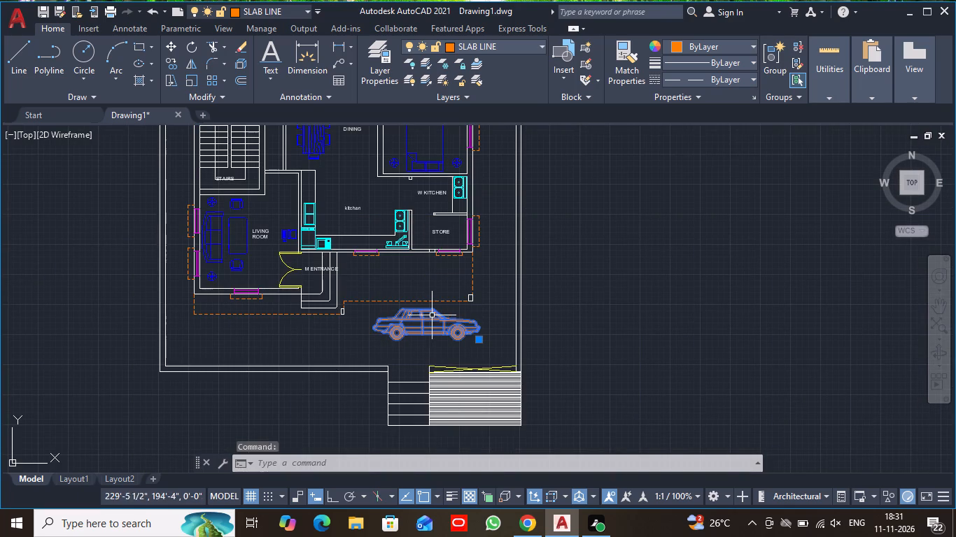
right_click(479, 336)
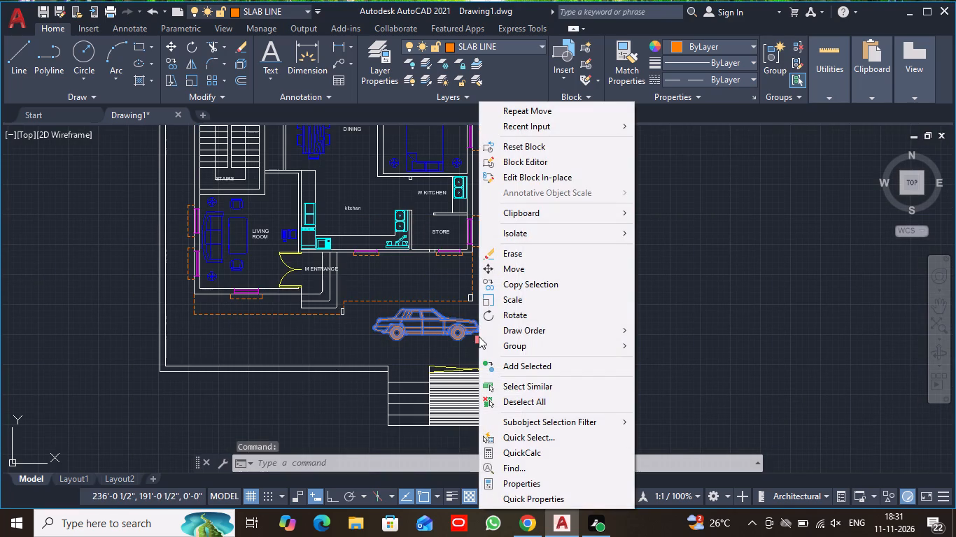
click(471, 343)
click(477, 340)
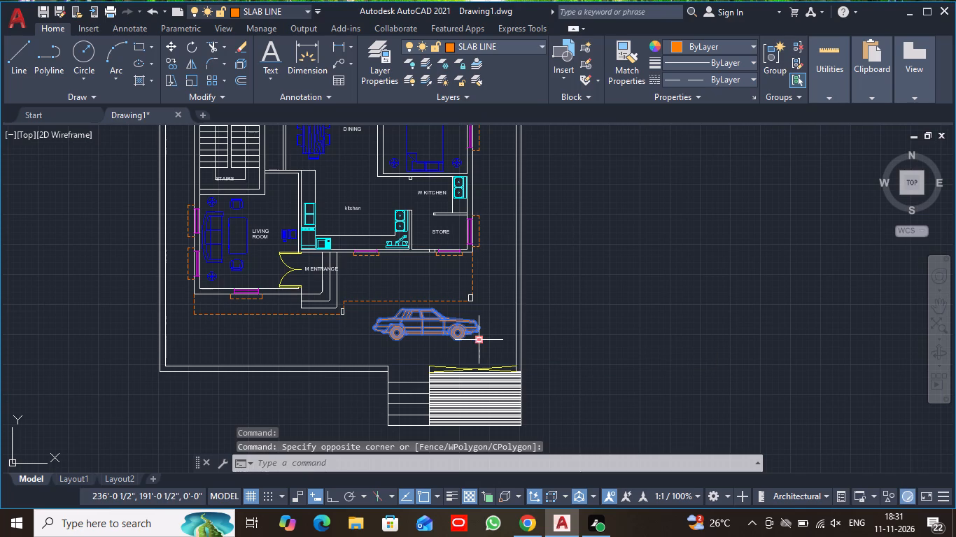
double_click(477, 340)
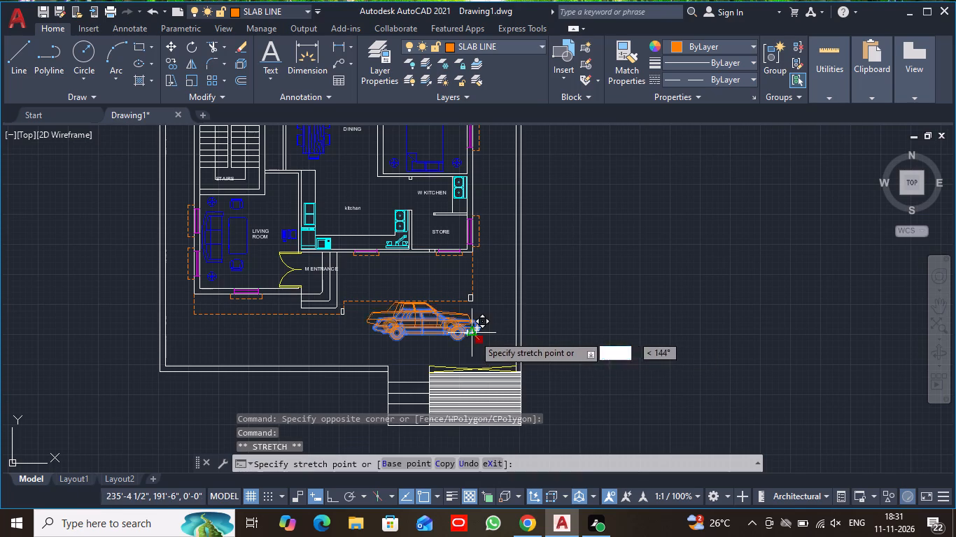
click(457, 290)
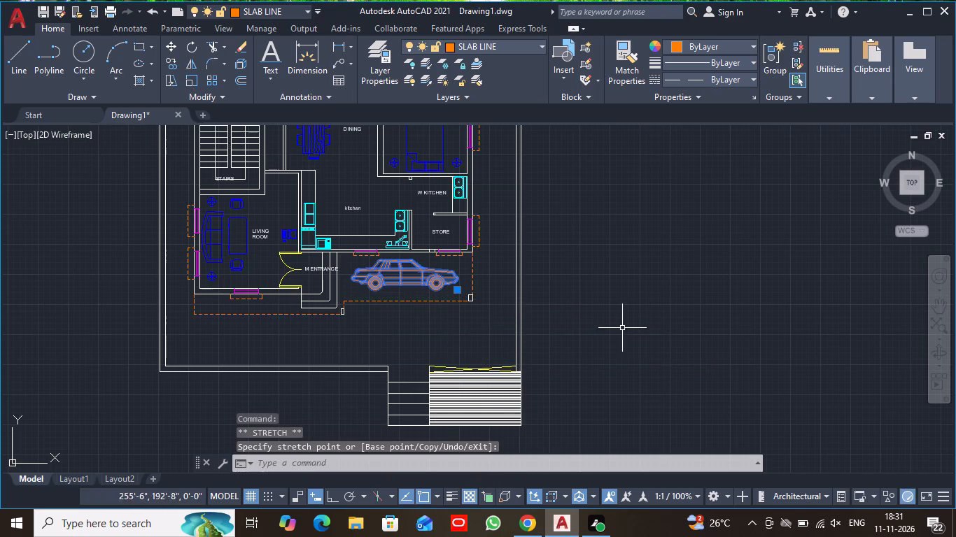
scroll(629, 329, down, 3)
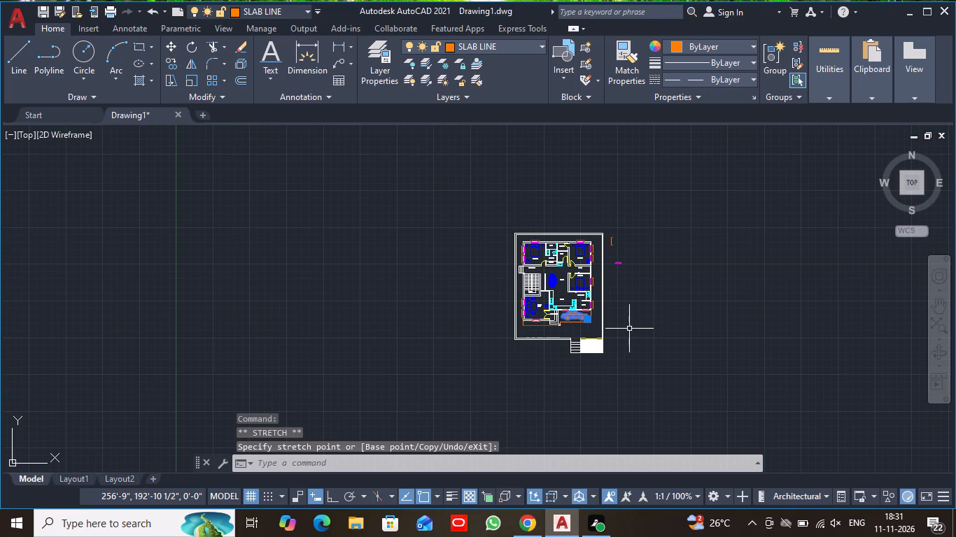
key(Escape)
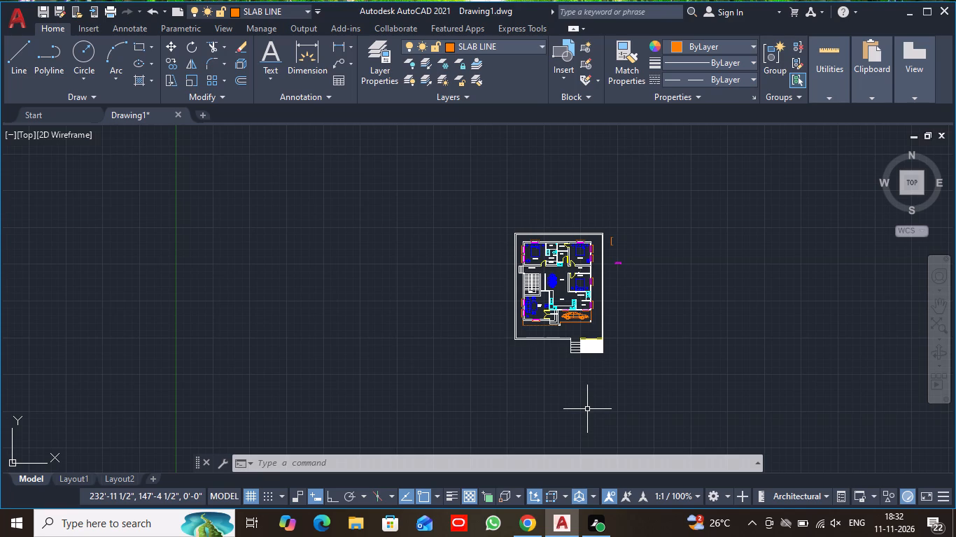
Delete the leftover dashed slab piece and the magenta window piece lying east of the plot boundary.
middle_drag(649, 401, 592, 405)
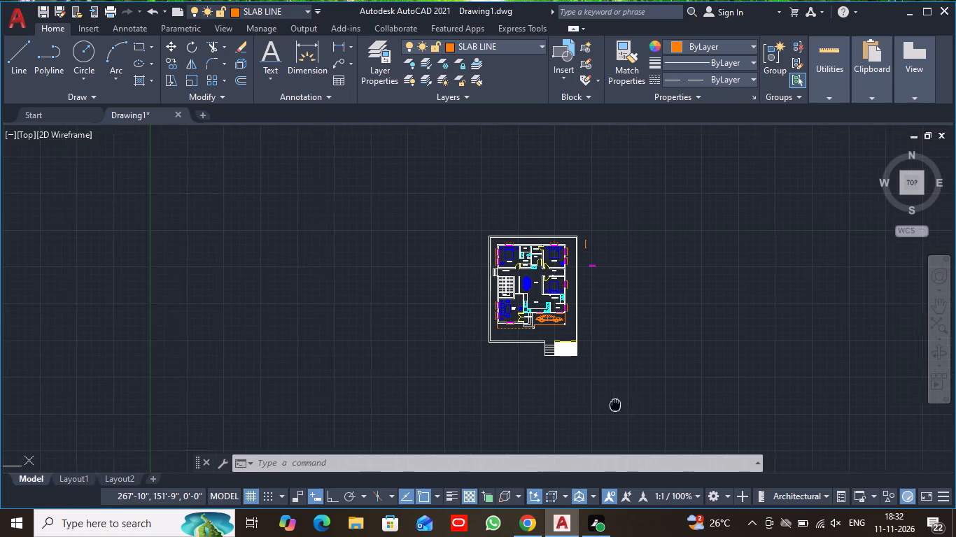
middle_drag(592, 405, 419, 400)
scroll(423, 375, up, 3)
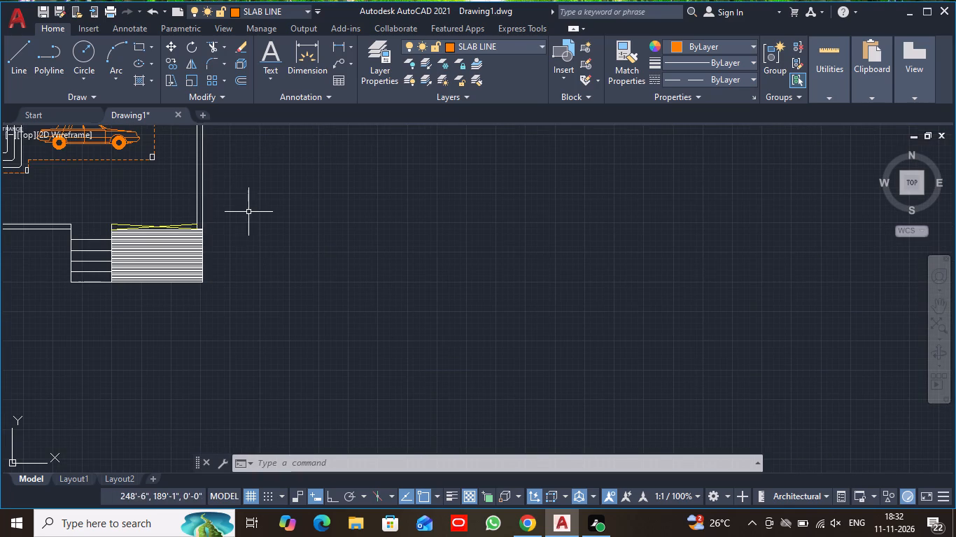
scroll(248, 212, down, 1)
middle_drag(266, 184, 314, 406)
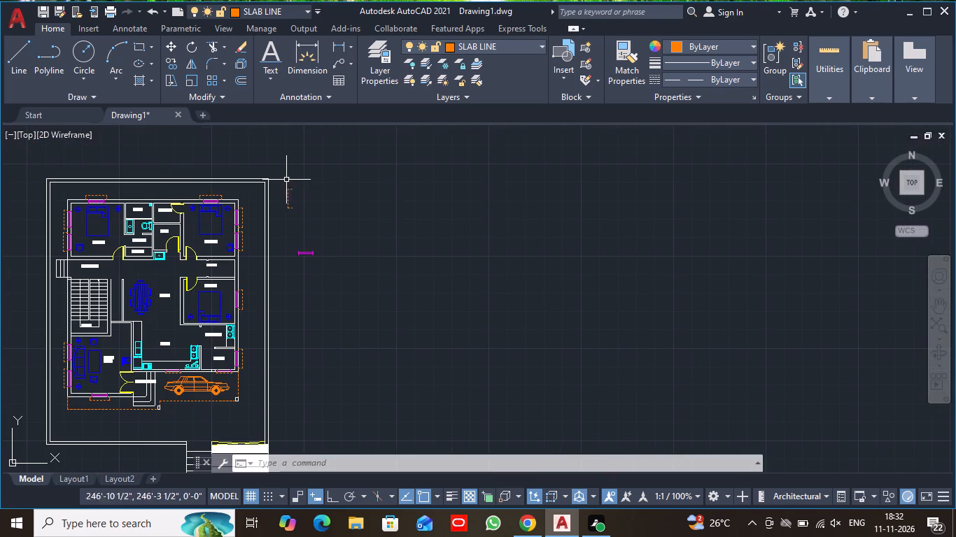
click(279, 176)
click(320, 275)
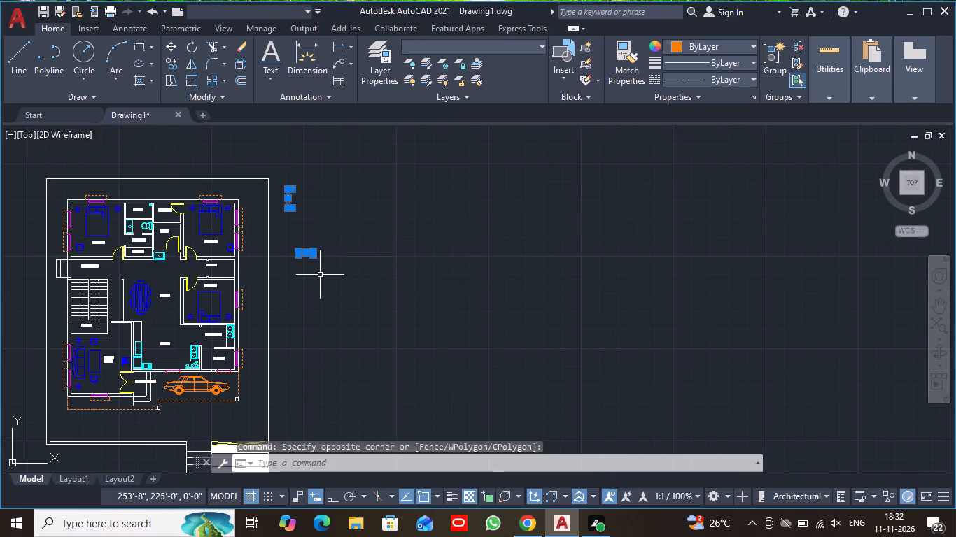
key(Delete)
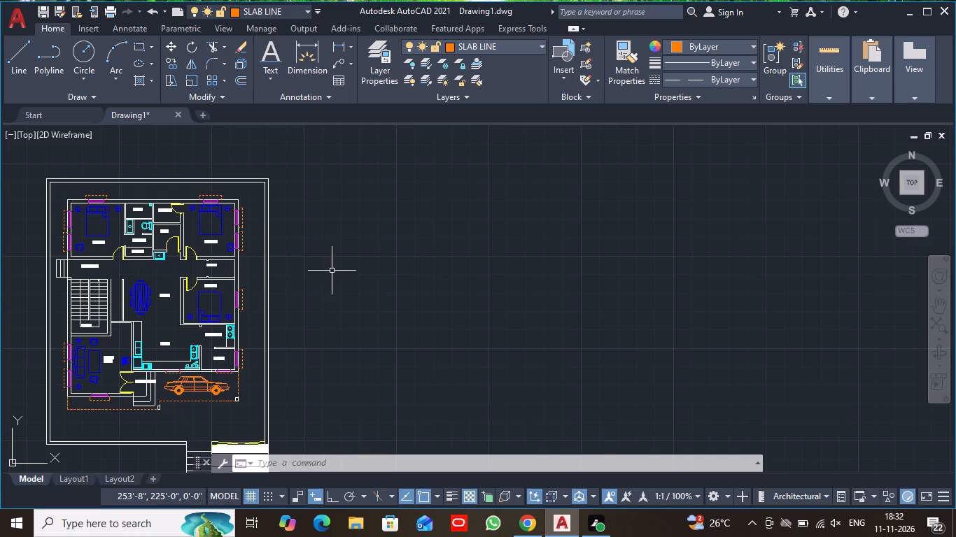
Copy the entire floor plan with its plot boundary about 83' east of the original.
scroll(332, 271, down, 1)
click(132, 191)
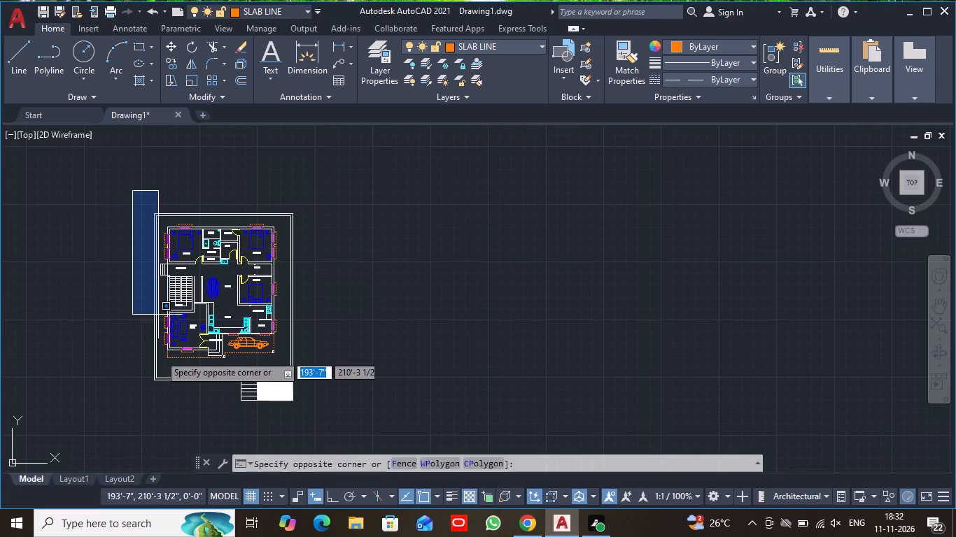
click(312, 424)
click(174, 67)
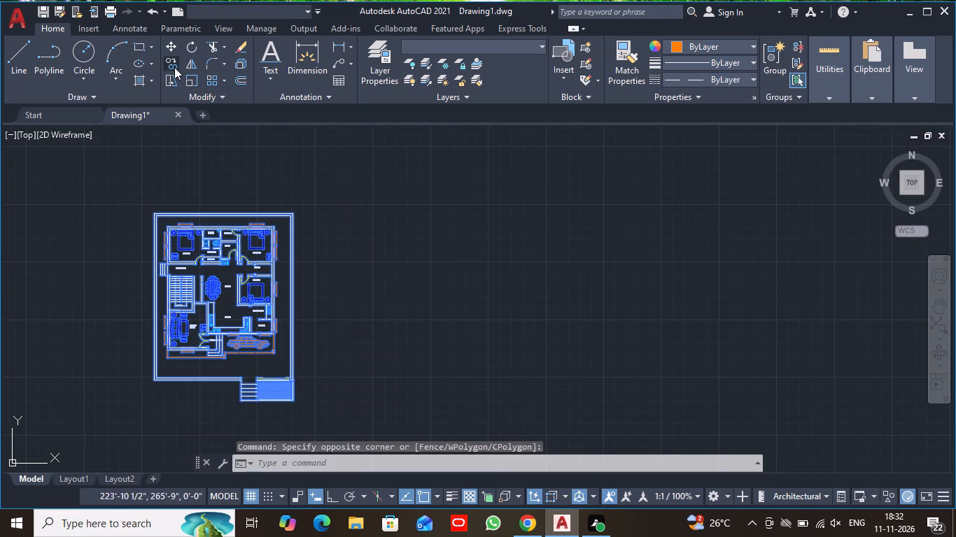
click(220, 215)
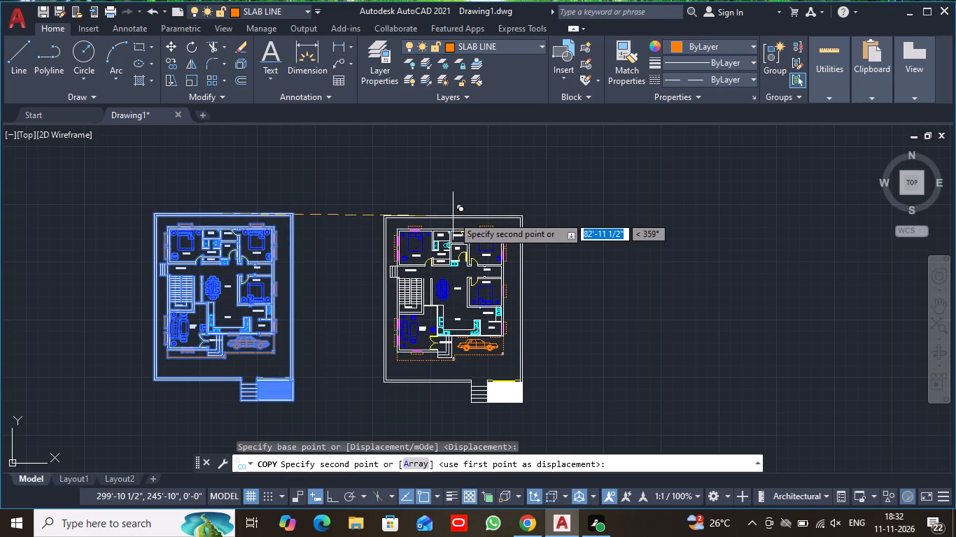
click(453, 216)
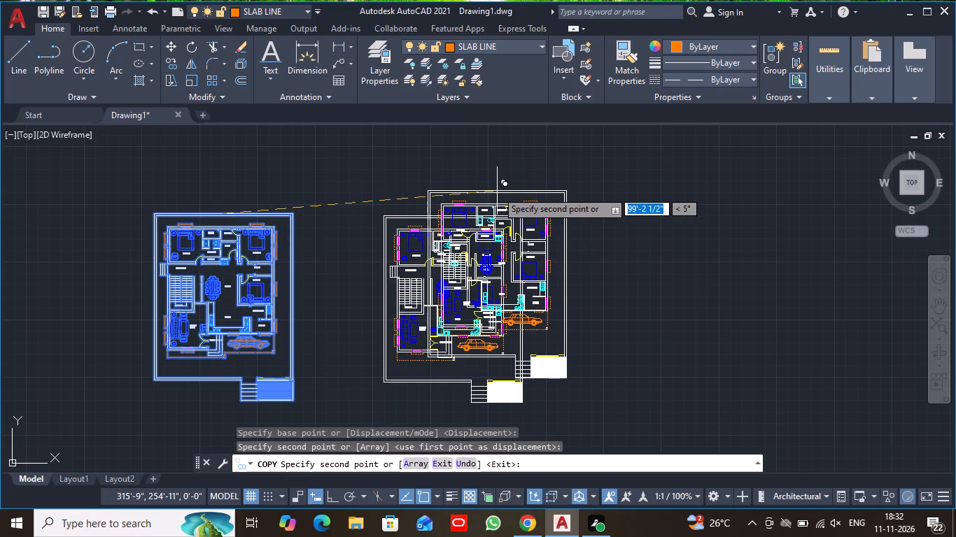
key(Escape)
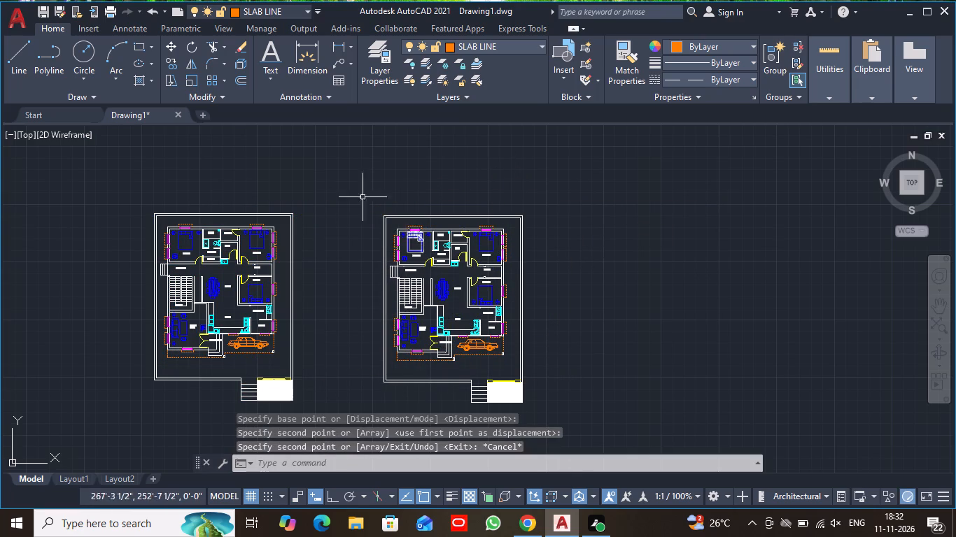
Save the drawing in the Documents folder as 11 AUTO CAD HOUSE PLAN.
click(50, 13)
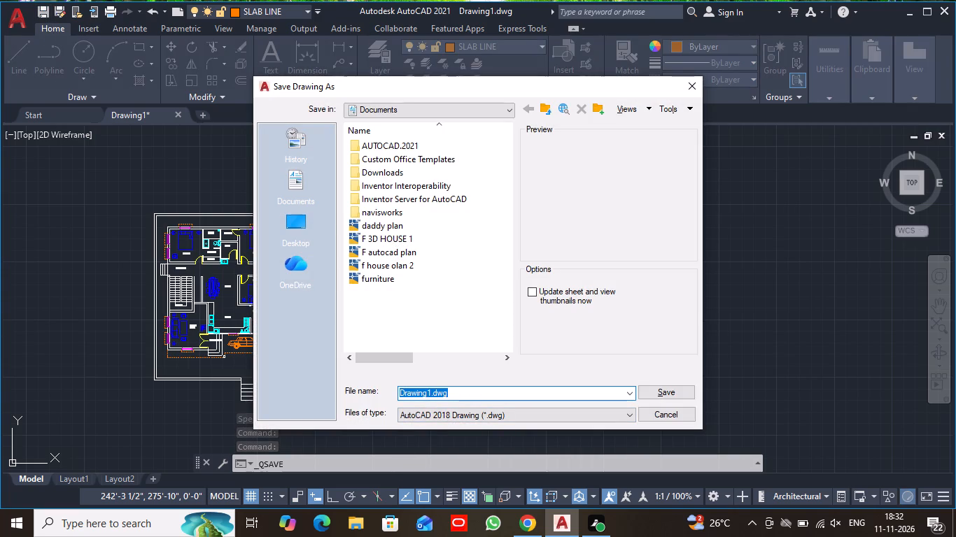
key(BackSpace)
key(BackSpace)
key(BackSpace)
key(BackSpace)
key(BackSpace)
key(BackSpace)
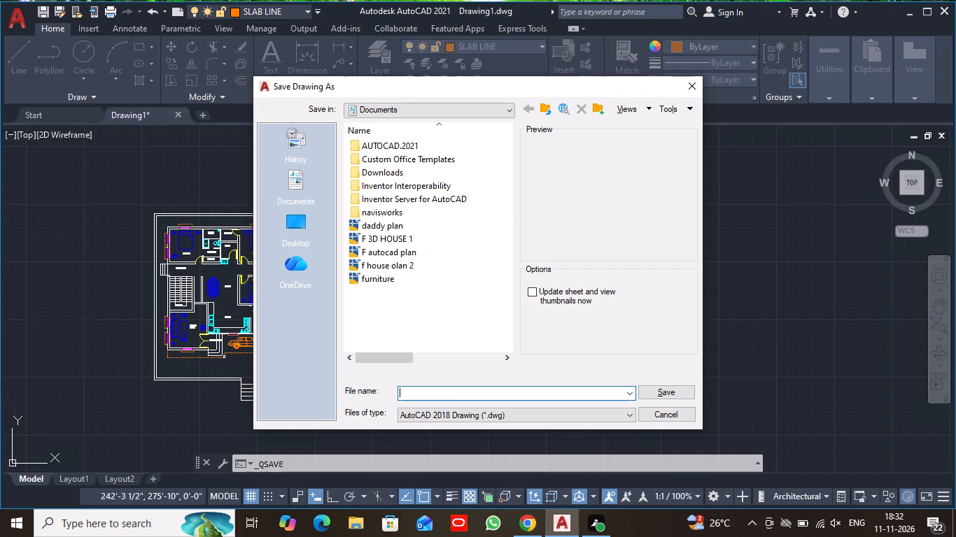
text(11 AU)
text(TO CSD)
key(BackSpace)
key(BackSpace)
text(AD HOUSE PLAN)
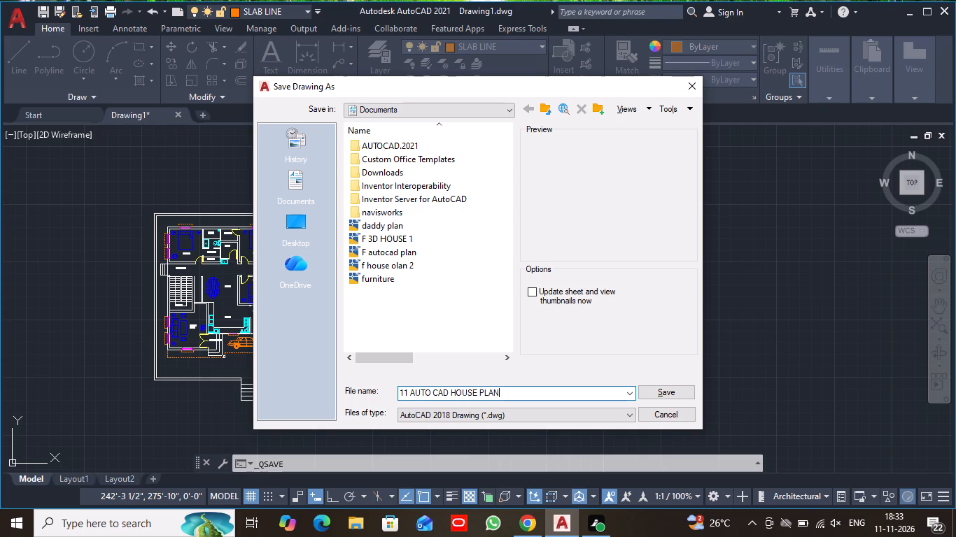
key(space)
key(Return)
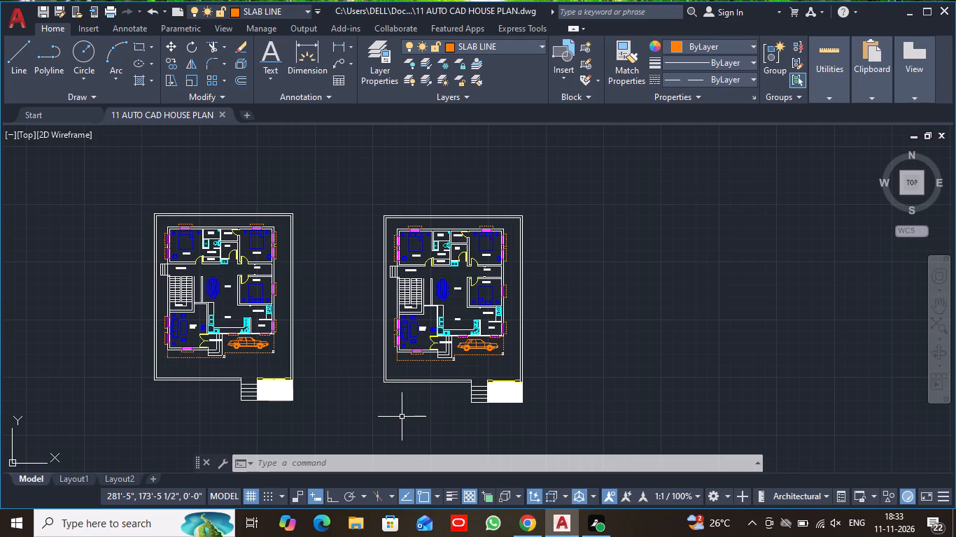
Delete the sedan block from the porch of the copied floor plan.
scroll(401, 417, up, 3)
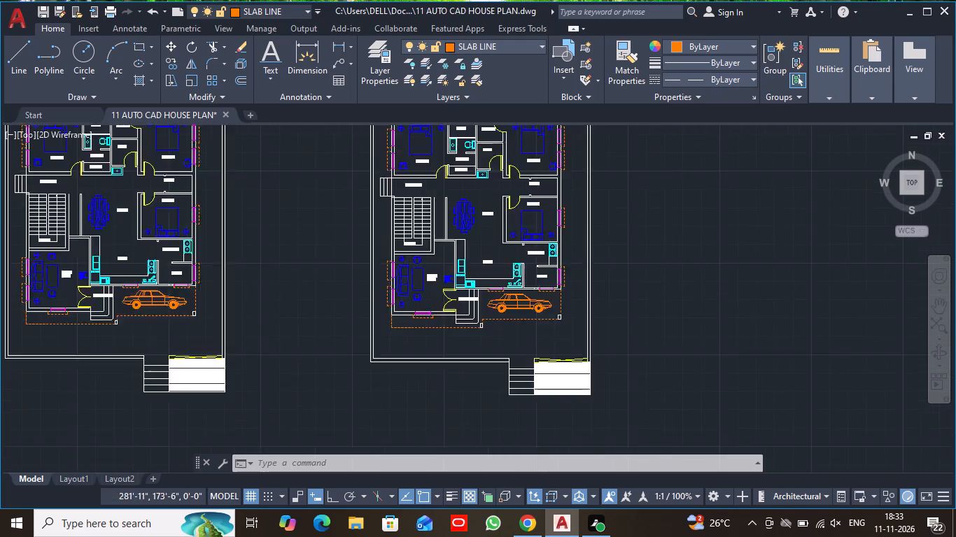
scroll(494, 358, down, 2)
middle_drag(494, 359, 416, 383)
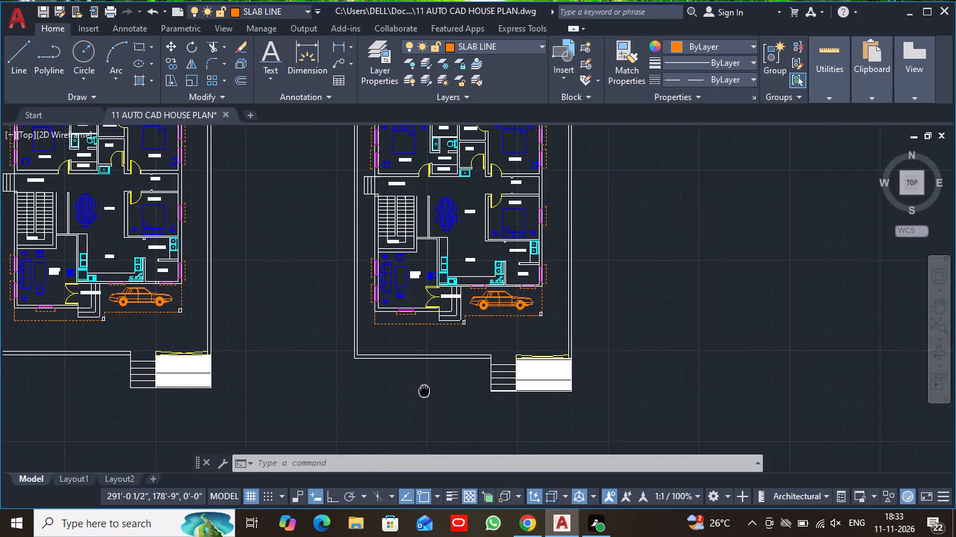
click(497, 294)
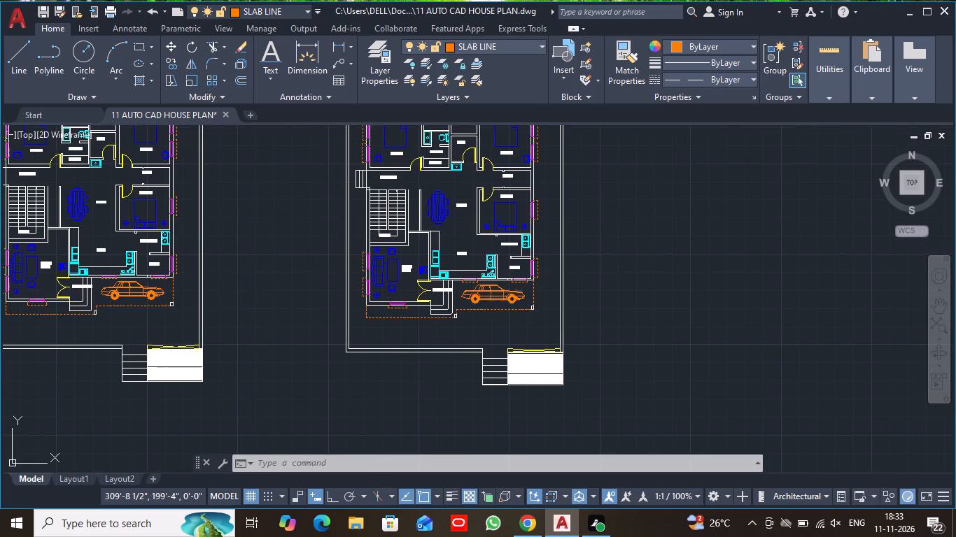
right_click(497, 294)
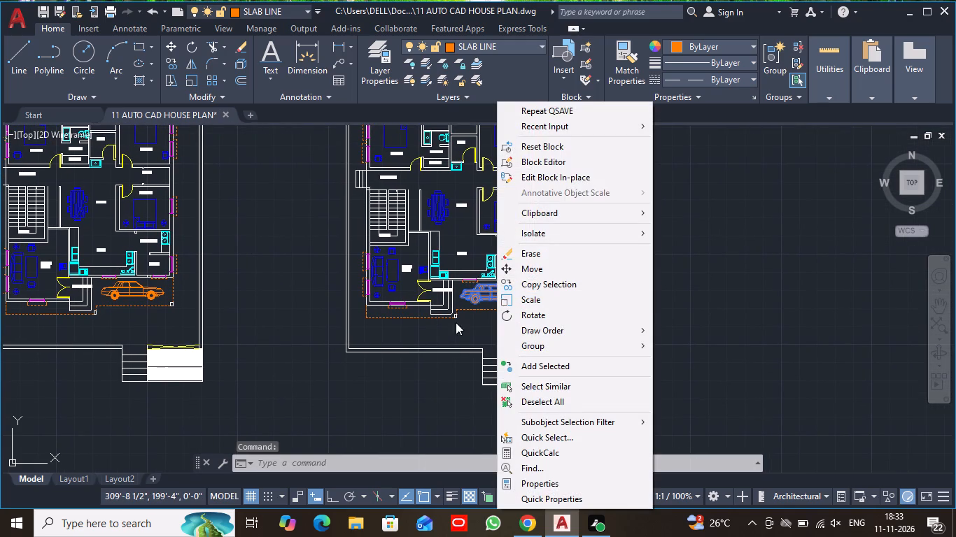
click(465, 324)
key(Delete)
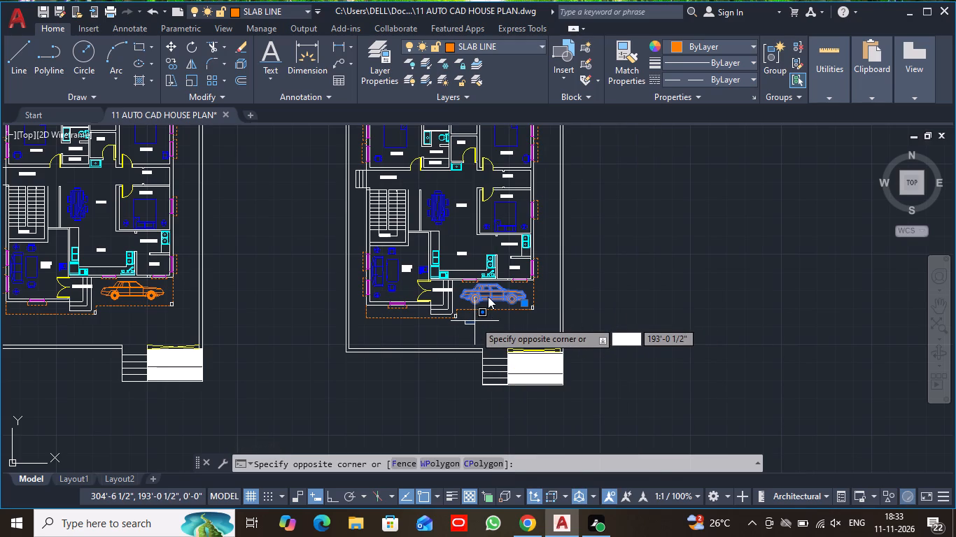
click(488, 296)
key(Delete)
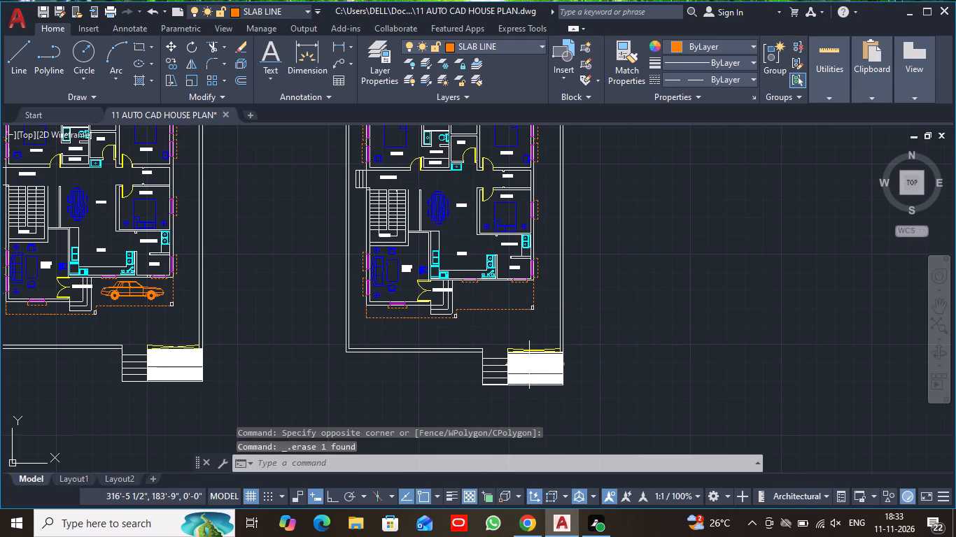
Delete the gate, entrance steps and hatched ramp at the south side of the copied plan's plot boundary.
middle_drag(589, 346, 560, 294)
scroll(560, 294, up, 1)
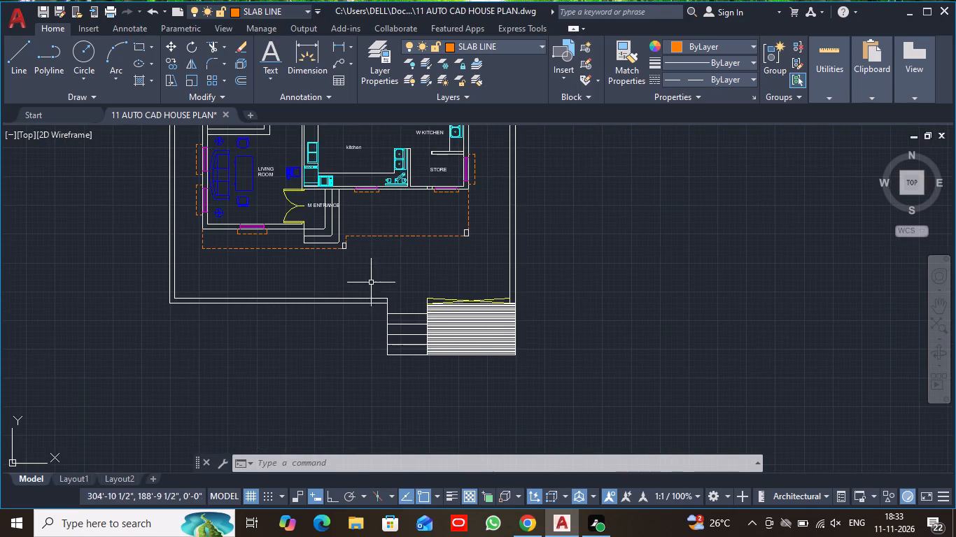
click(369, 278)
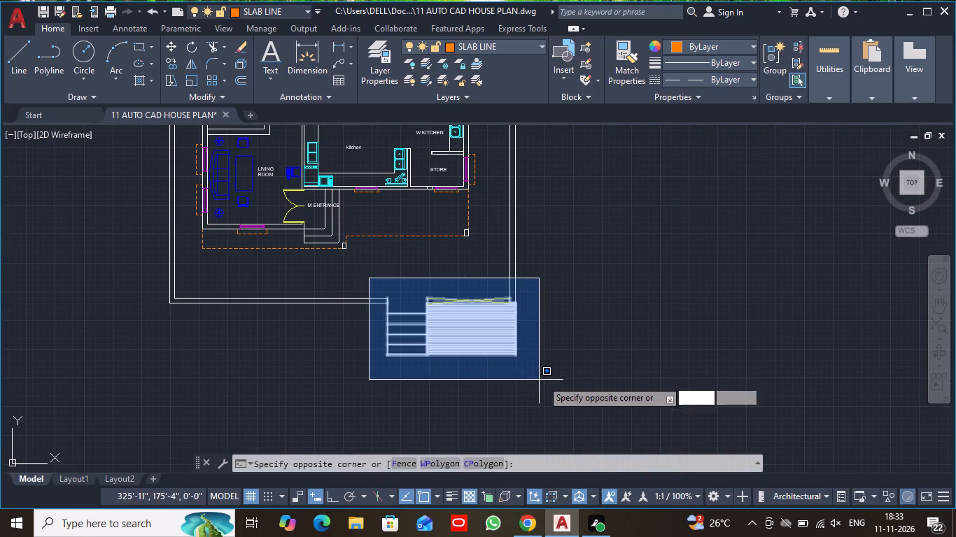
click(551, 385)
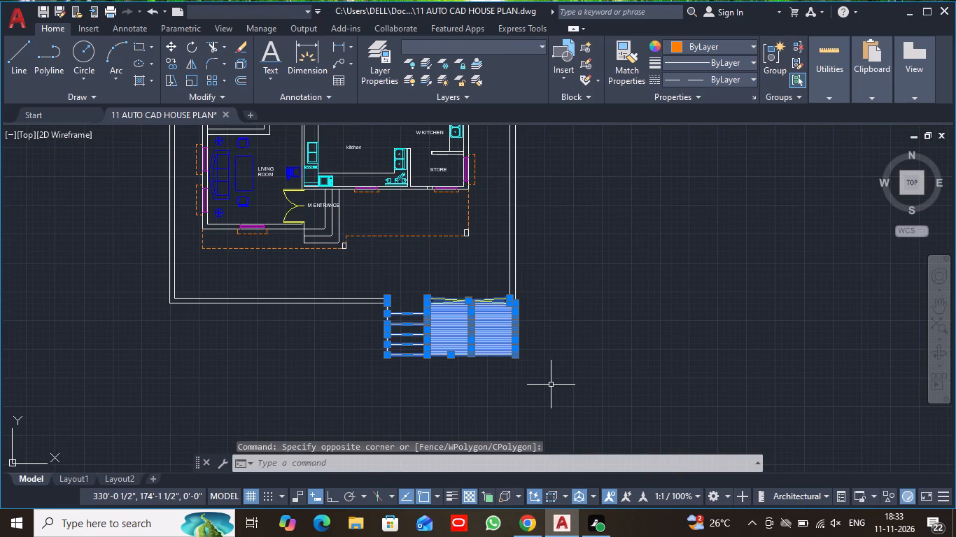
key(Delete)
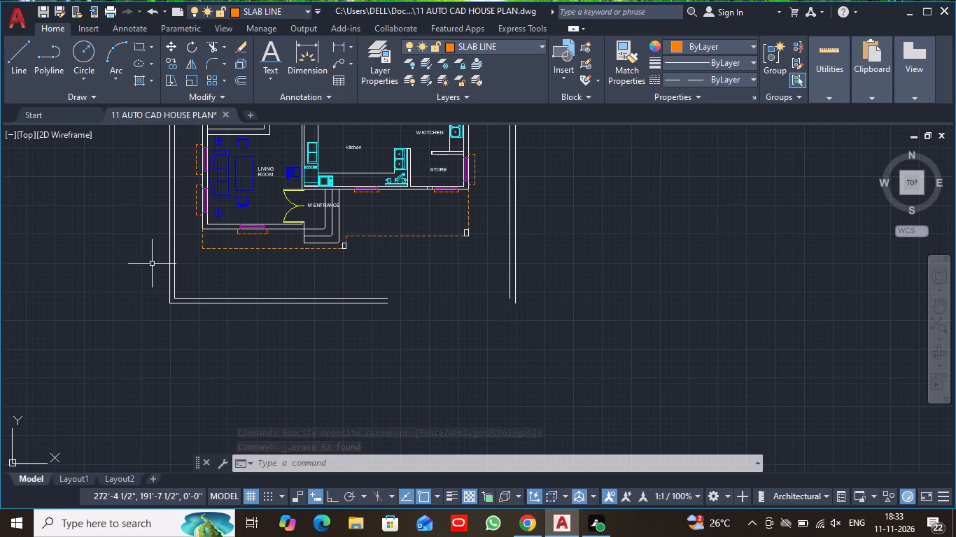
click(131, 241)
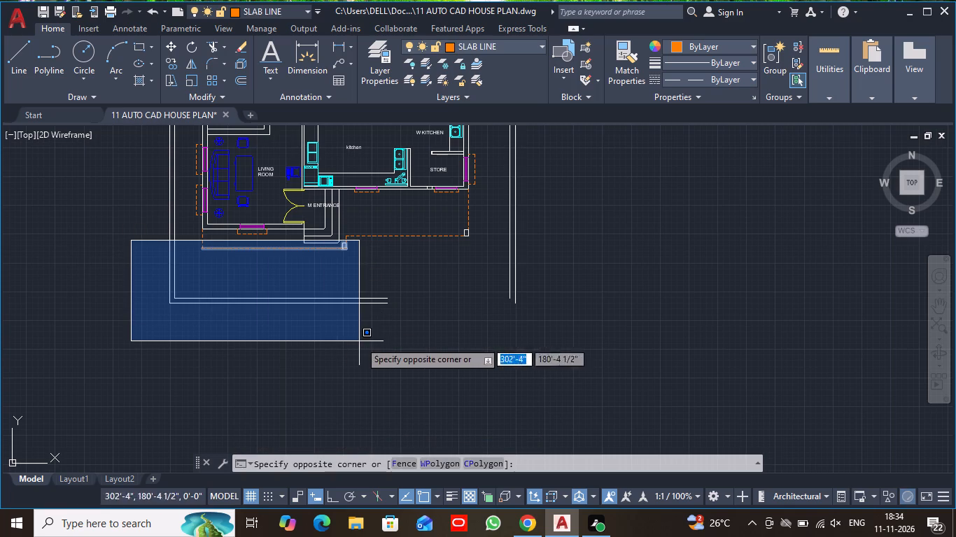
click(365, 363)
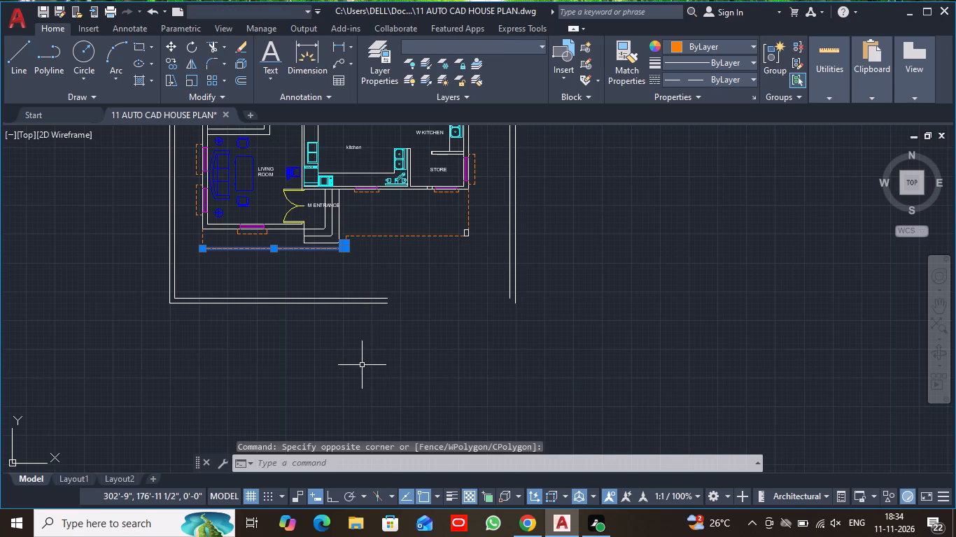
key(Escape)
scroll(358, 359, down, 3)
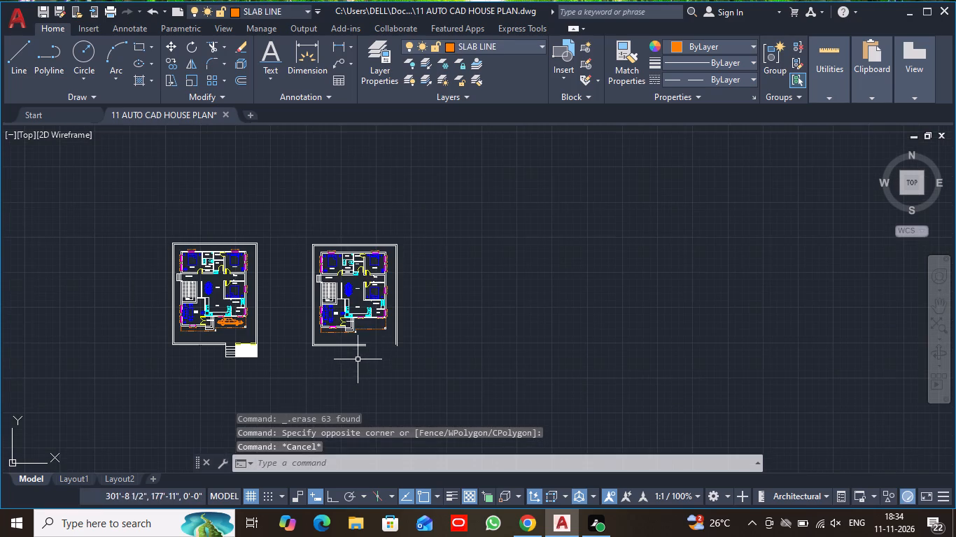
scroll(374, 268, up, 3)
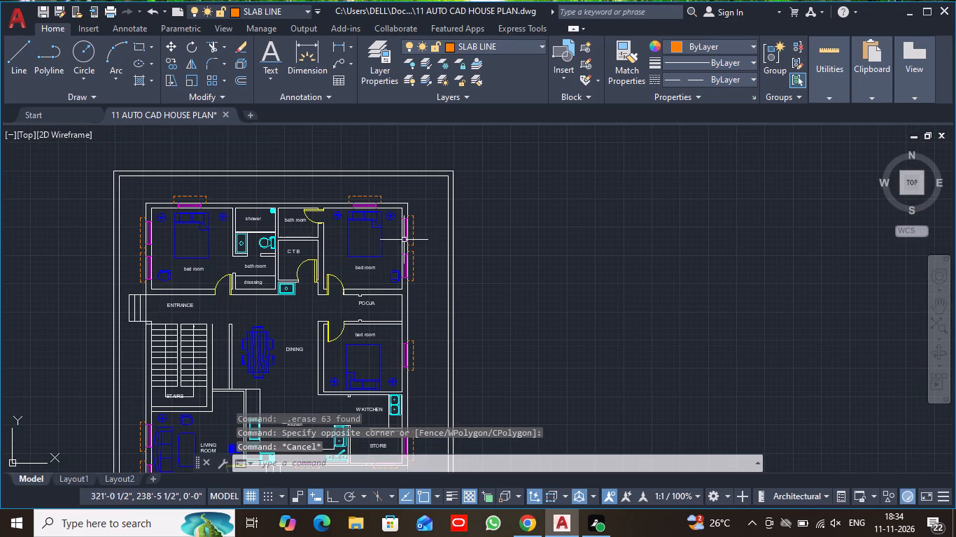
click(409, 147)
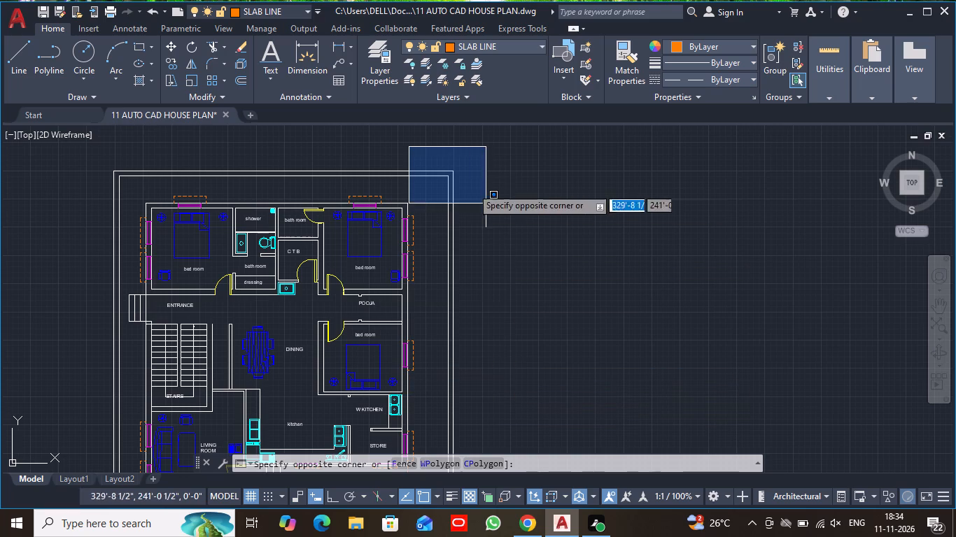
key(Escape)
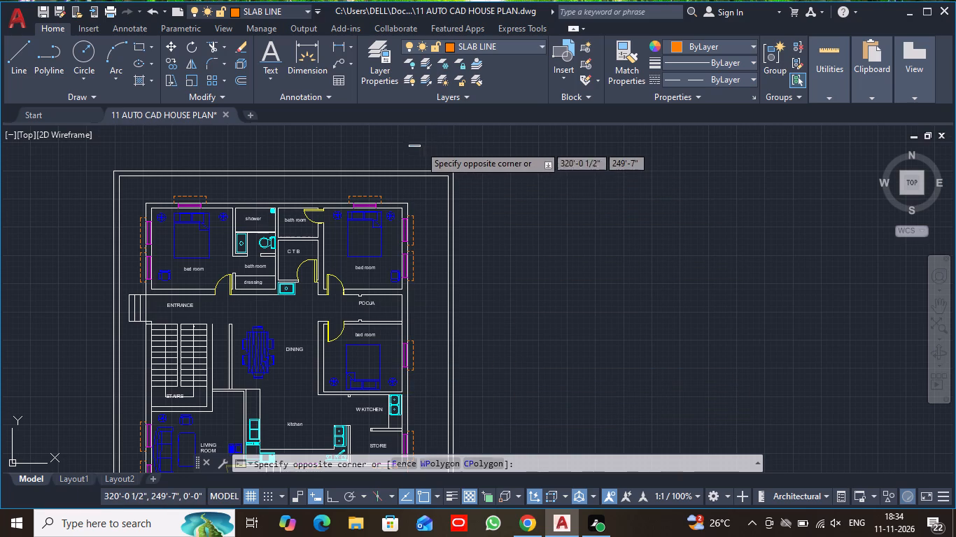
Delete the inner east line of the copied plan's plot boundary.
scroll(419, 149, down, 2)
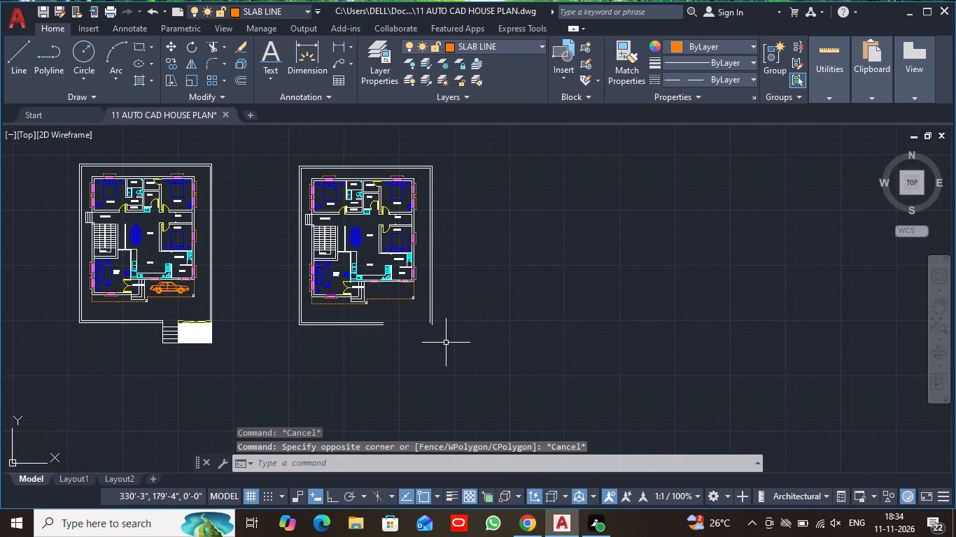
middle_drag(429, 343, 337, 348)
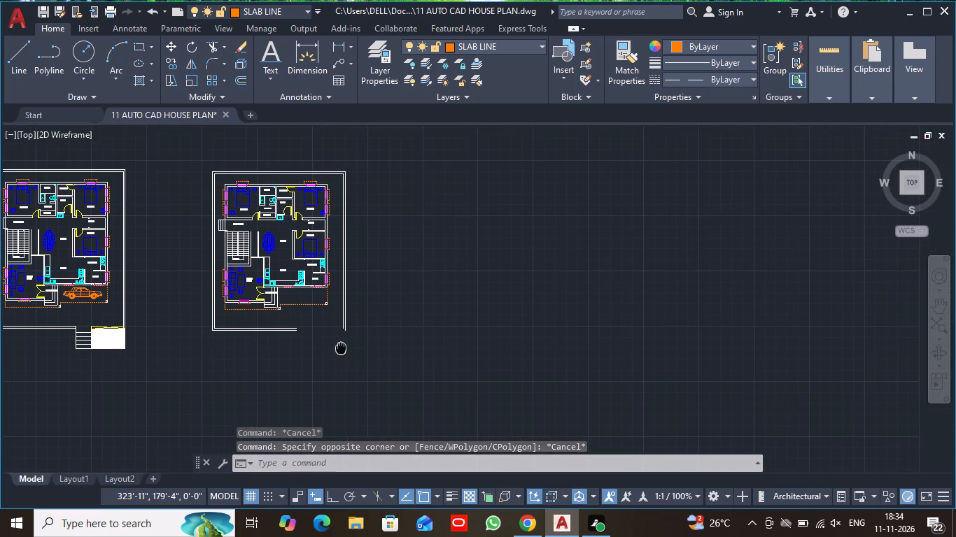
middle_drag(337, 348, 328, 345)
scroll(305, 282, up, 1)
middle_drag(399, 162, 381, 229)
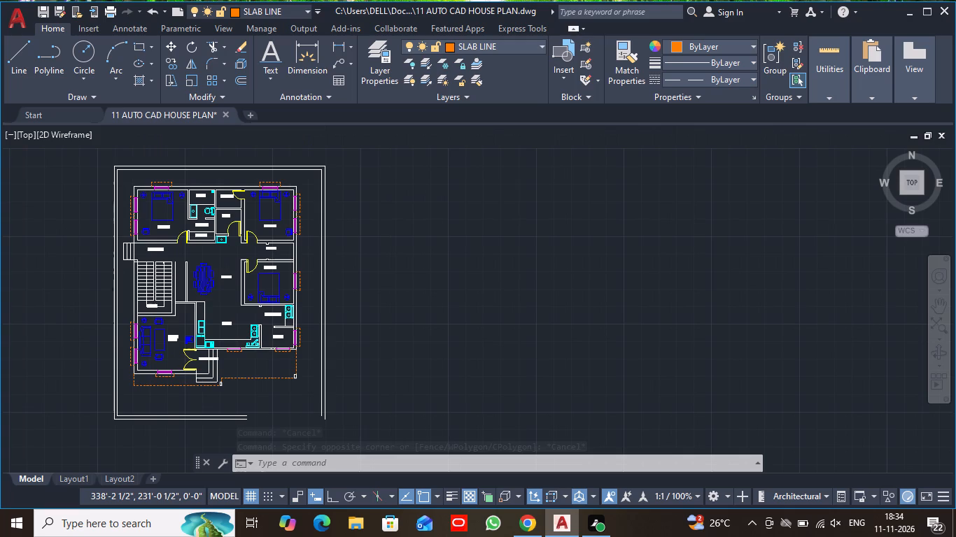
click(304, 148)
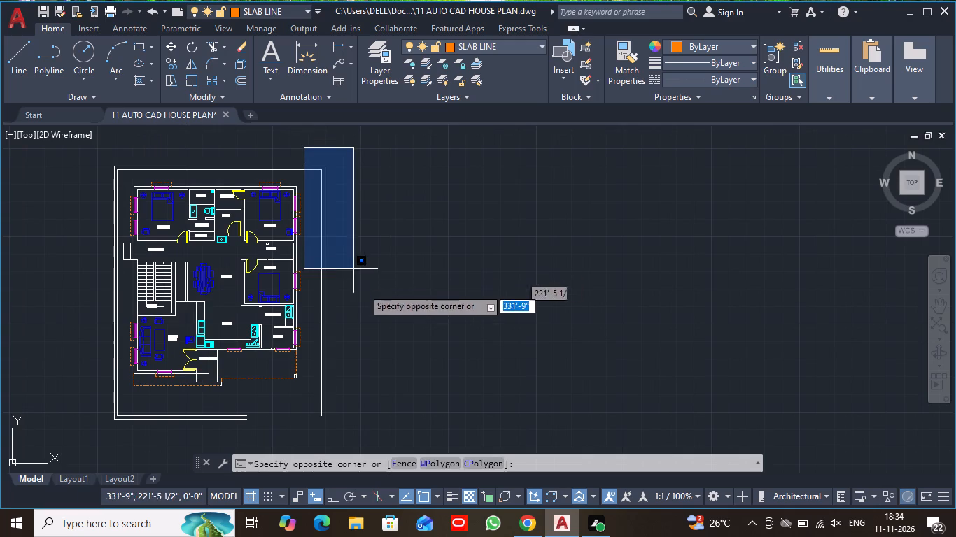
click(435, 426)
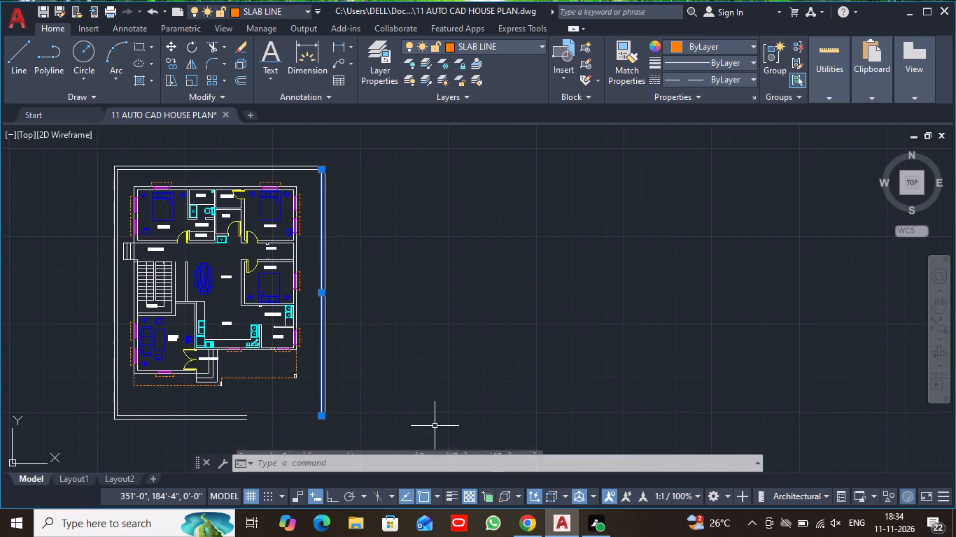
key(Delete)
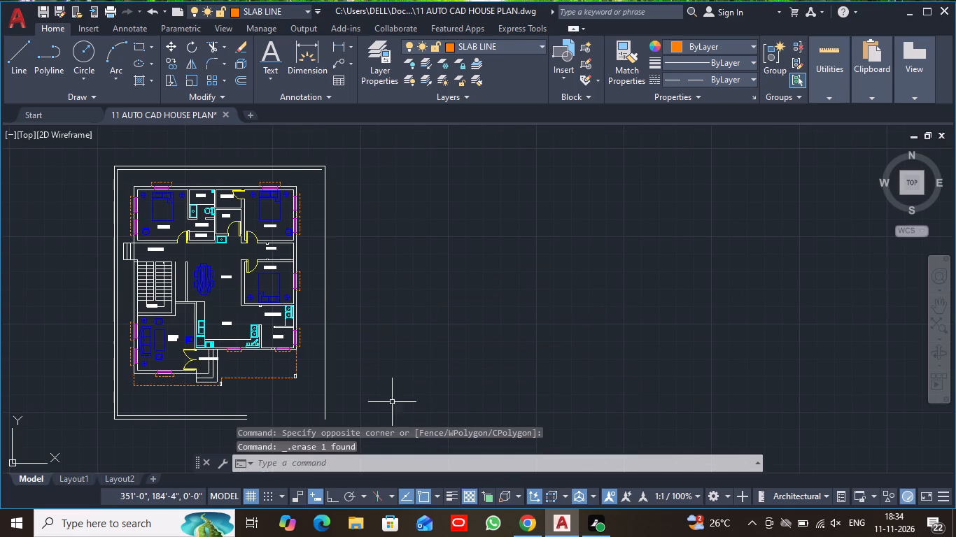
Delete the outer plot boundary outline and the remaining inner south, north and west lines around the copied plan.
click(325, 224)
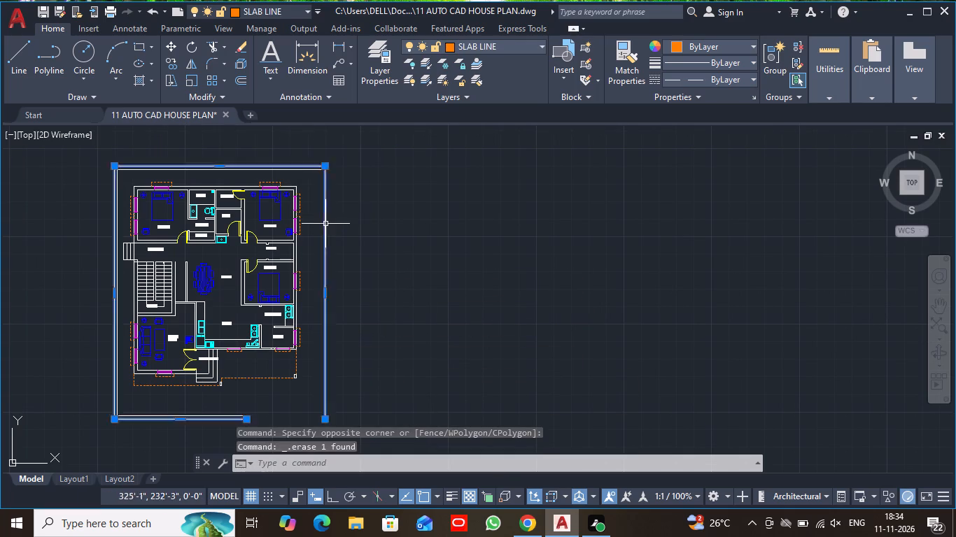
click(159, 417)
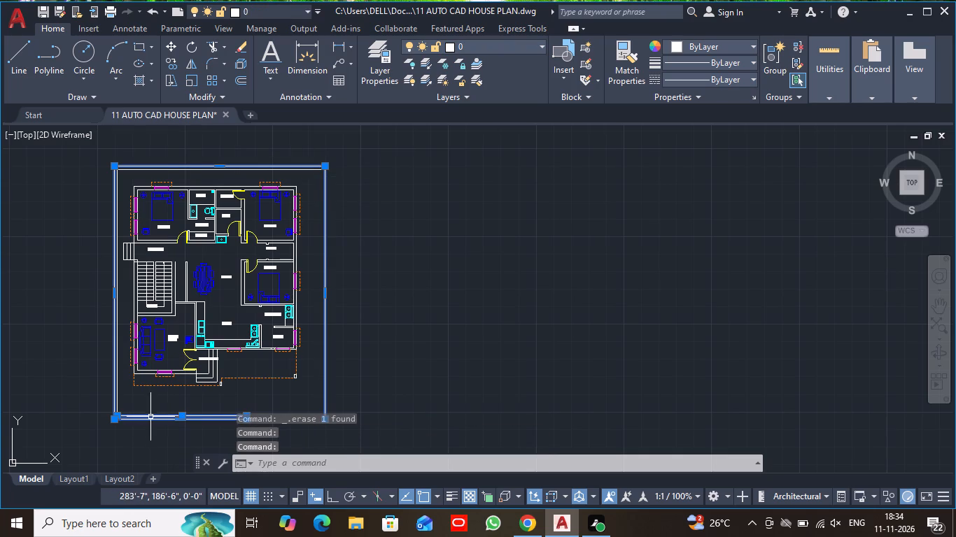
scroll(149, 269, up, 2)
middle_drag(216, 155, 216, 529)
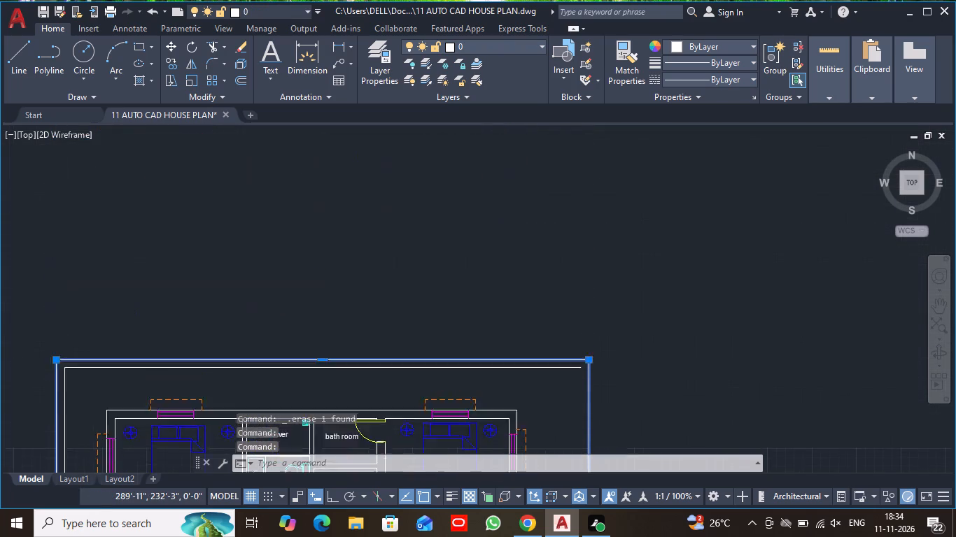
middle_drag(216, 529, 216, 531)
scroll(216, 531, up, 1)
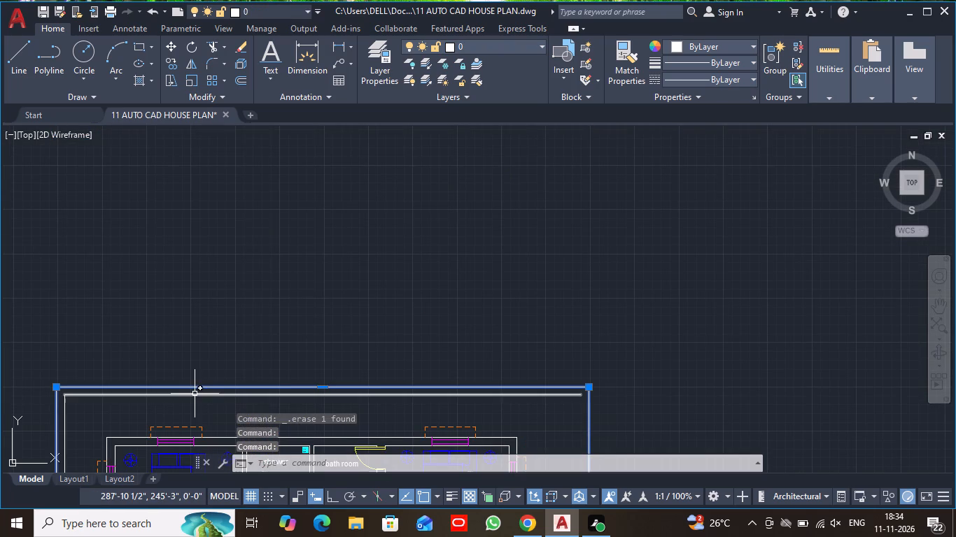
click(195, 394)
middle_drag(152, 406, 415, 61)
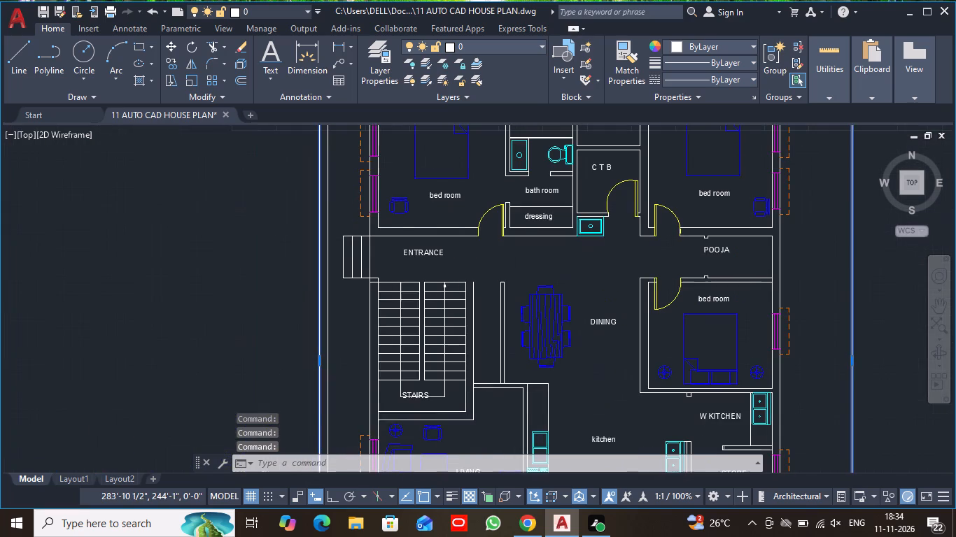
click(327, 253)
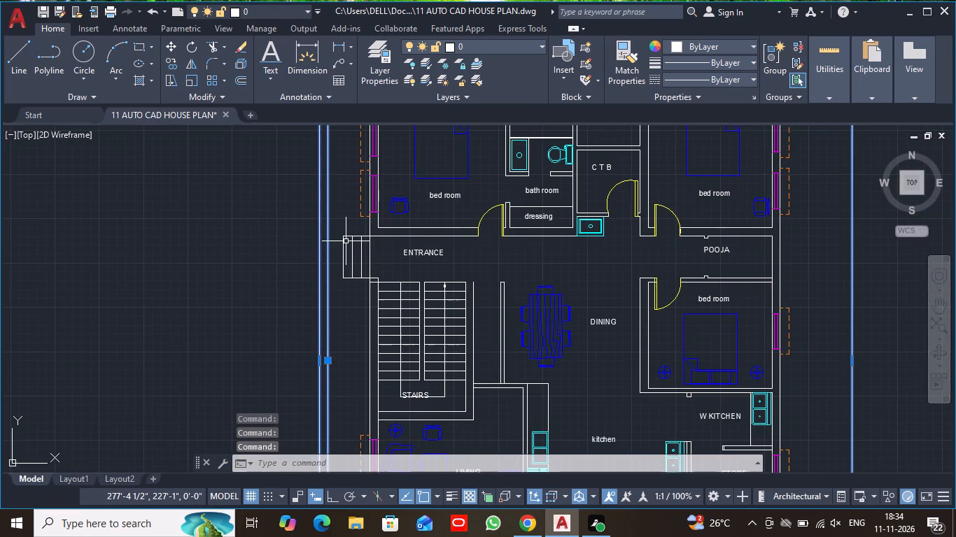
key(Delete)
Delete the copied plan's kitchen counter lines, east and west counter fixtures, kitchen label, and the wall line pieces toward the W KITCHEN.
scroll(346, 241, down, 4)
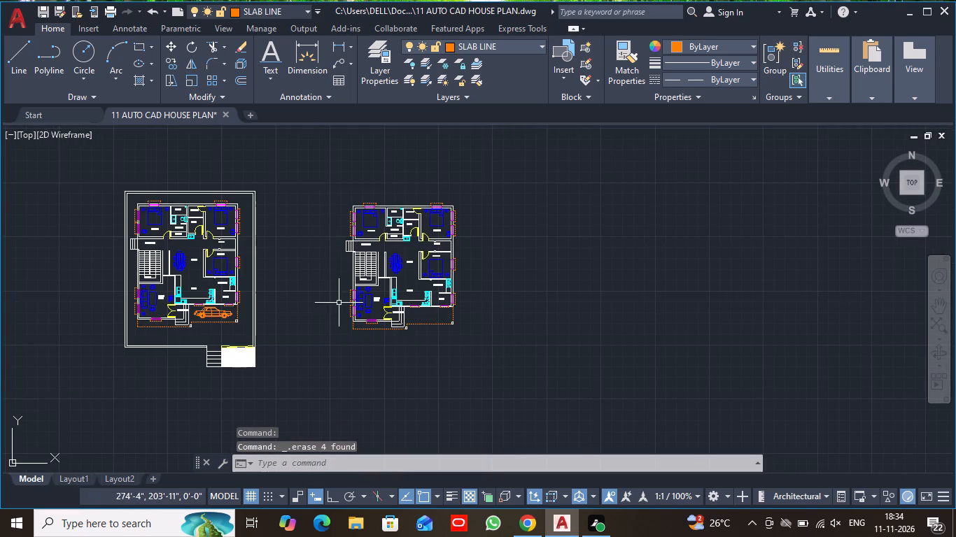
scroll(339, 308, up, 1)
middle_drag(316, 299, 251, 305)
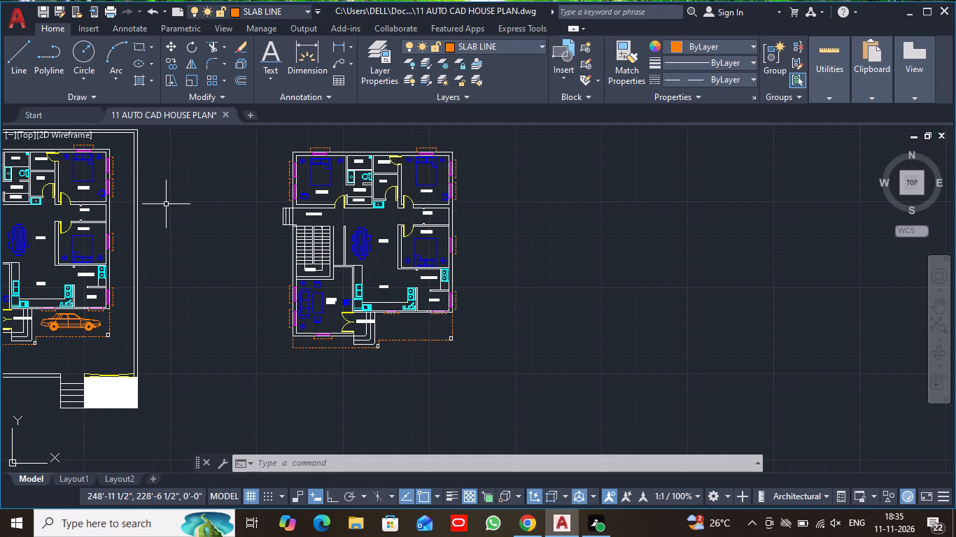
scroll(163, 206, up, 3)
scroll(322, 239, down, 1)
middle_drag(327, 250, 54, 117)
middle_drag(508, 268, 410, 241)
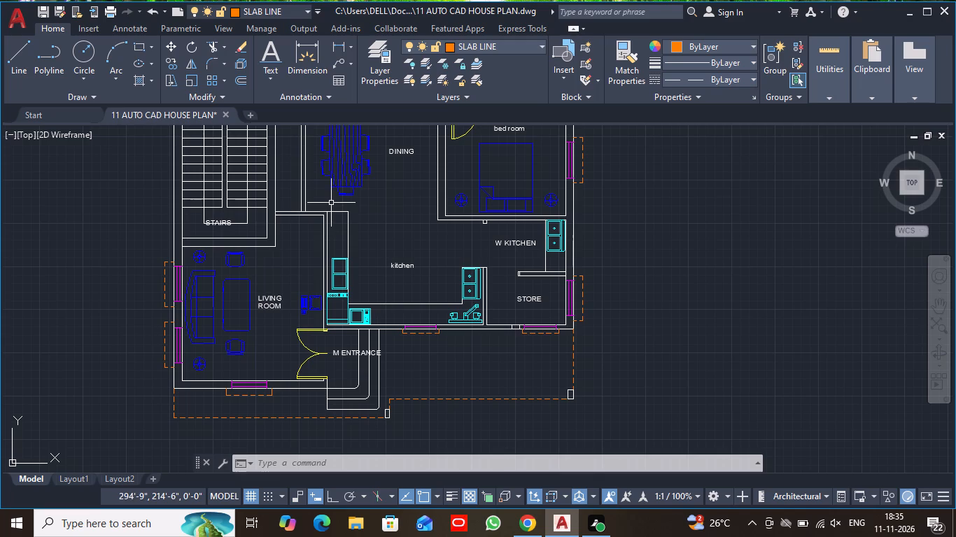
drag(331, 202, 343, 253)
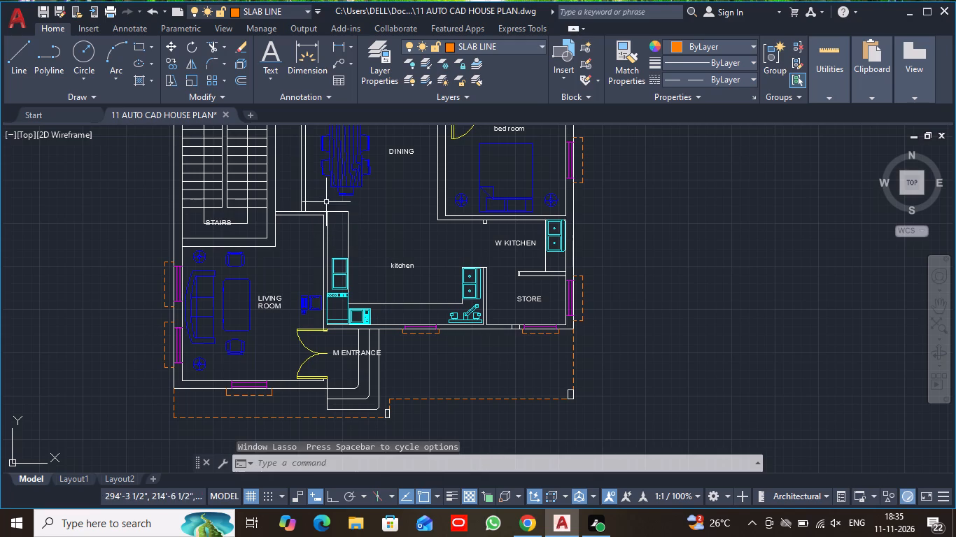
click(326, 199)
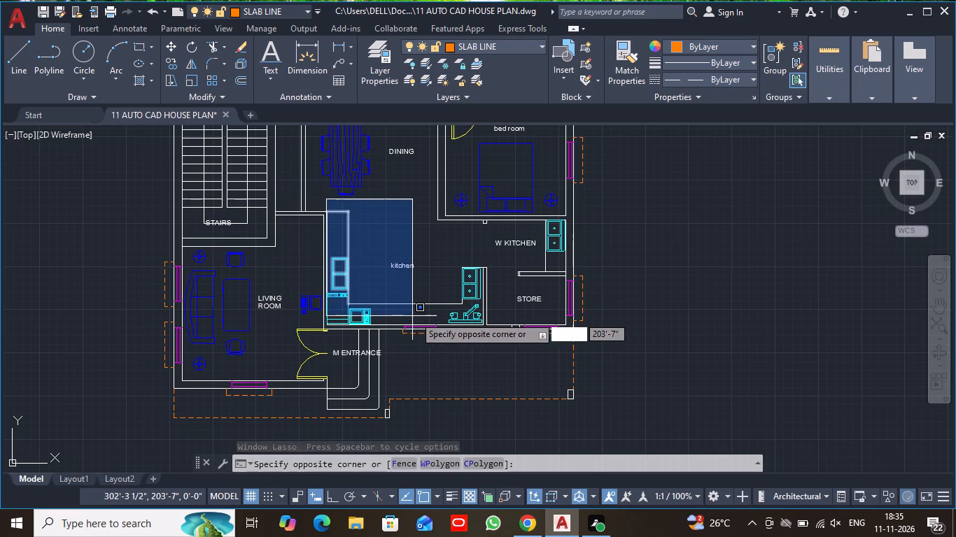
click(493, 322)
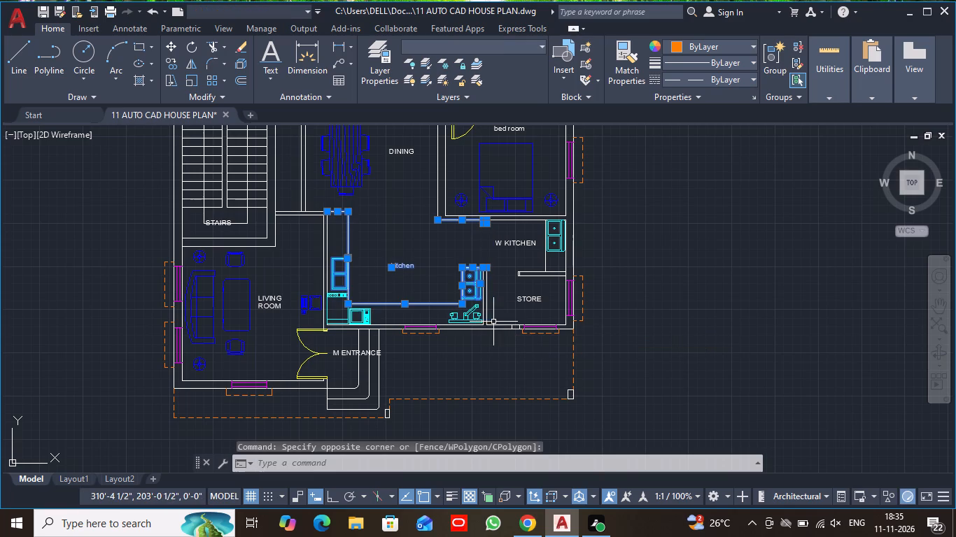
key(Delete)
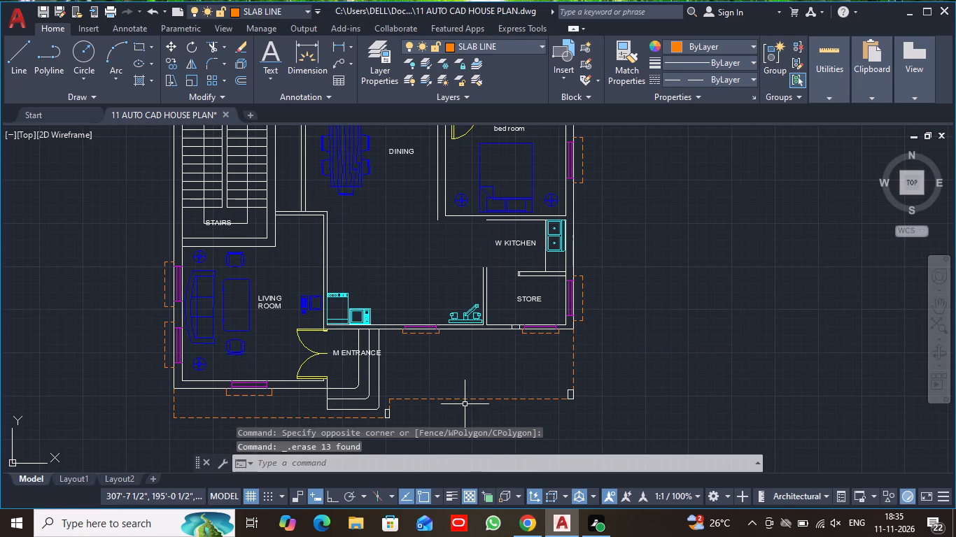
Delete the three remaining appliance blocks along the south wall of the copied plan's kitchen.
scroll(465, 396, up, 1)
click(270, 237)
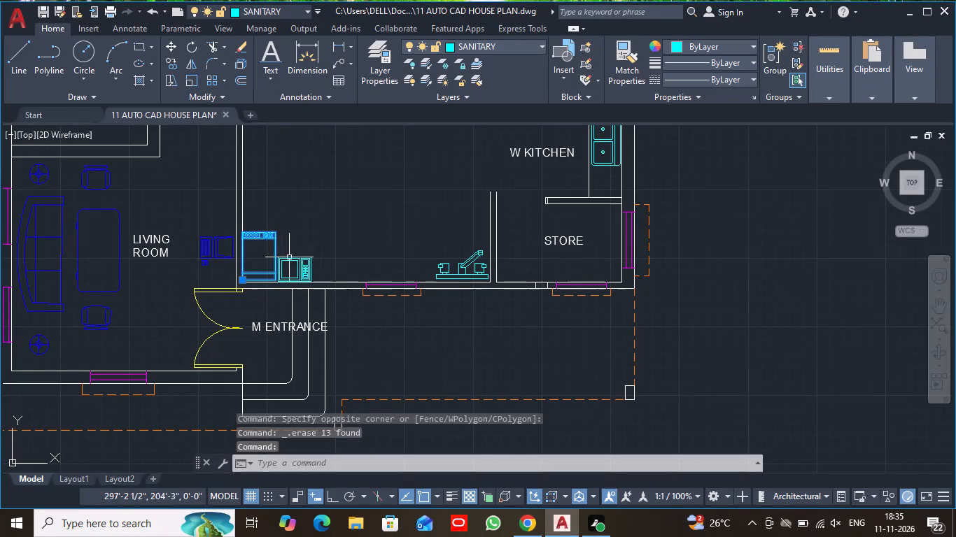
click(298, 269)
click(451, 275)
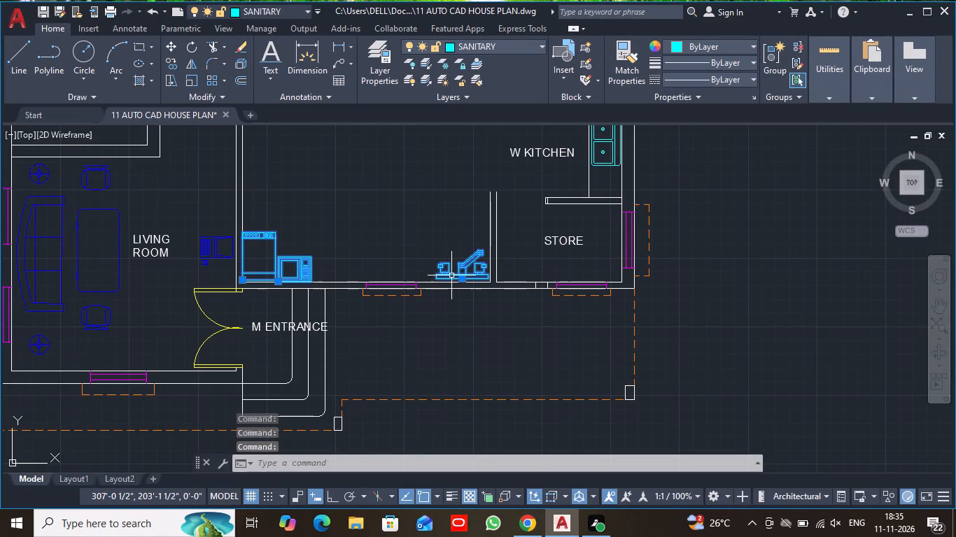
key(Delete)
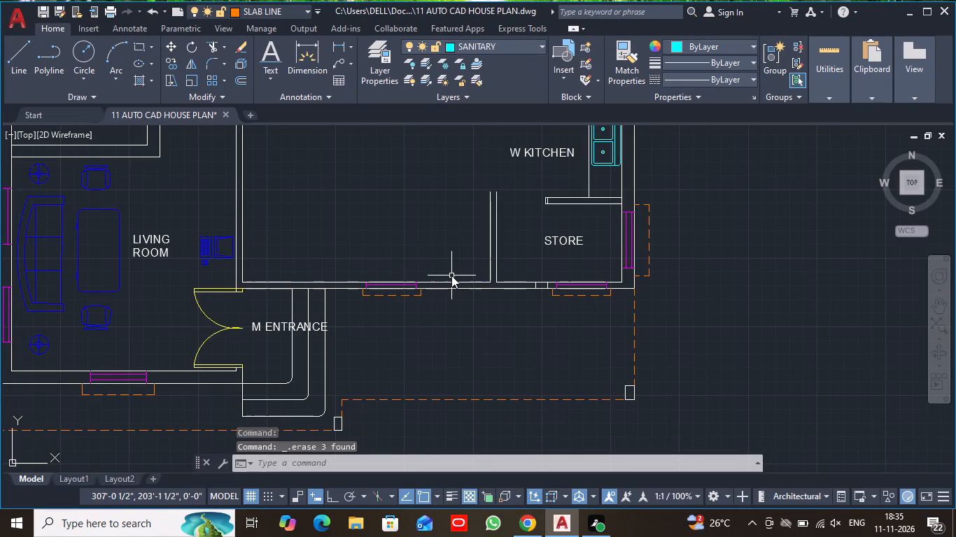
Draw a 4 1/2" line closing the open north end of the wall on the west side of STORE.
scroll(436, 275, down, 2)
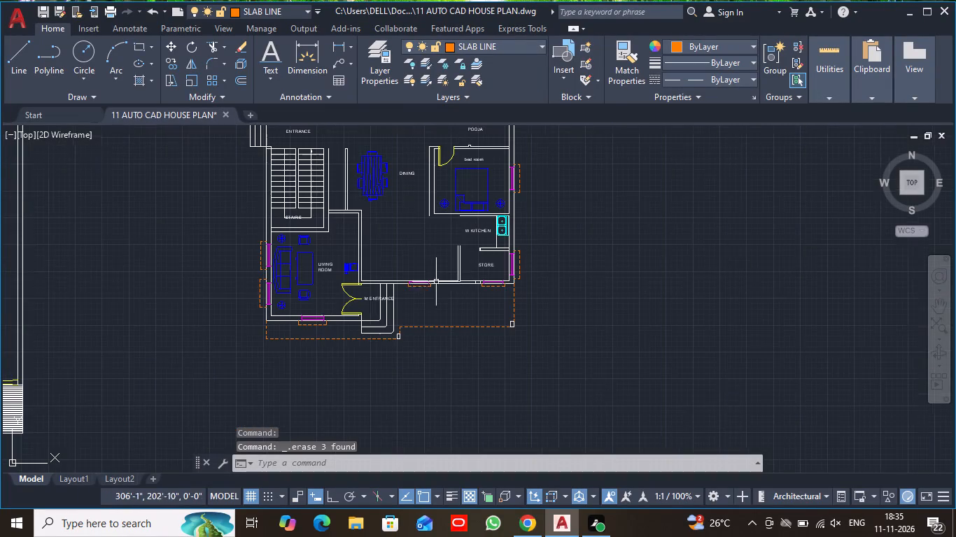
middle_drag(419, 253, 347, 265)
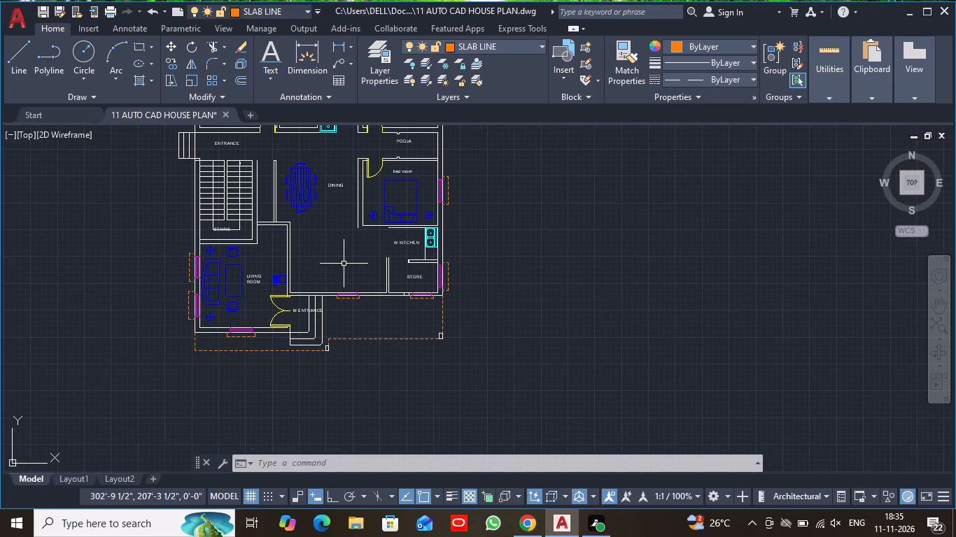
click(16, 46)
scroll(321, 245, up, 2)
middle_drag(396, 248, 255, 274)
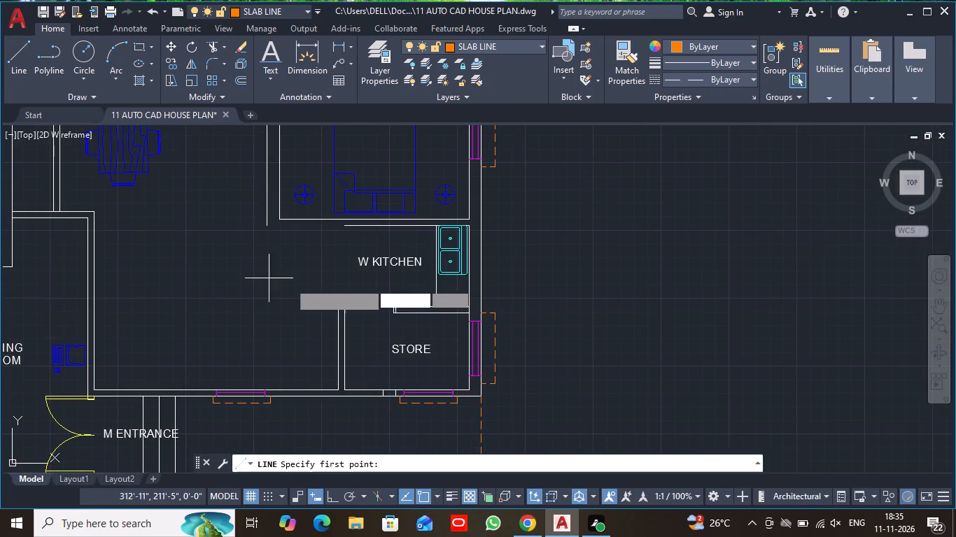
scroll(293, 285, up, 3)
middle_drag(339, 328, 235, 278)
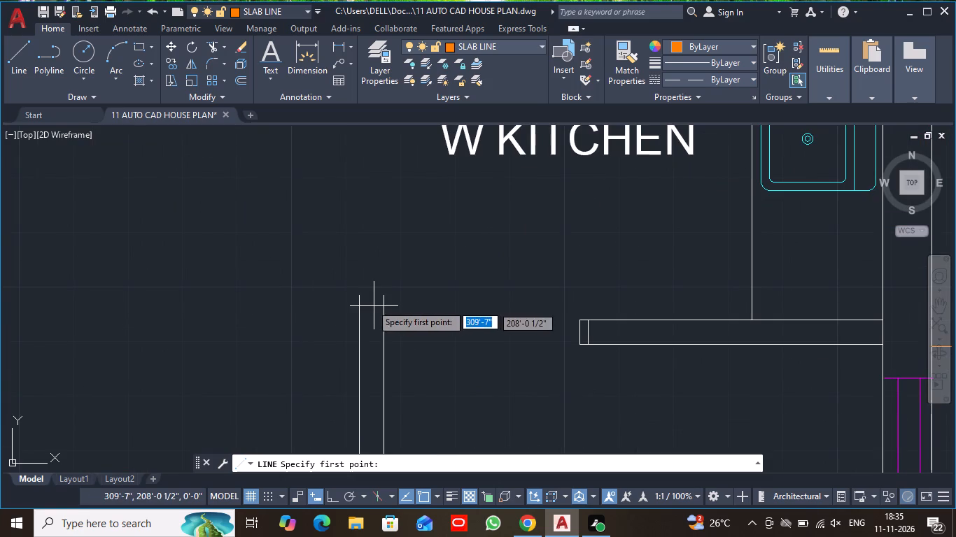
click(361, 299)
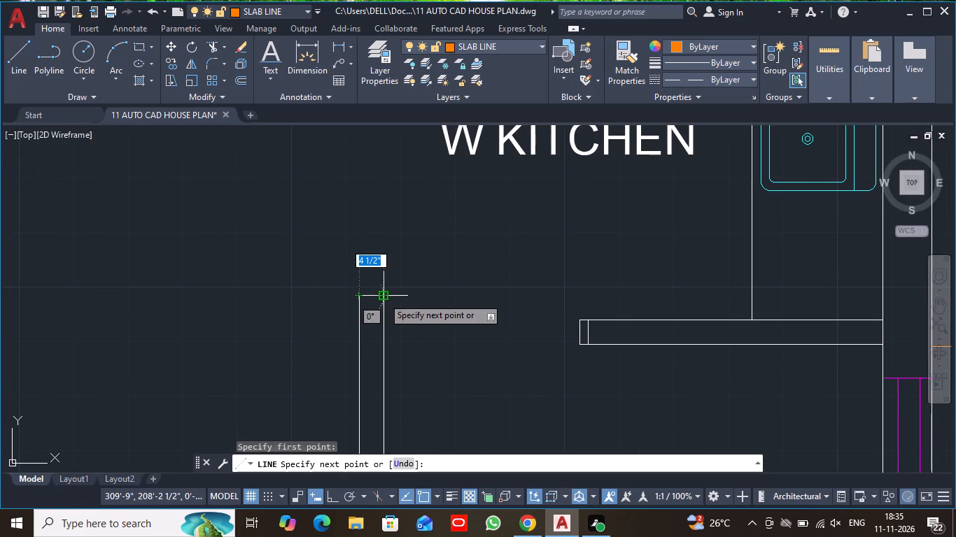
click(383, 297)
key(Escape)
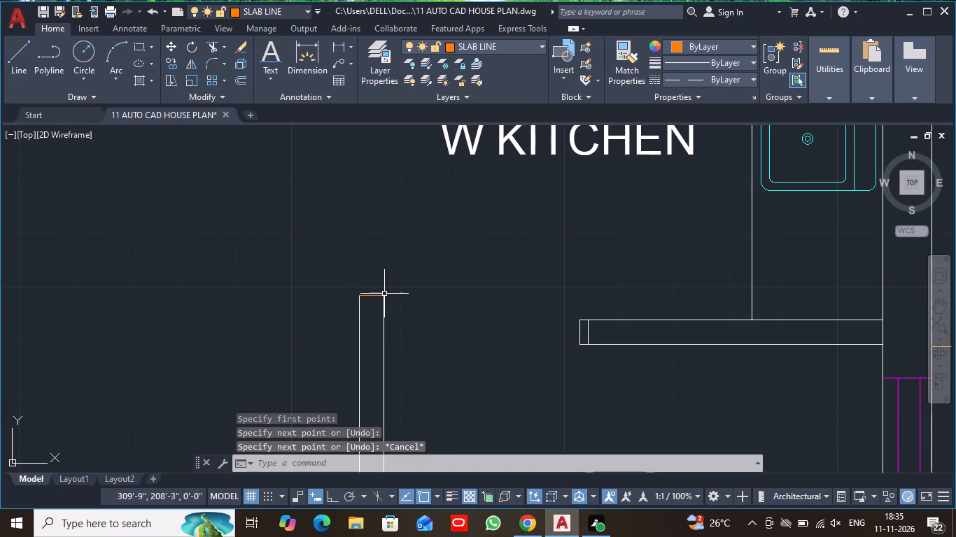
Move the new closing line at the store wall's north end to layer 0.
scroll(381, 324, down, 1)
scroll(360, 346, up, 2)
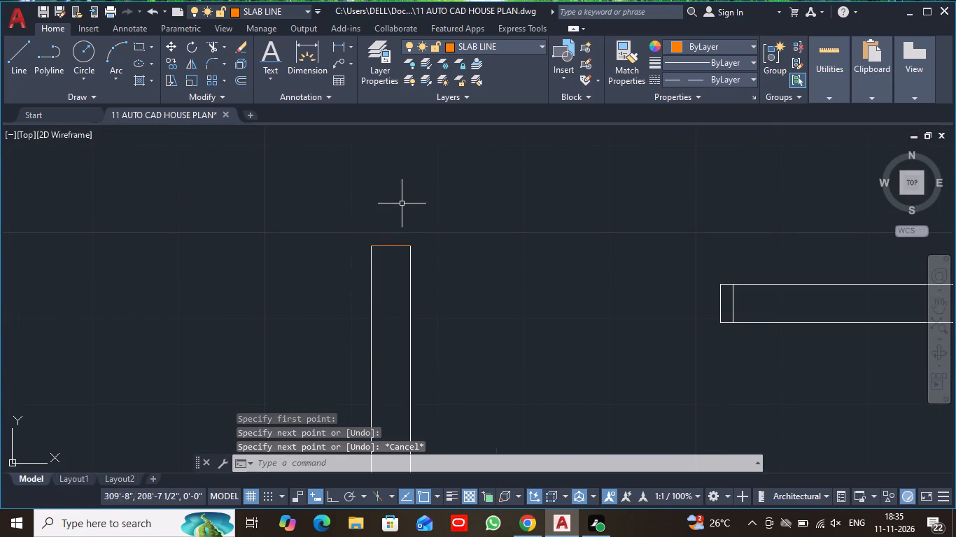
click(393, 246)
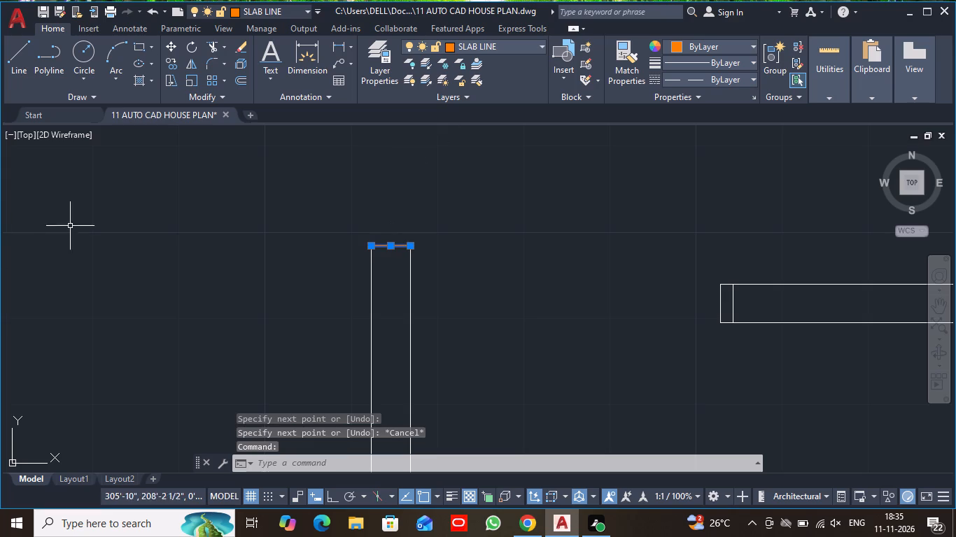
click(542, 43)
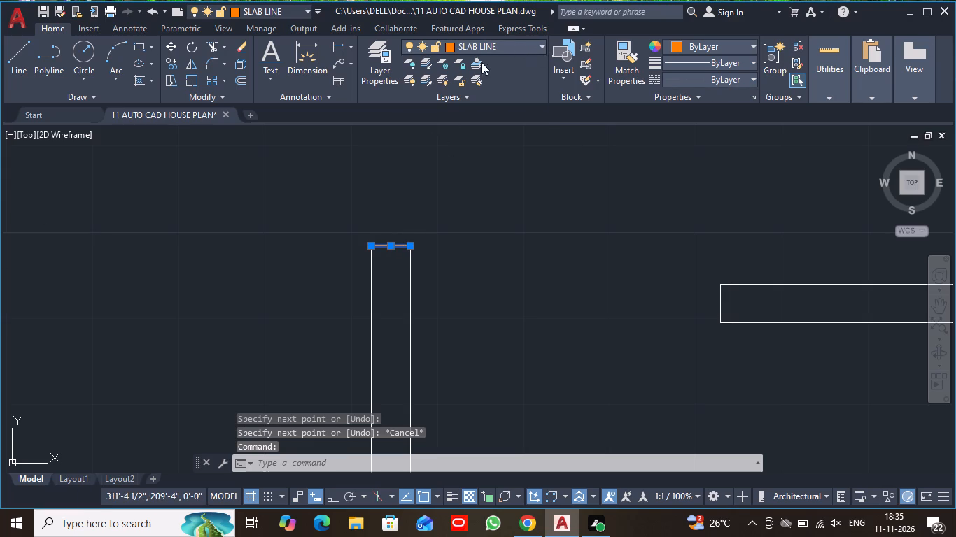
click(470, 60)
scroll(493, 220, down, 5)
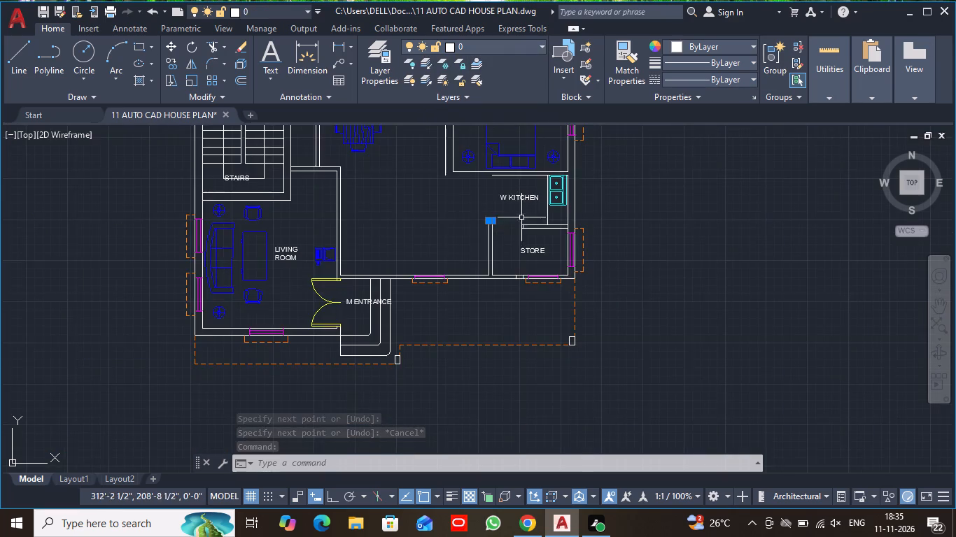
scroll(418, 244, down, 1)
key(Escape)
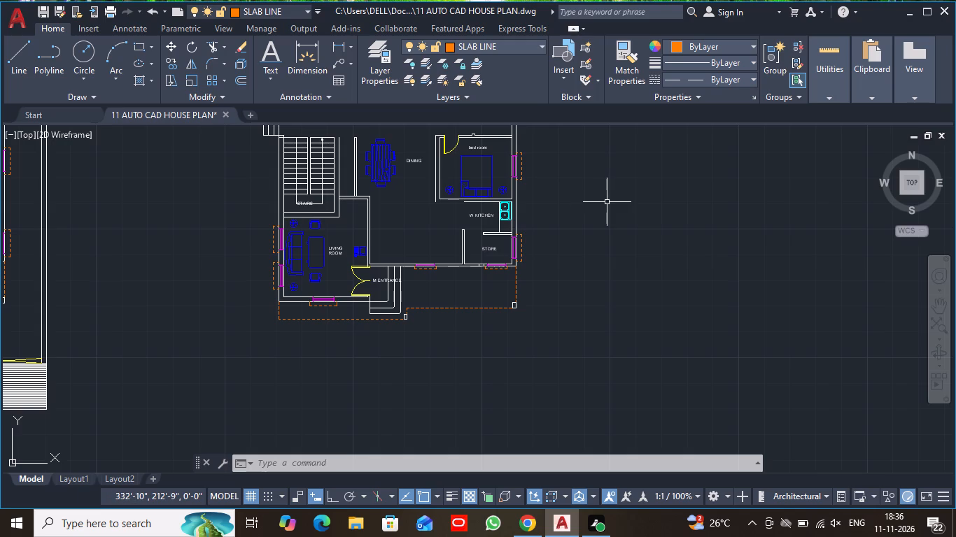
Delete the STORE label from the copied plan.
scroll(526, 255, up, 2)
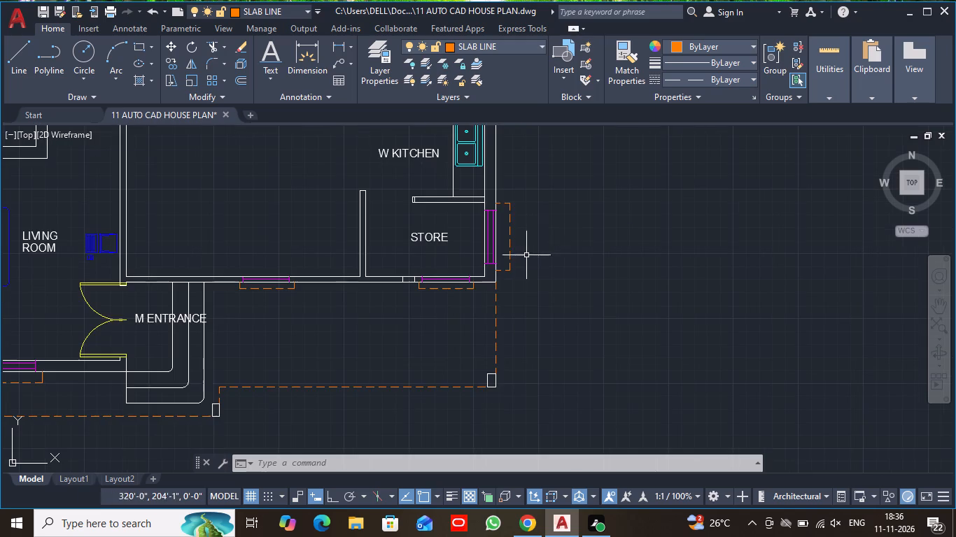
middle_drag(569, 224, 570, 273)
scroll(570, 275, up, 1)
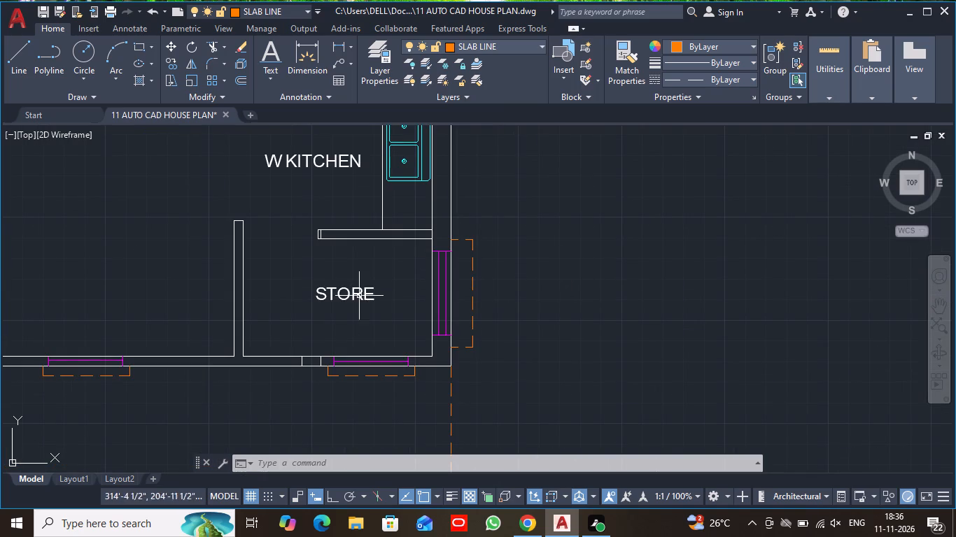
click(357, 296)
key(Delete)
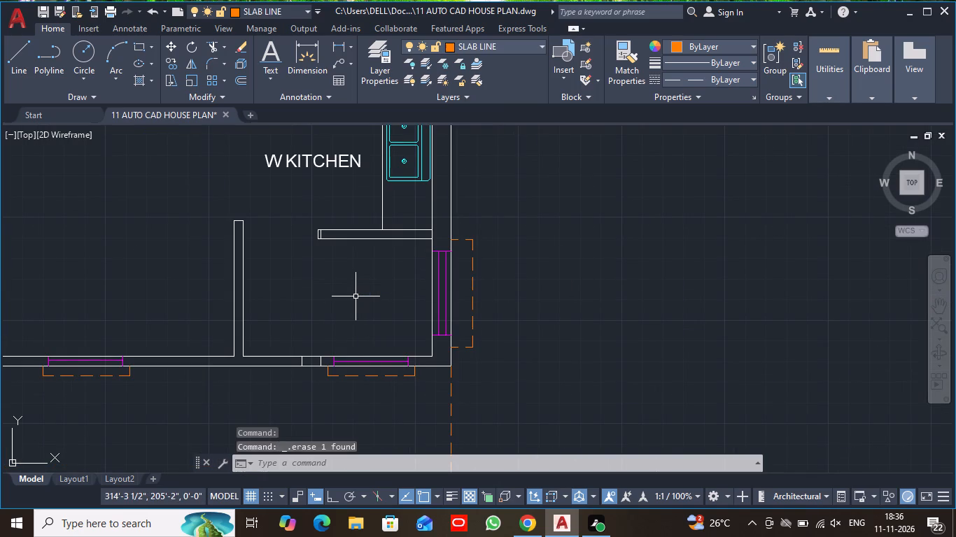
Trim away the short end lines at the west end of the wall stub between W KITCHEN and the store area.
scroll(356, 296, up, 1)
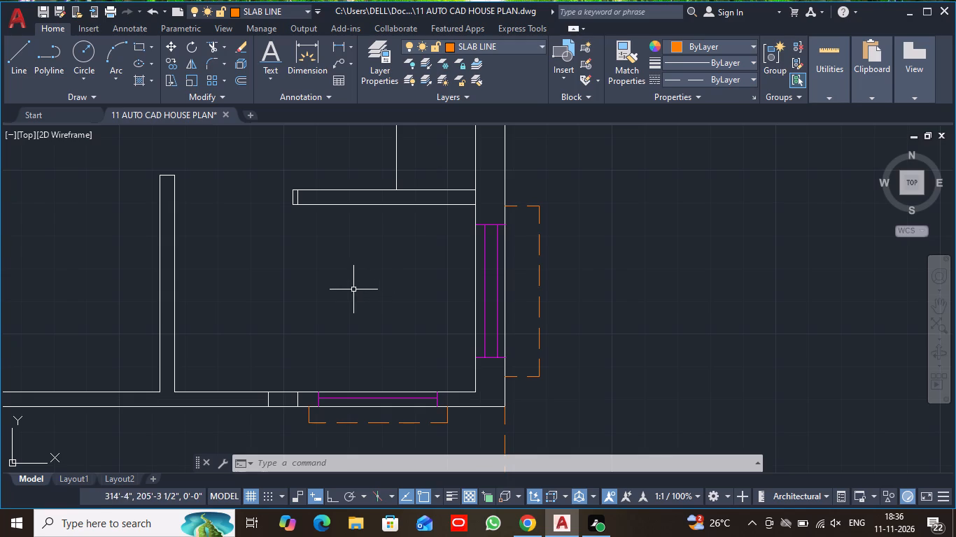
scroll(309, 285, up, 1)
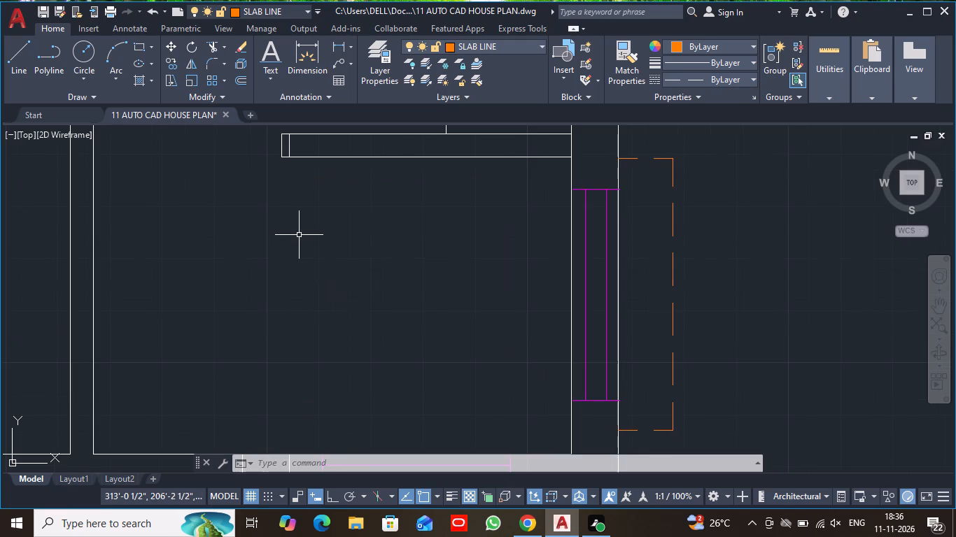
middle_drag(297, 231, 342, 296)
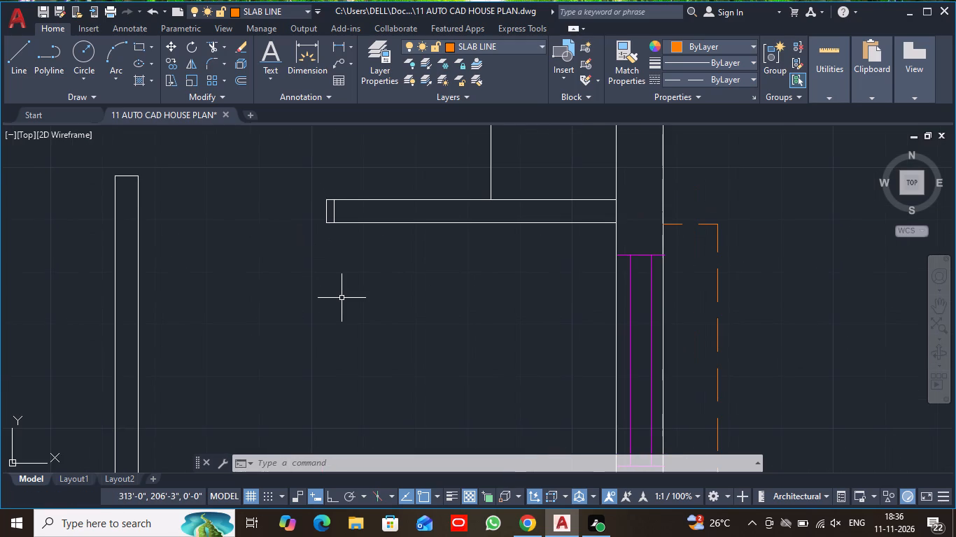
text(TR)
key(space)
scroll(341, 297, up, 2)
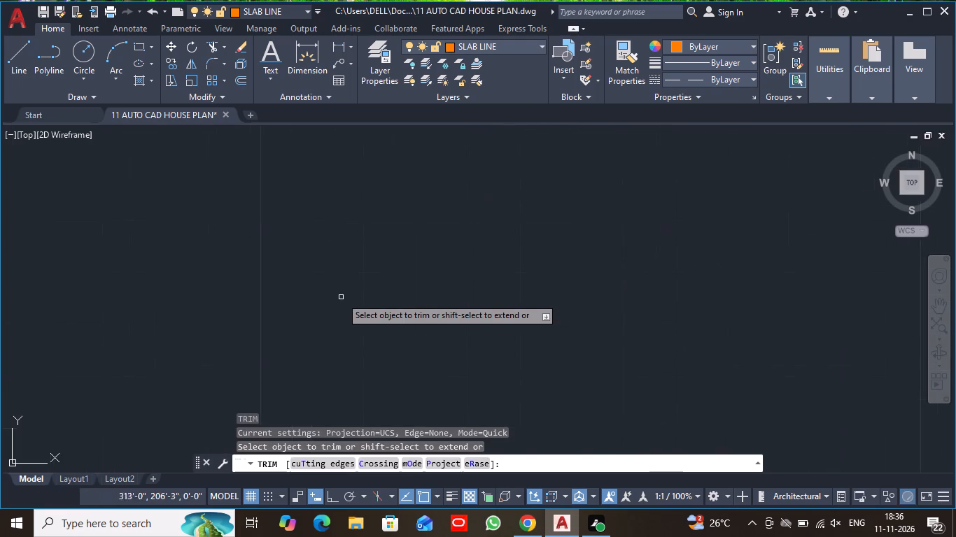
scroll(354, 308, down, 2)
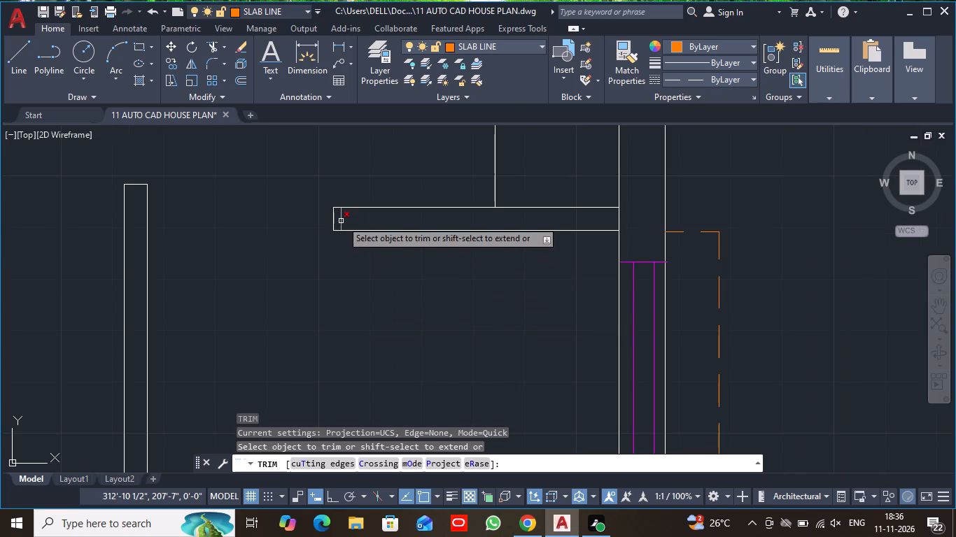
click(342, 220)
scroll(357, 218, up, 2)
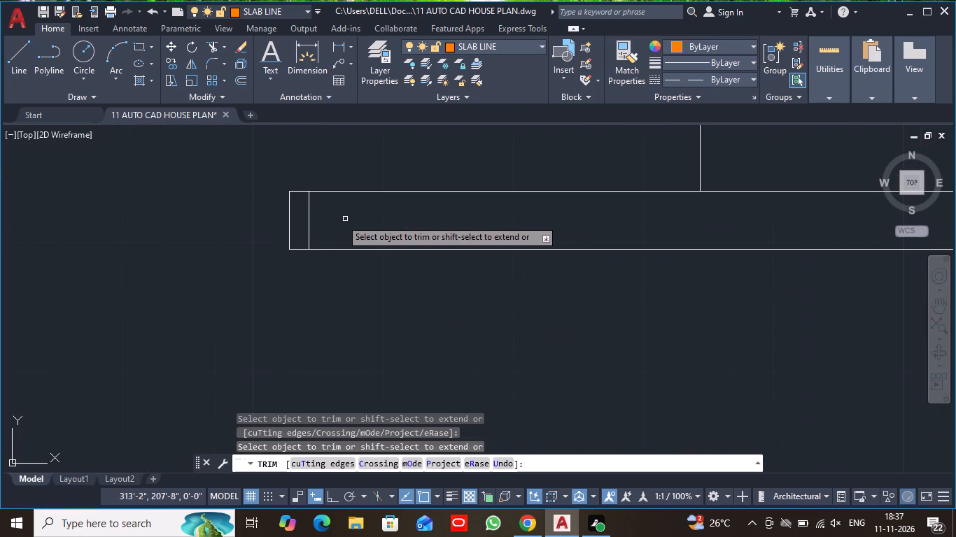
click(311, 220)
scroll(328, 220, down, 1)
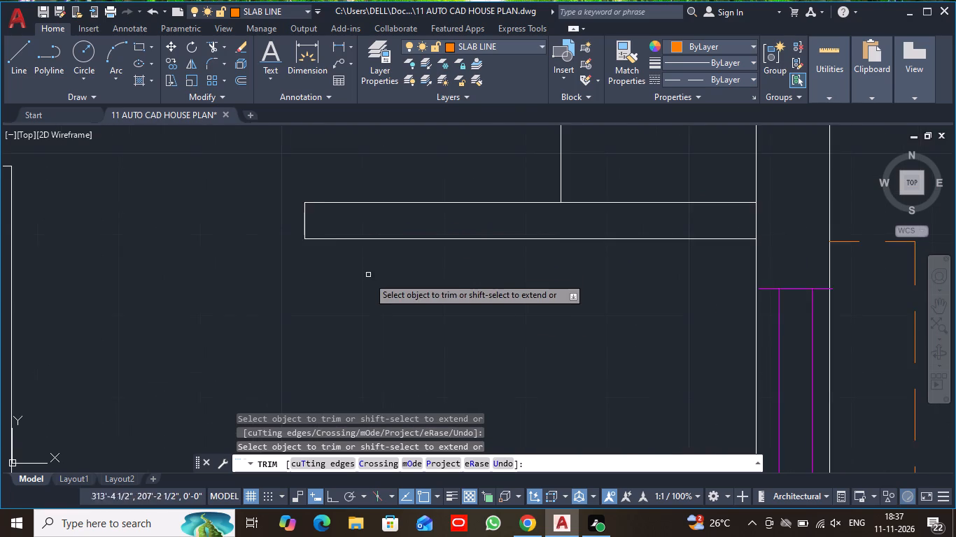
scroll(370, 285, down, 1)
middle_drag(367, 294, 488, 273)
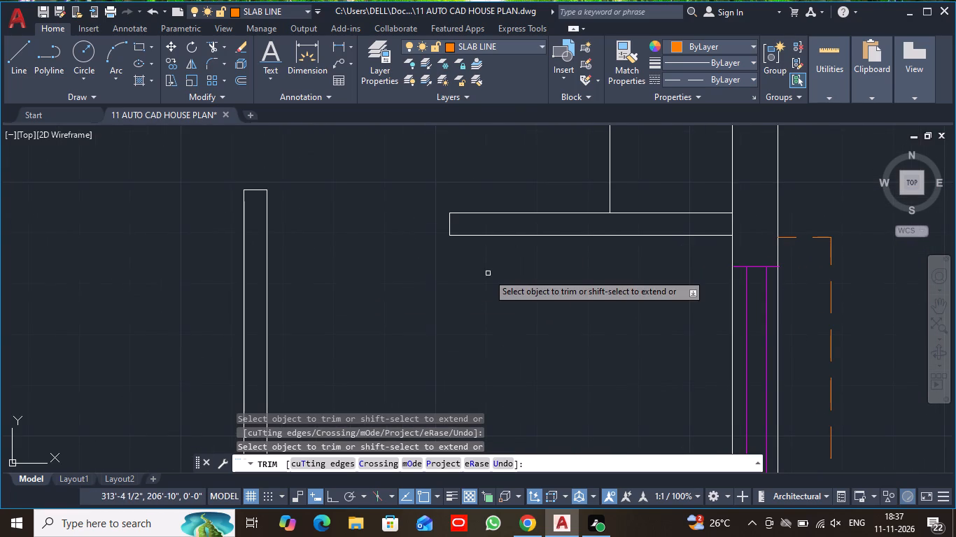
click(451, 224)
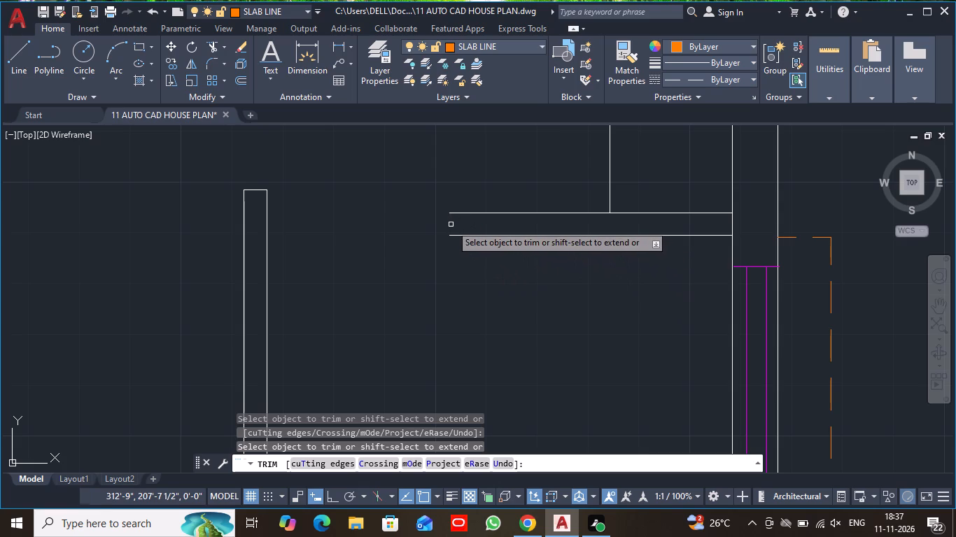
key(Escape)
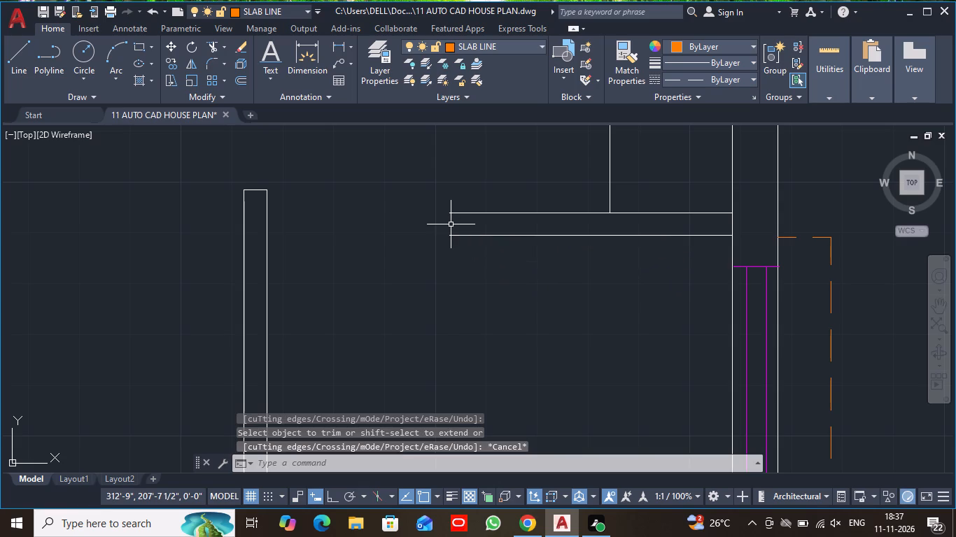
Extend both lines of the wall south of W KITCHEN westward to meet the store area's west wall.
text(EX)
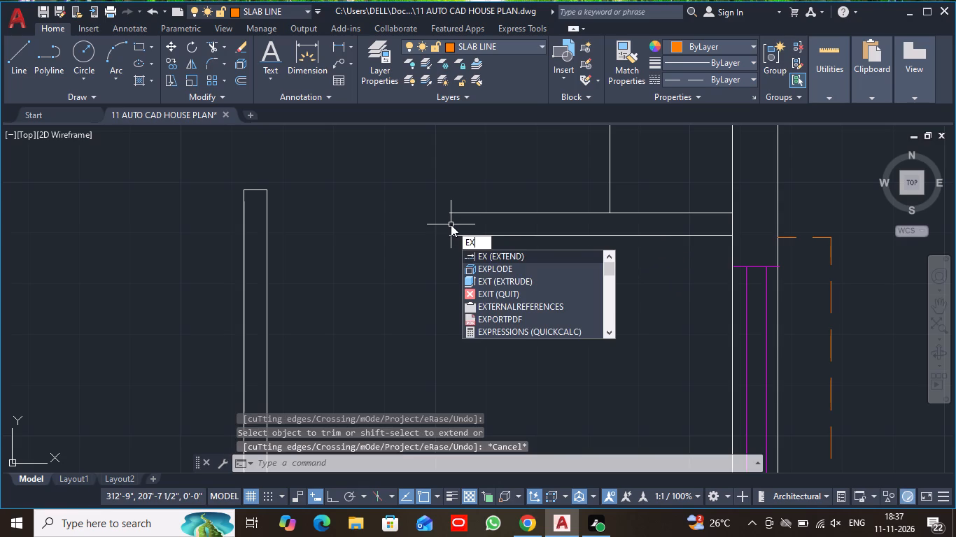
key(space)
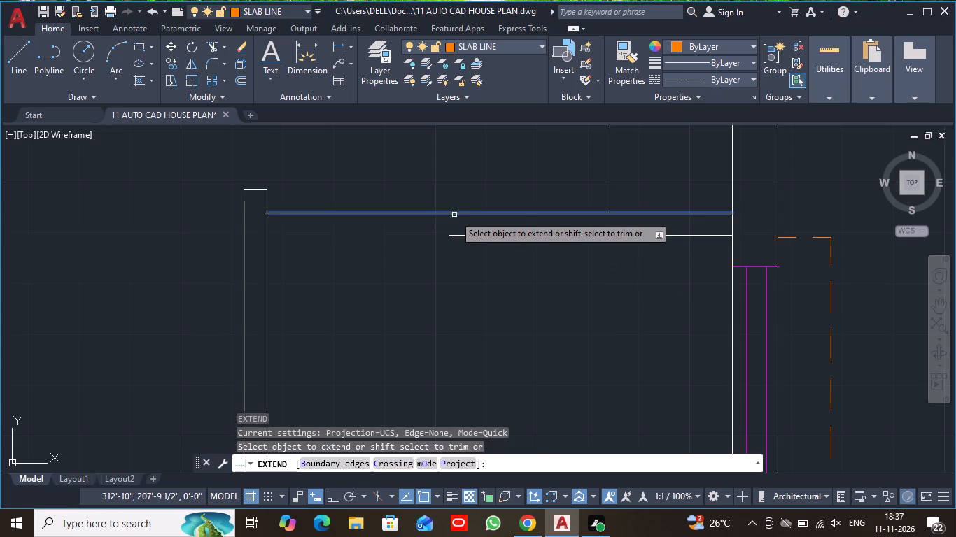
click(454, 214)
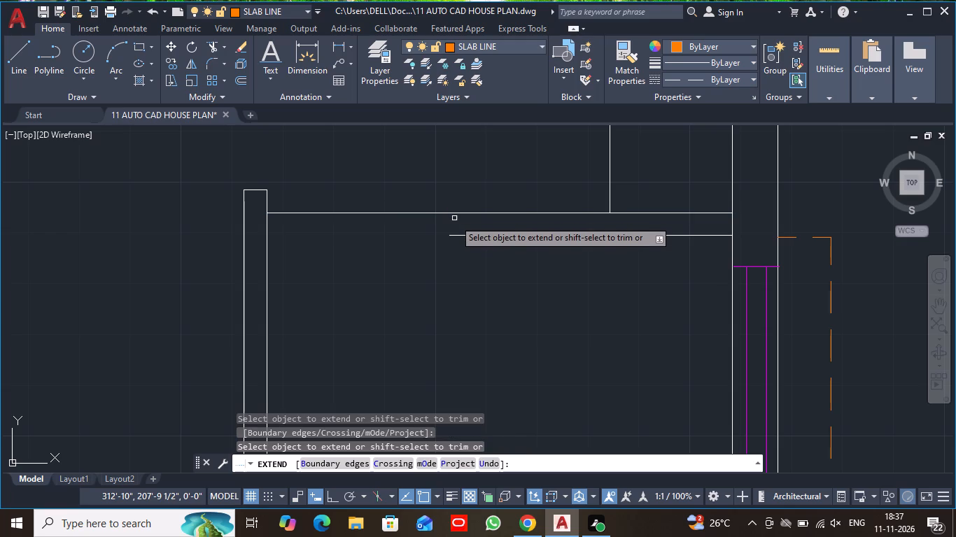
click(452, 236)
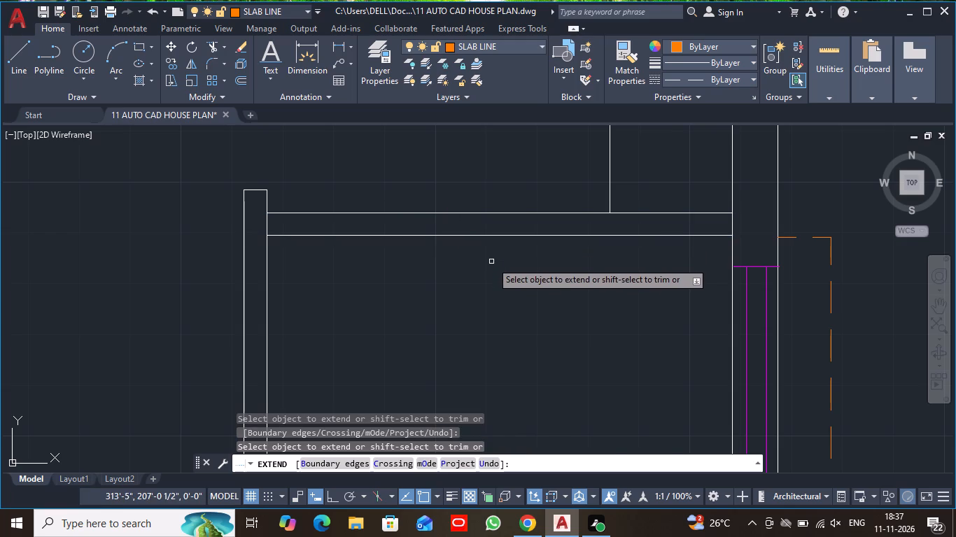
scroll(491, 262, down, 2)
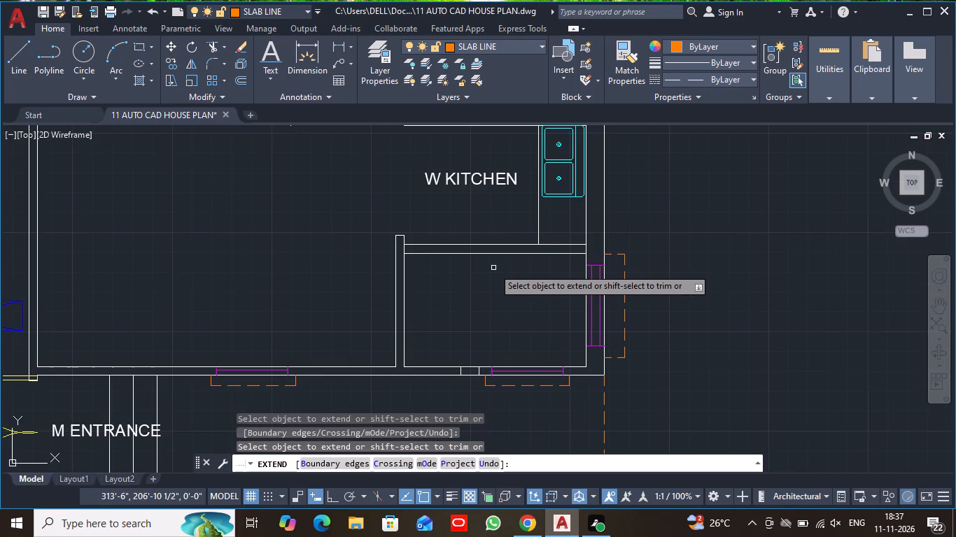
key(Escape)
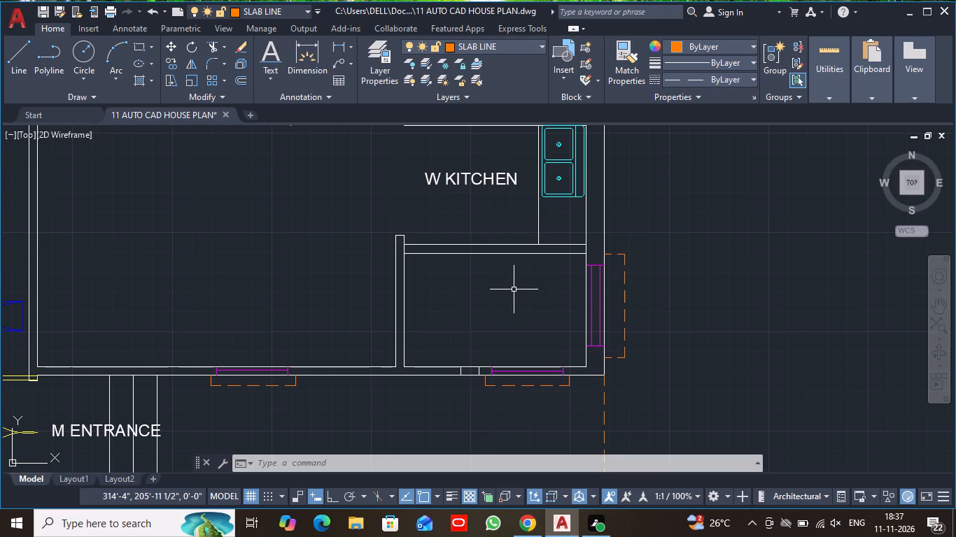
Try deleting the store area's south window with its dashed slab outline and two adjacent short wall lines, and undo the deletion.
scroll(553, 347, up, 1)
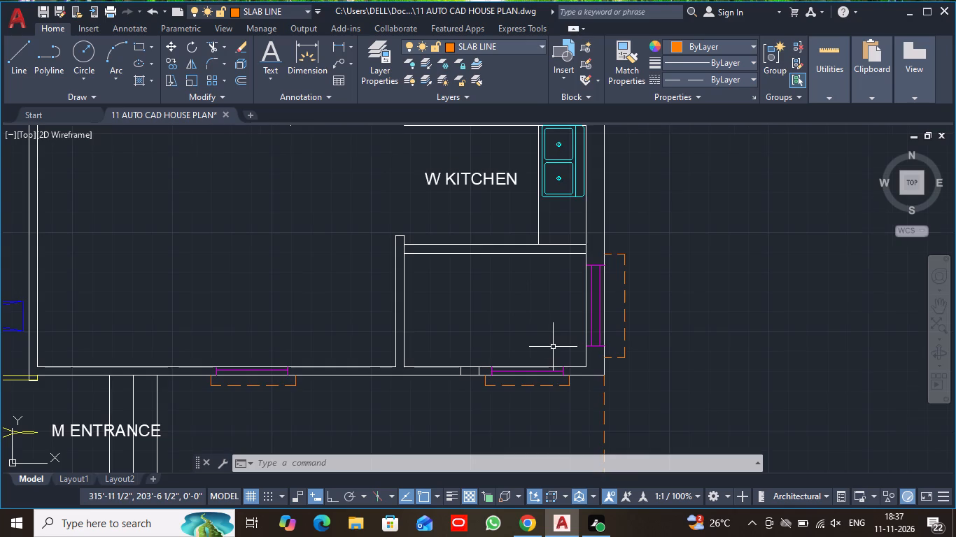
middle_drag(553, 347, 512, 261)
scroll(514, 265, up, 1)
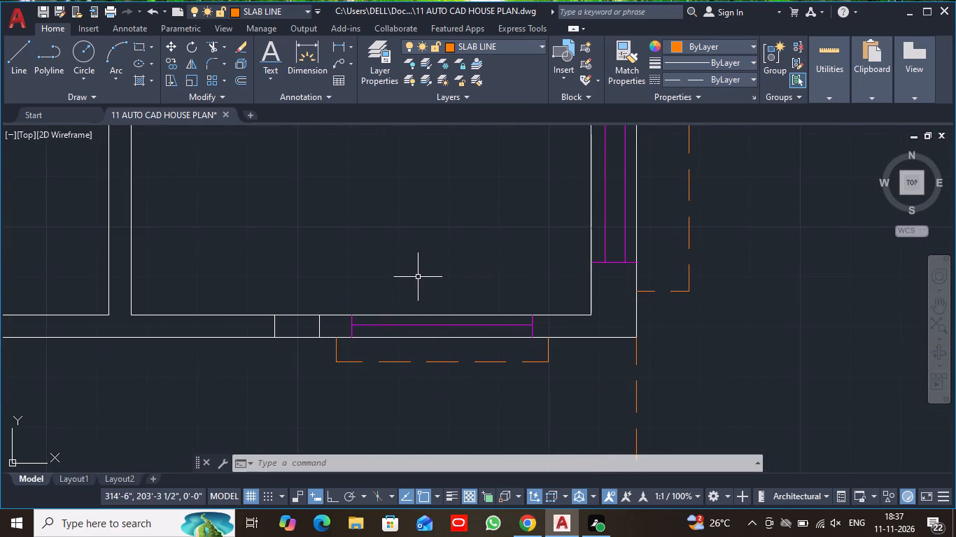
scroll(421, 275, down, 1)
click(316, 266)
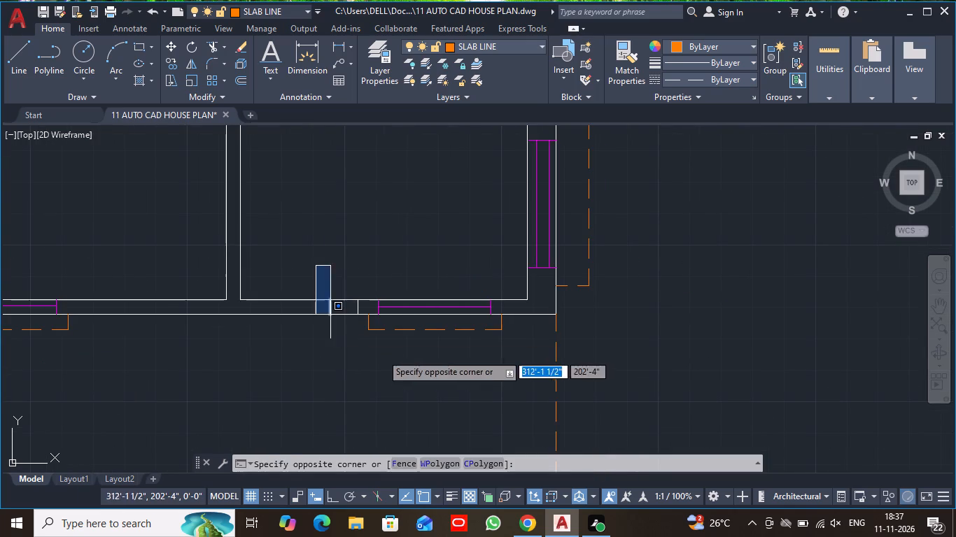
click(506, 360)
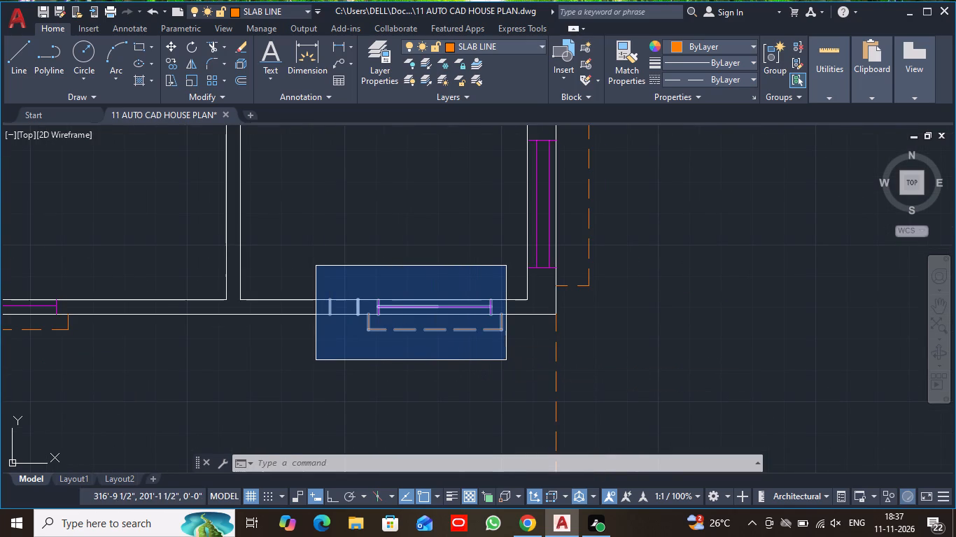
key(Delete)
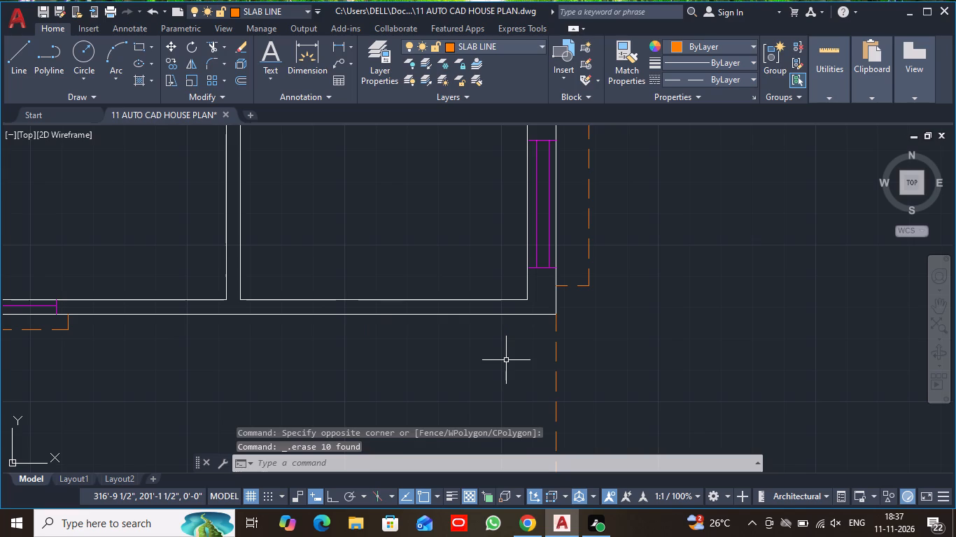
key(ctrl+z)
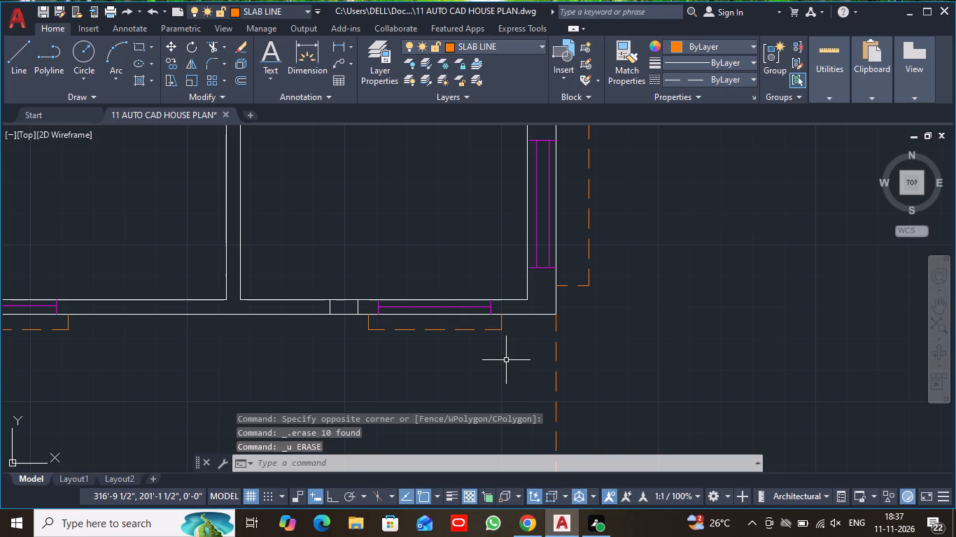
Delete the dashed slab outline below the store area's south window and the two short cross lines in the wall west of it.
scroll(506, 360, up, 2)
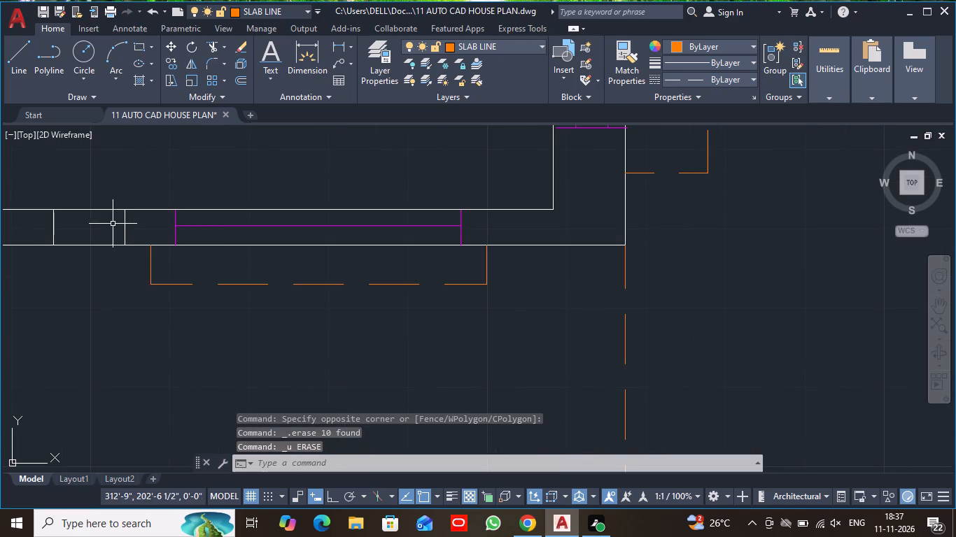
click(125, 224)
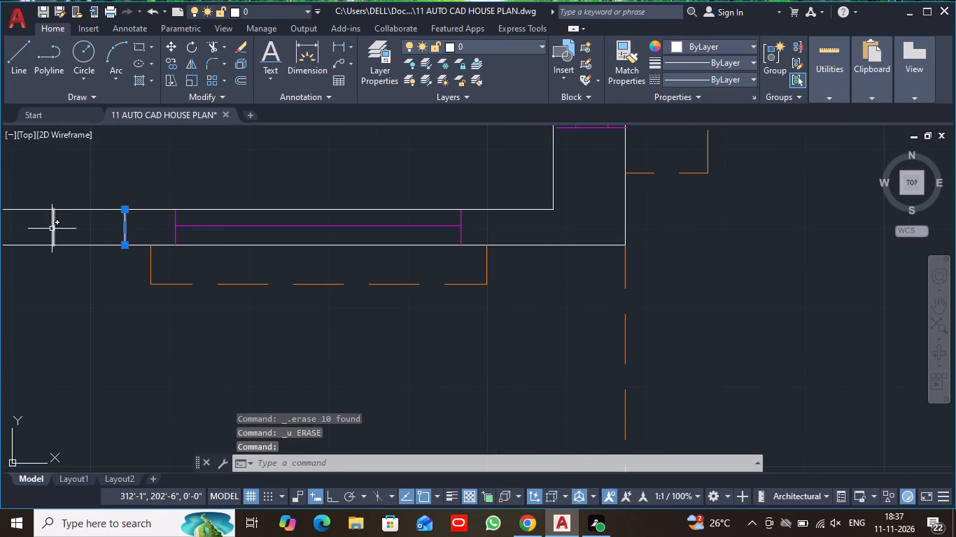
click(52, 229)
click(176, 285)
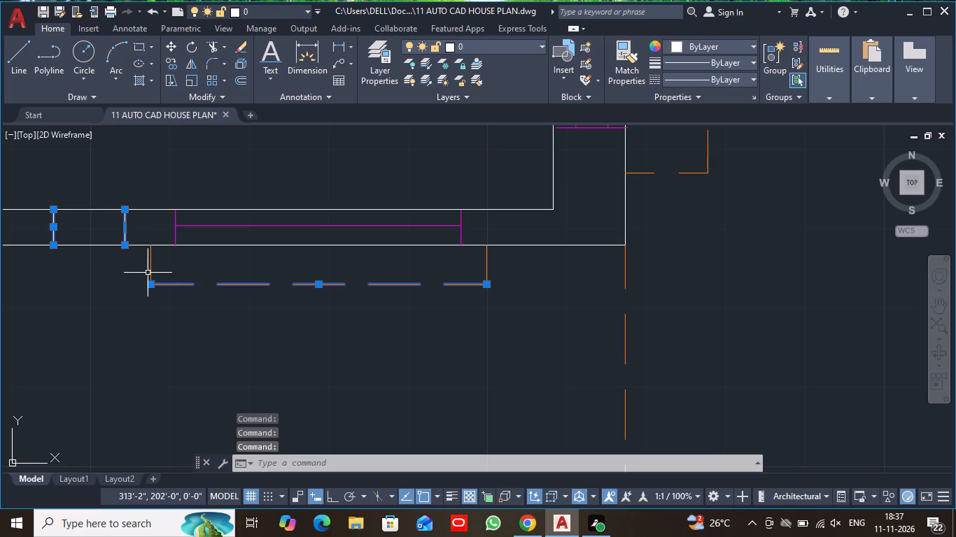
click(150, 266)
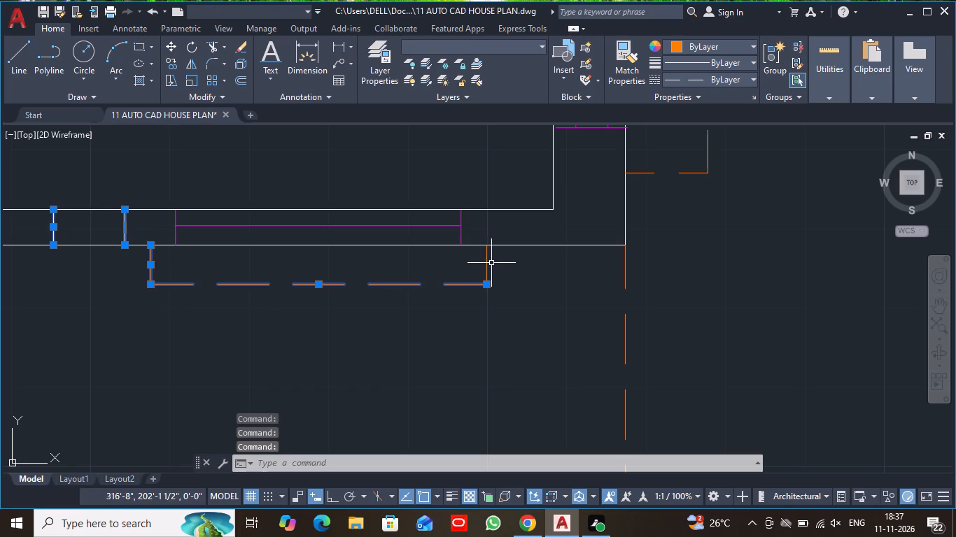
click(487, 264)
key(Delete)
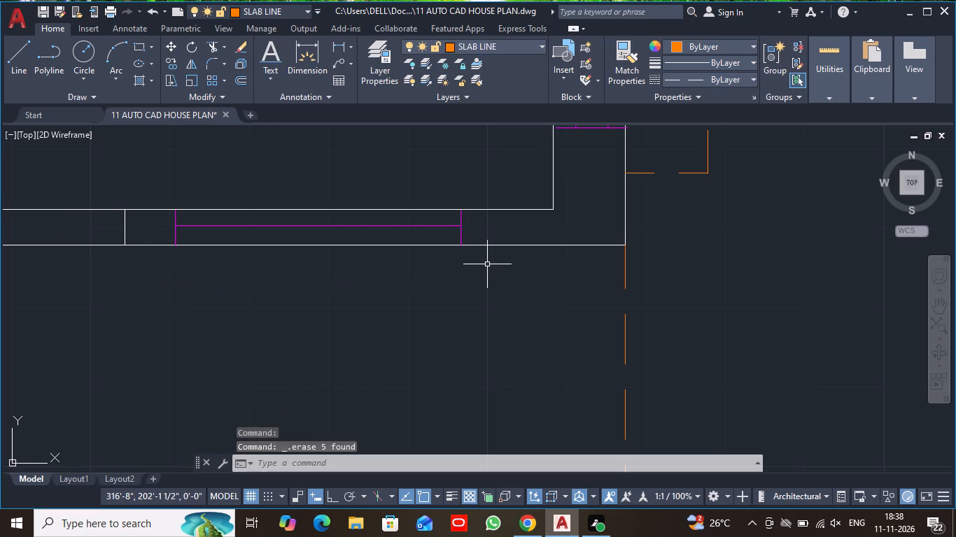
click(125, 229)
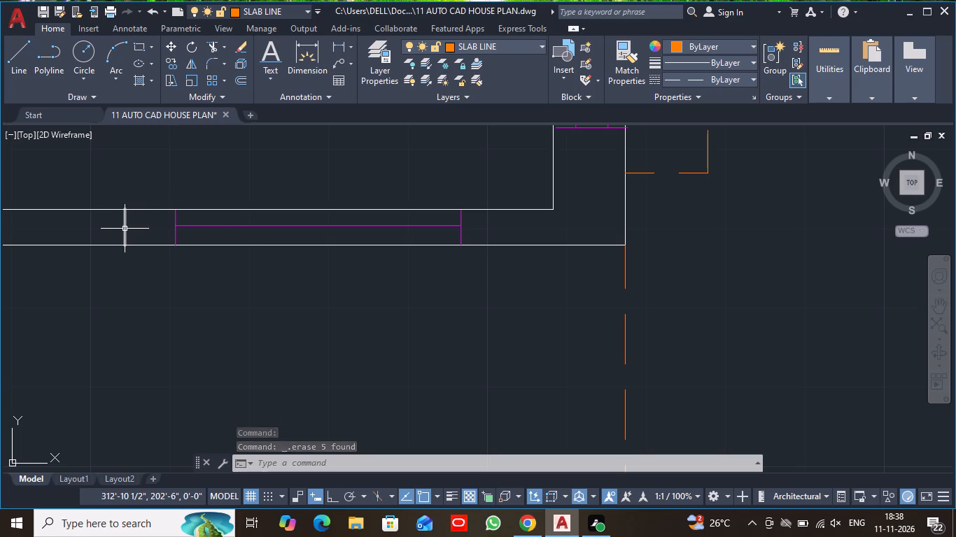
key(Delete)
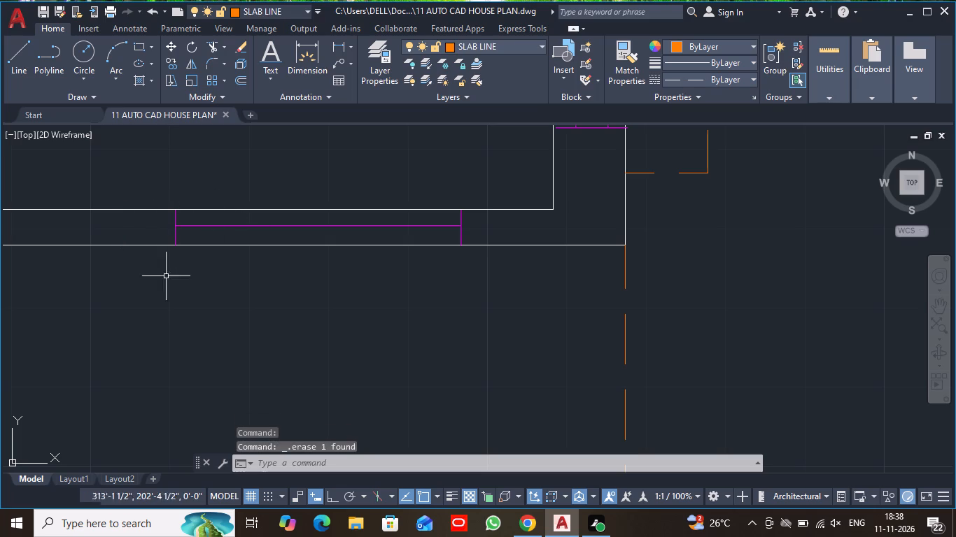
Delete the two overlapping magenta centre lines of the store area's south window, keeping its end lines.
scroll(192, 303, down, 1)
middle_drag(197, 303, 248, 387)
scroll(272, 375, up, 1)
middle_drag(297, 366, 300, 359)
scroll(299, 366, up, 1)
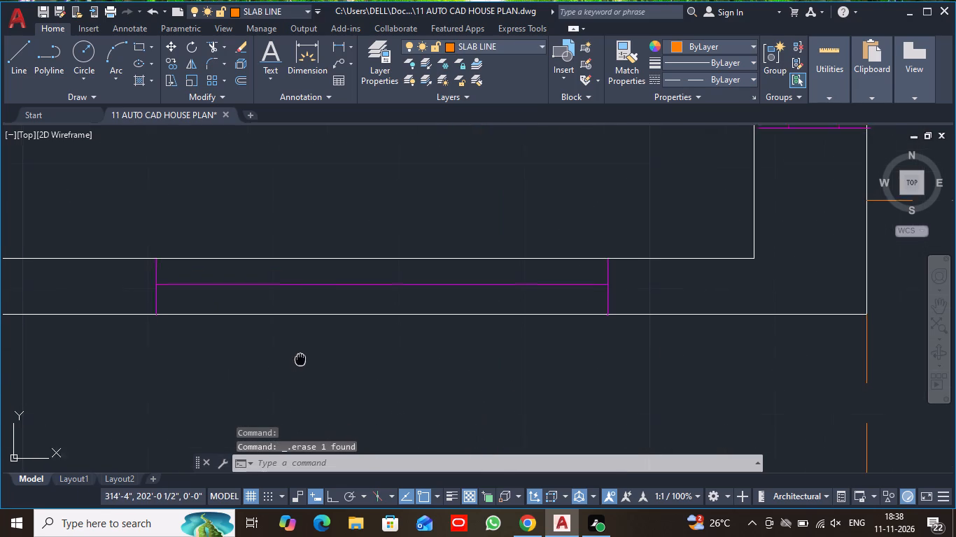
middle_drag(300, 359, 302, 352)
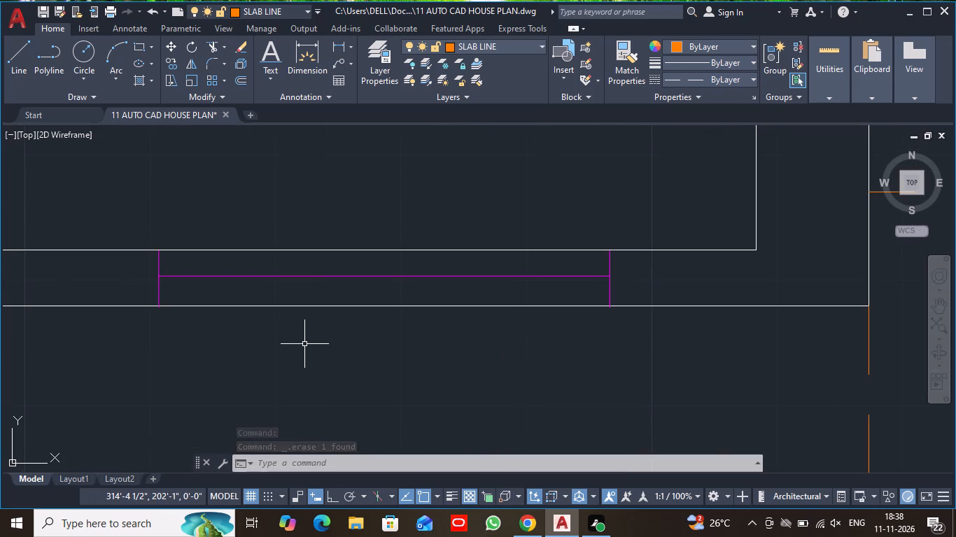
click(355, 276)
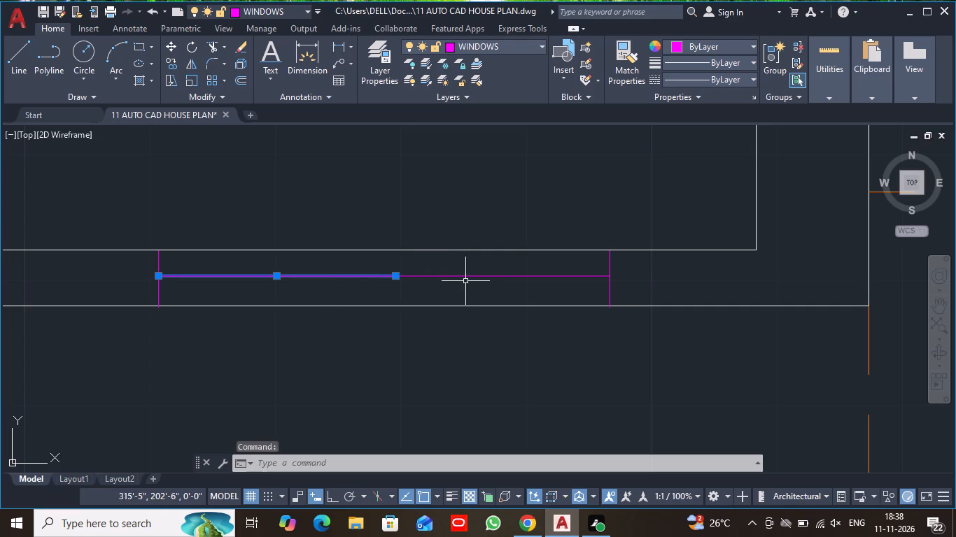
click(470, 275)
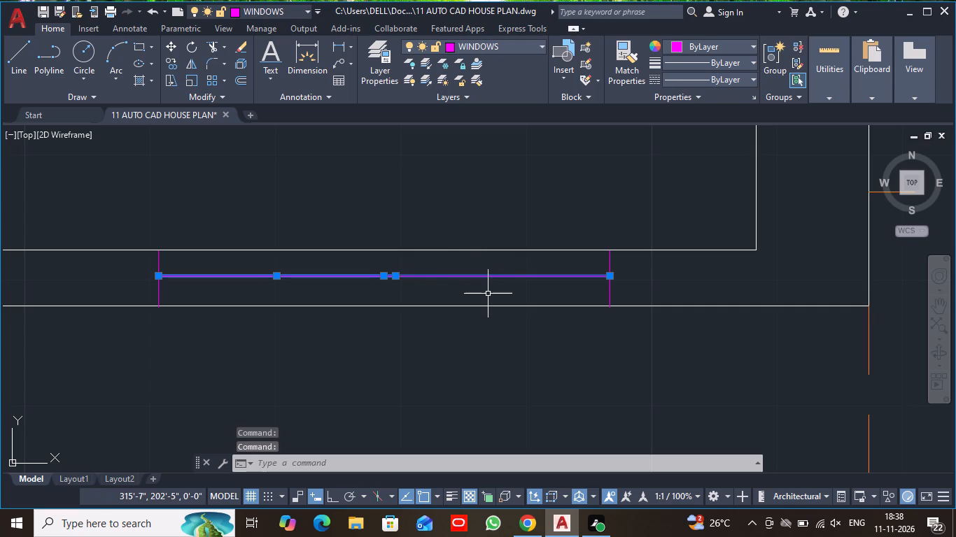
key(Delete)
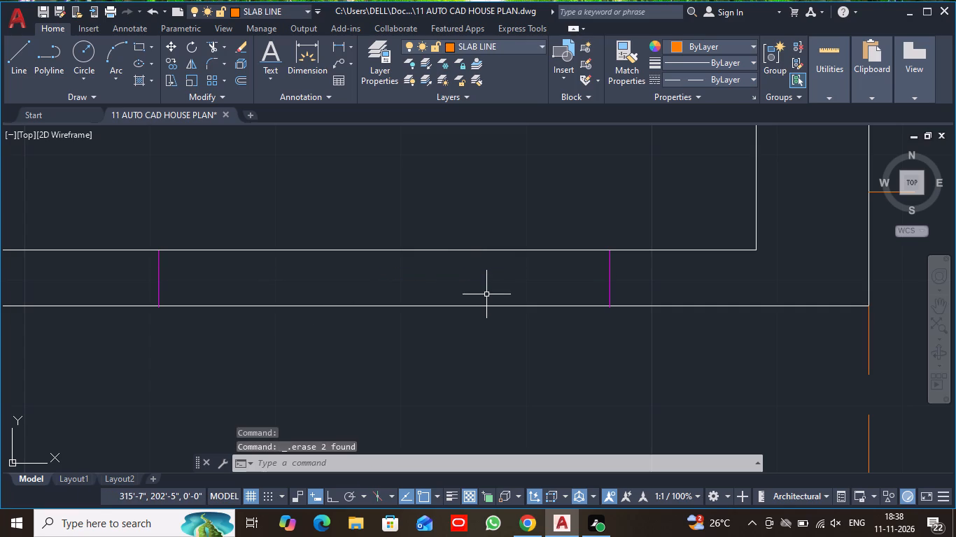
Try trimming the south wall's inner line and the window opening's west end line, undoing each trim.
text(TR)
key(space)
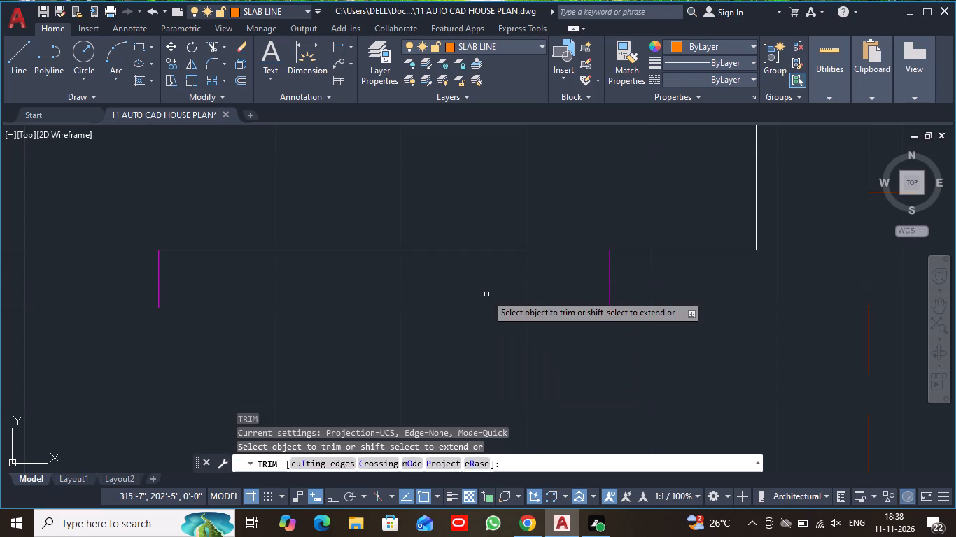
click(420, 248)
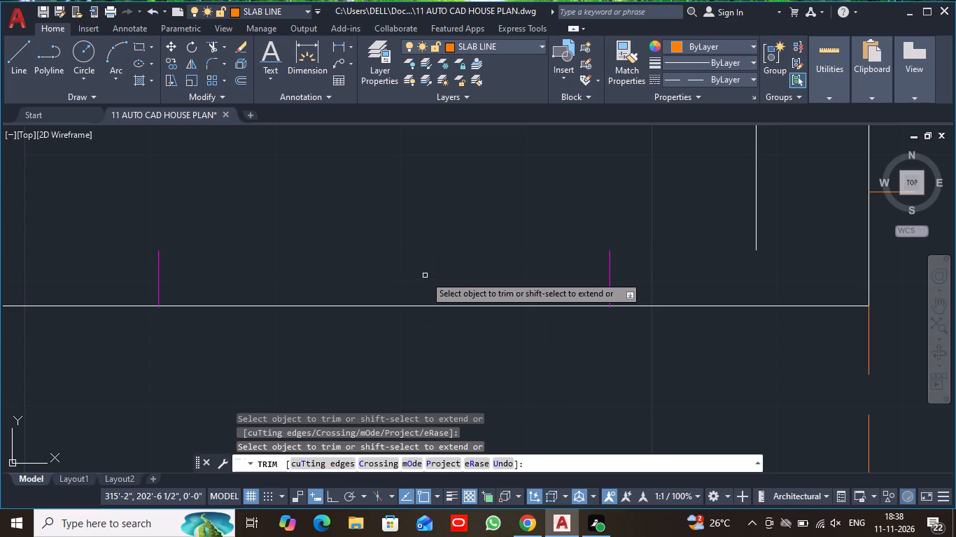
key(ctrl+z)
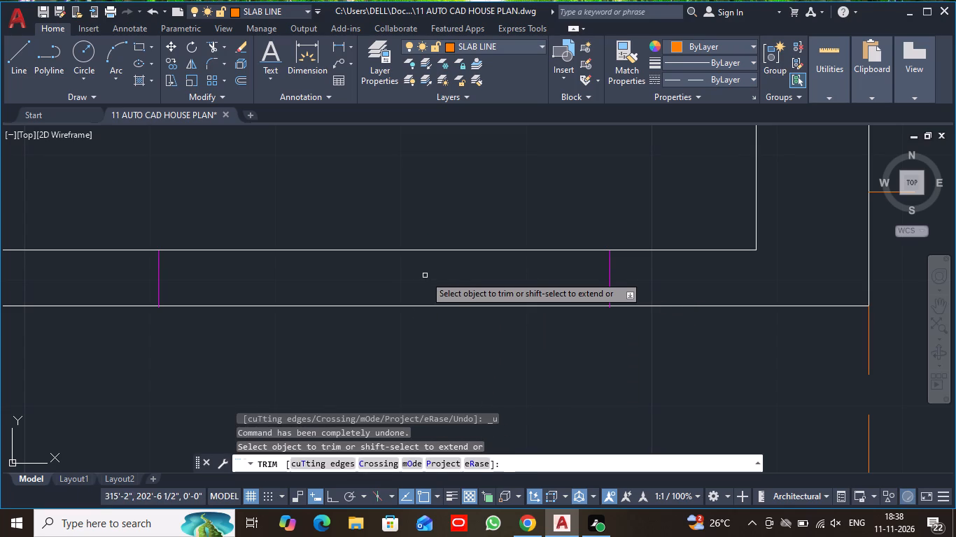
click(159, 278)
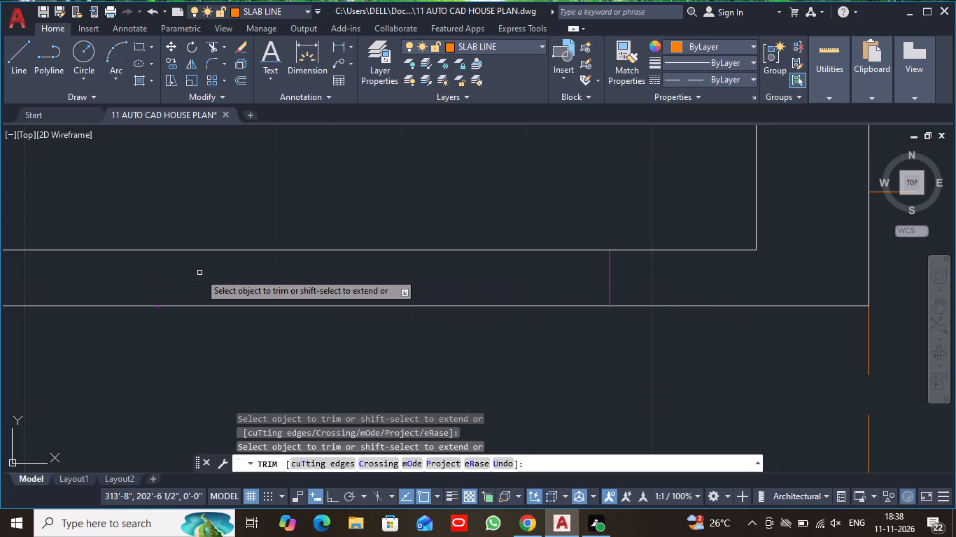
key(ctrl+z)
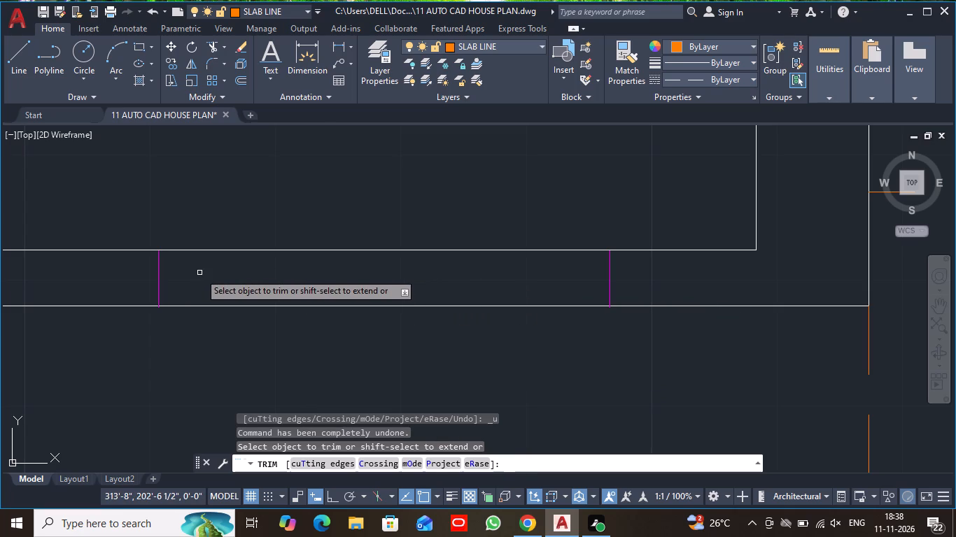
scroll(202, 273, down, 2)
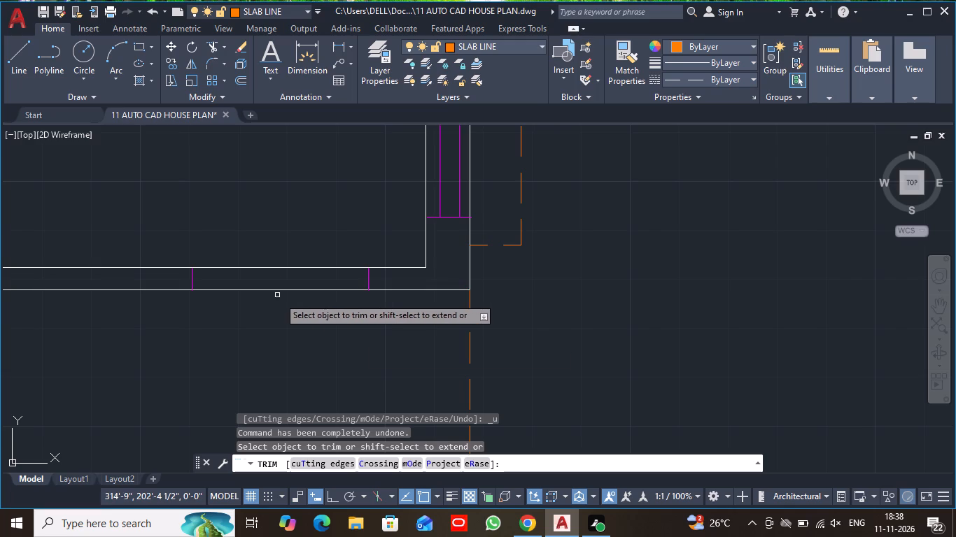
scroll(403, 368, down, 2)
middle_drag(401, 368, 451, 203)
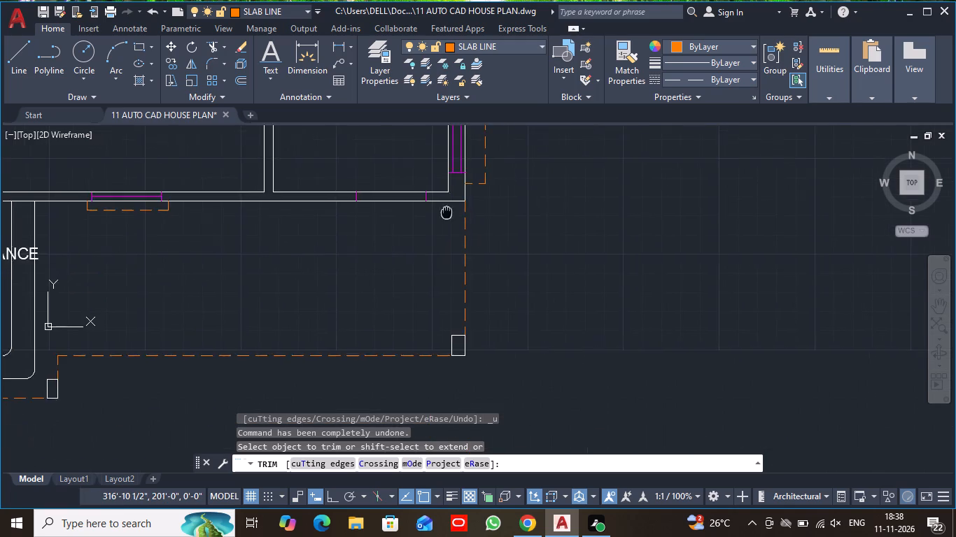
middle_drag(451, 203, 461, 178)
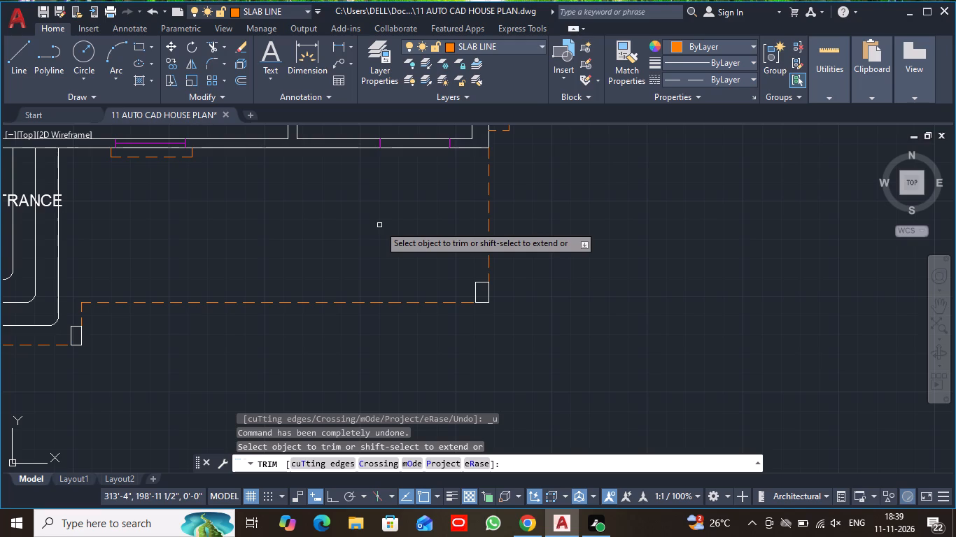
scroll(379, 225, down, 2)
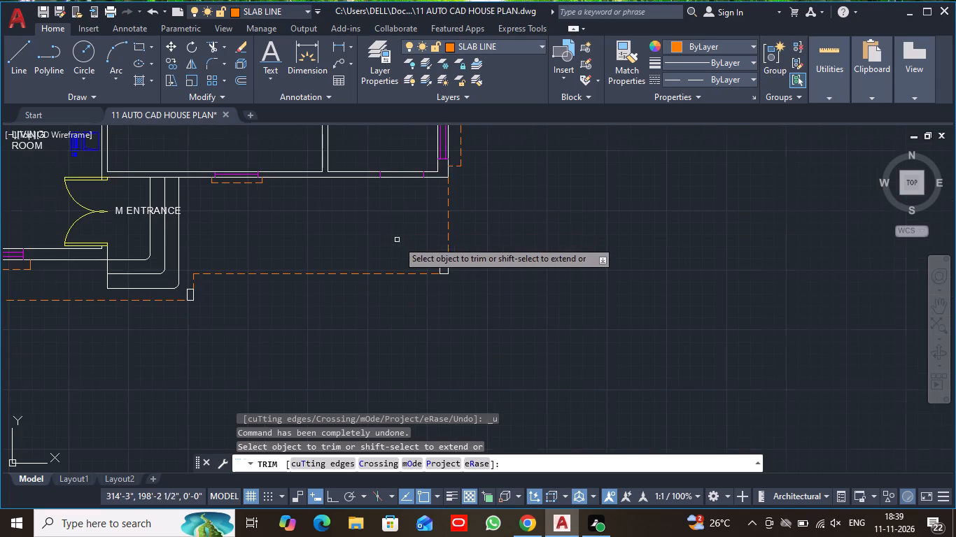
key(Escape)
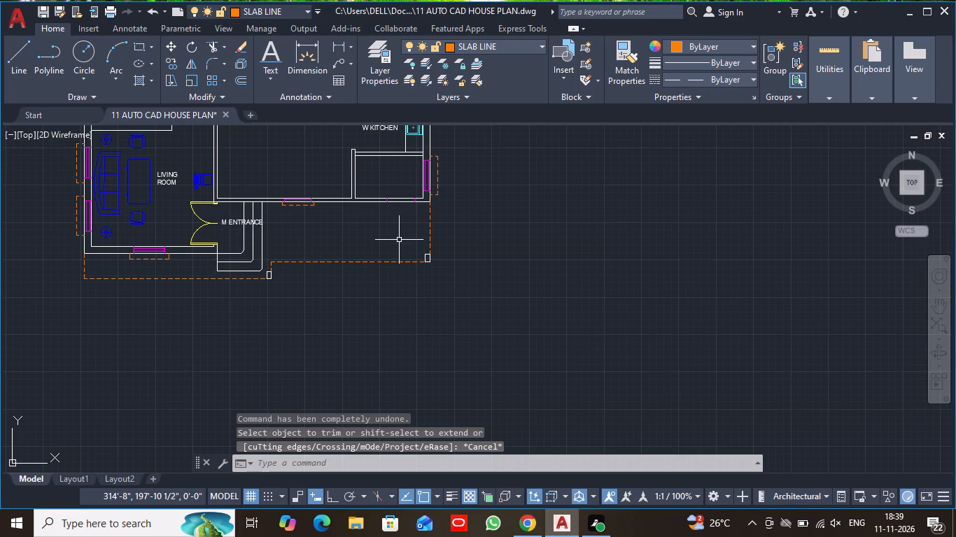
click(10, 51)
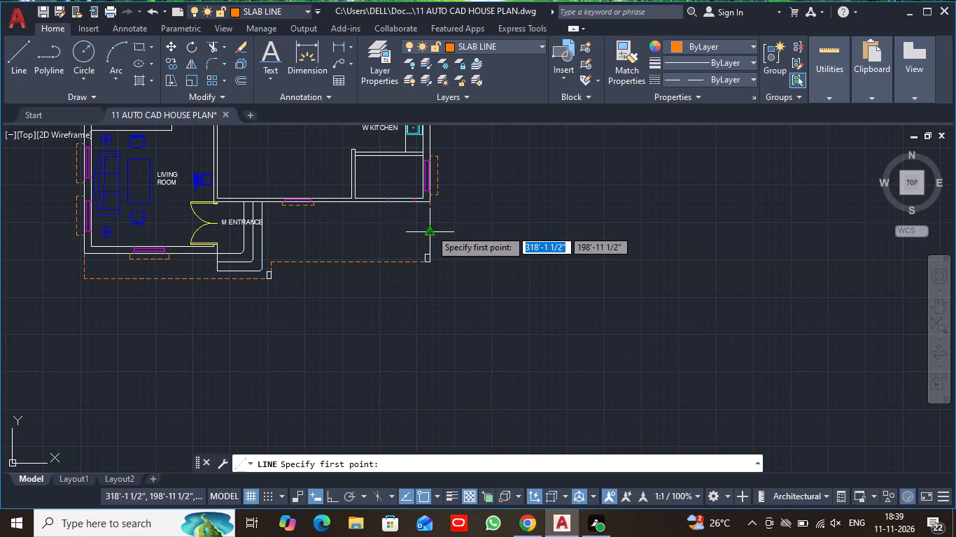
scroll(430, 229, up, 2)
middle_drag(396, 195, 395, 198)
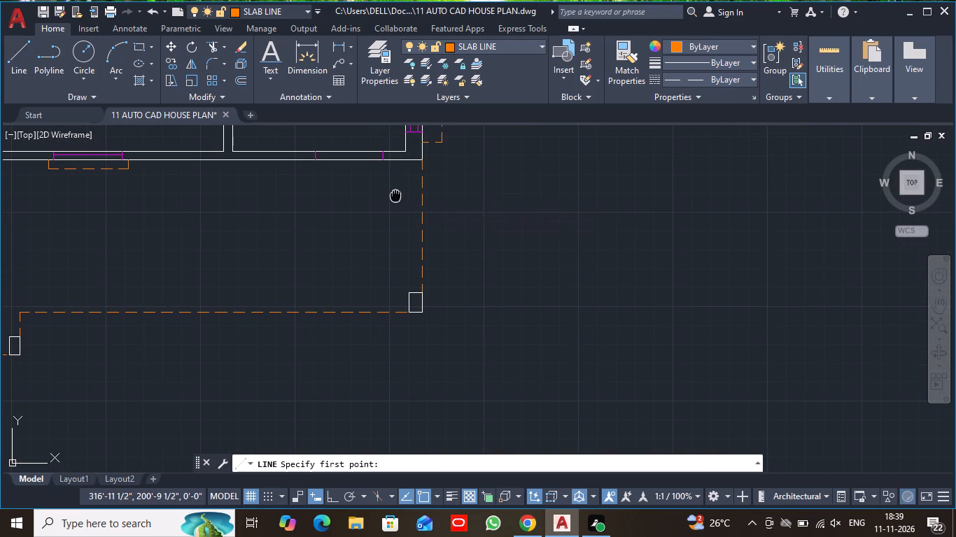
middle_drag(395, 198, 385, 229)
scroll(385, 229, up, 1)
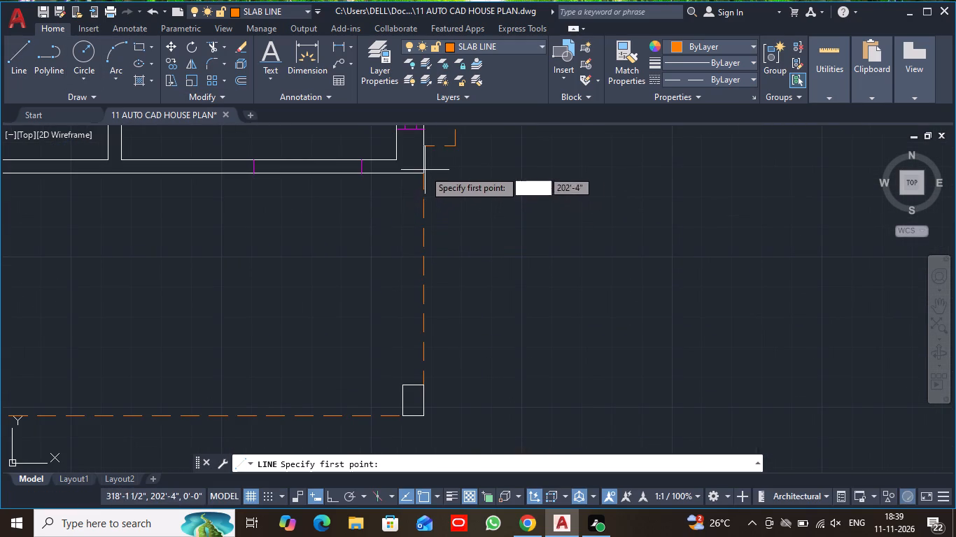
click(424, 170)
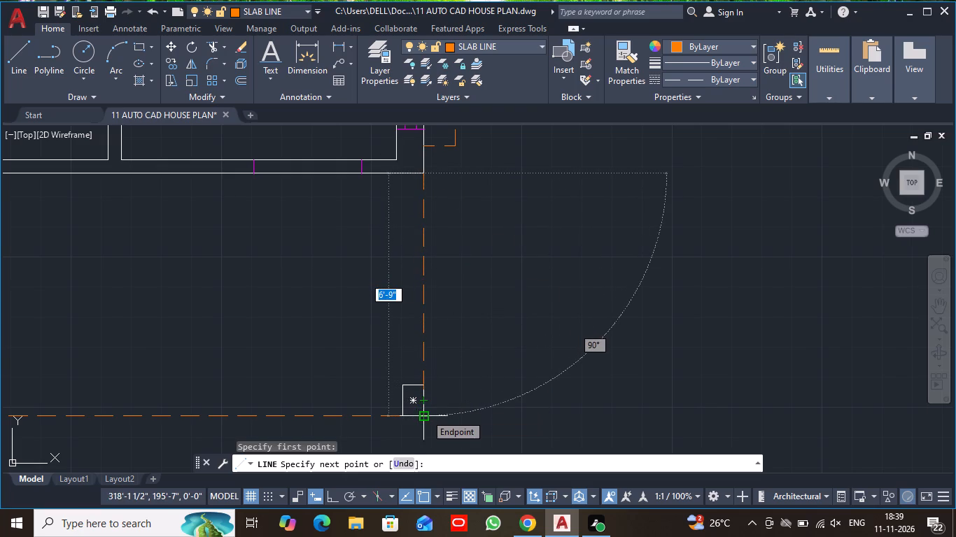
Make layer 0 the current layer and abandon the unfinished line.
click(539, 43)
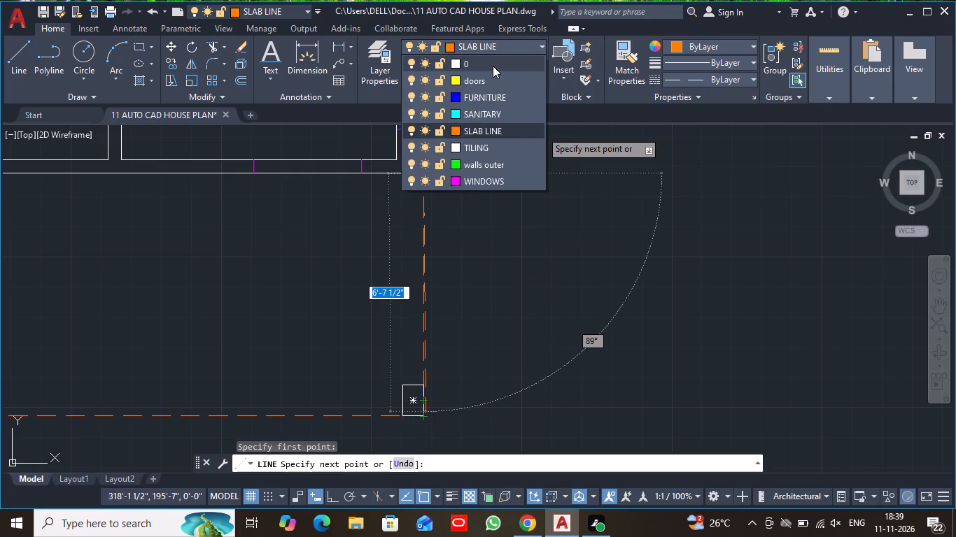
click(493, 66)
key(Escape)
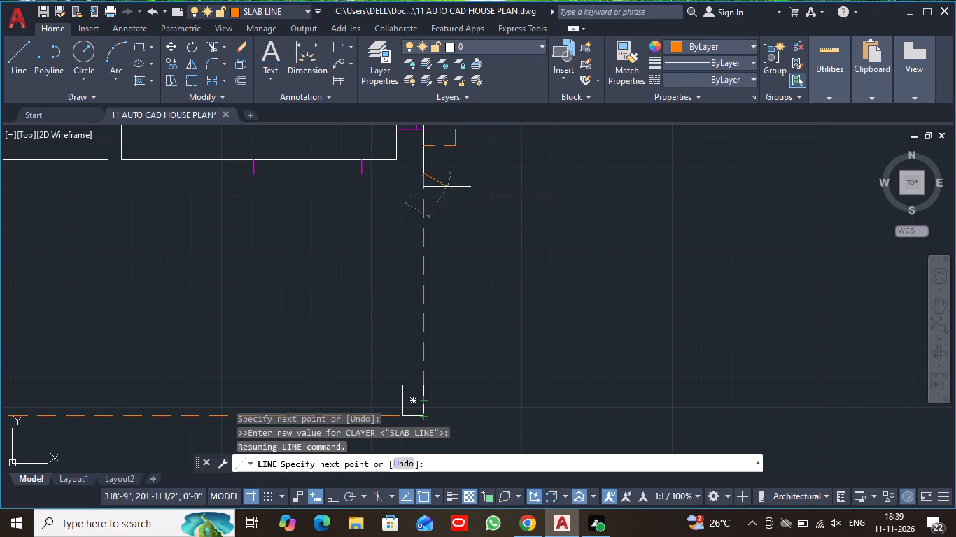
Draw a line from the store's outer southeast wall corner south to the outer corner of the southeast column.
click(15, 62)
scroll(306, 201, up, 2)
scroll(493, 199, down, 1)
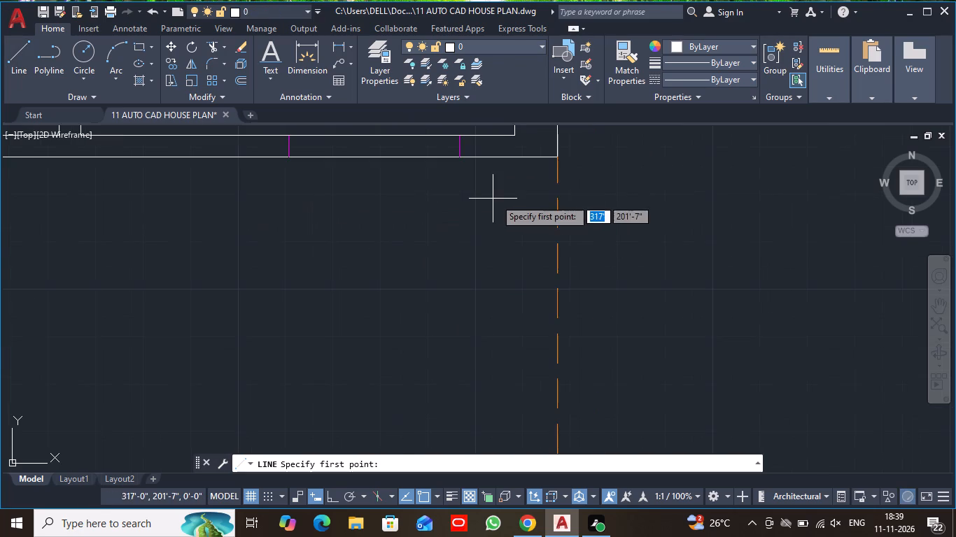
click(554, 157)
scroll(551, 289, down, 2)
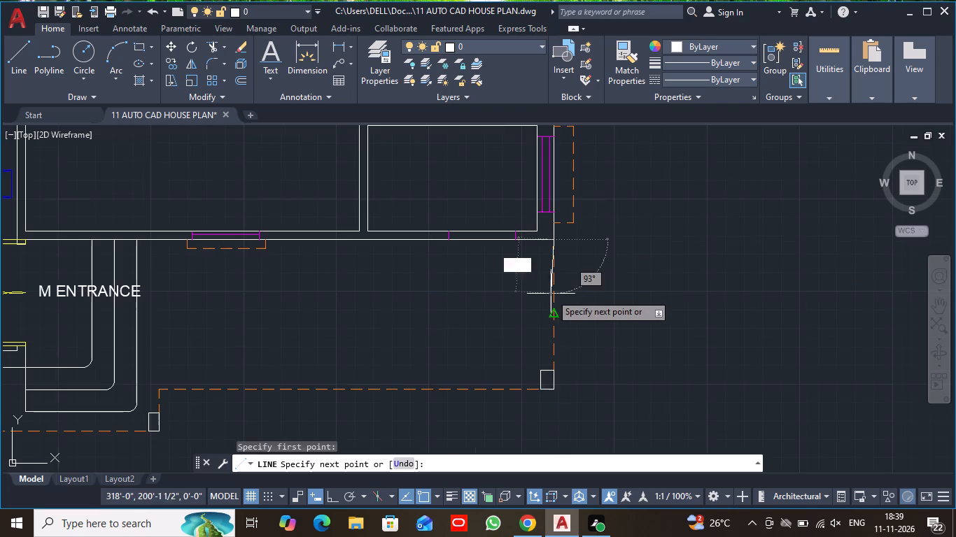
scroll(551, 298, down, 1)
middle_drag(555, 309, 539, 182)
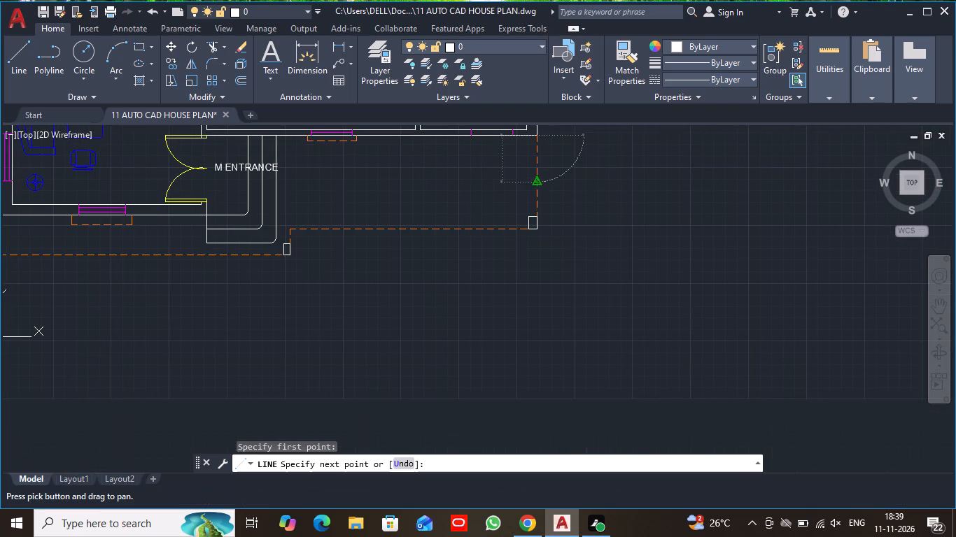
scroll(540, 232, up, 4)
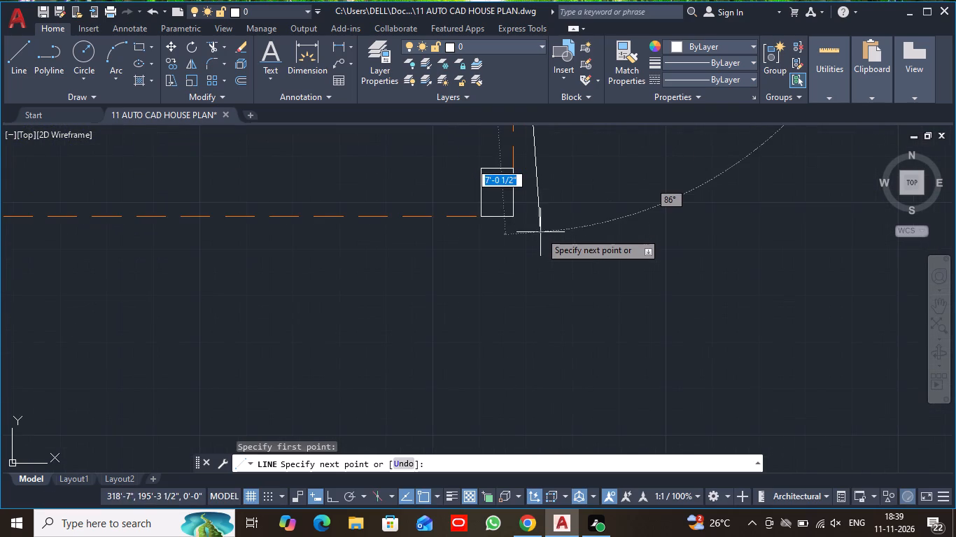
click(513, 214)
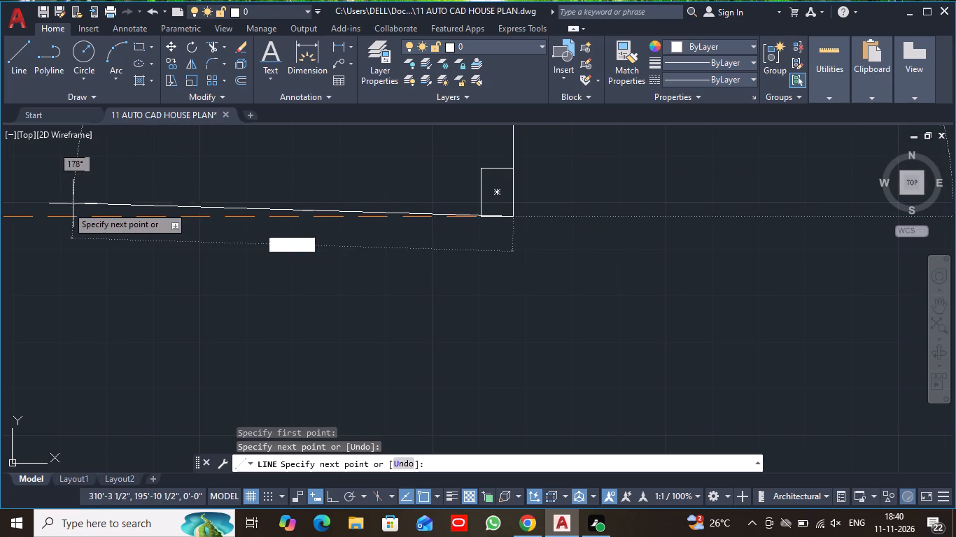
With ortho on, continue the outer line west about 17'-10" over the dashed slab edge and south about 1'-10 1/2" to the entrance-side column's corner.
click(332, 492)
middle_drag(225, 350, 656, 371)
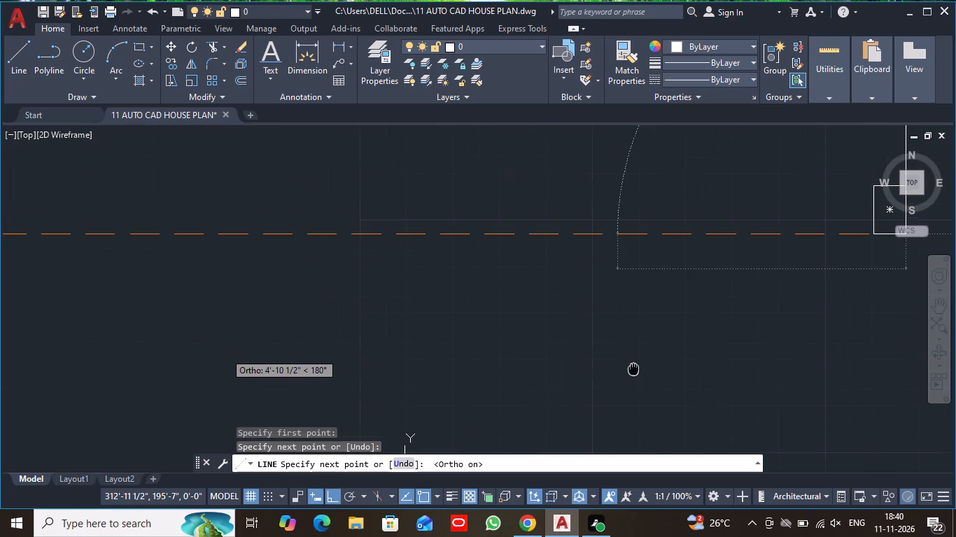
middle_drag(656, 371, 740, 371)
scroll(744, 368, down, 2)
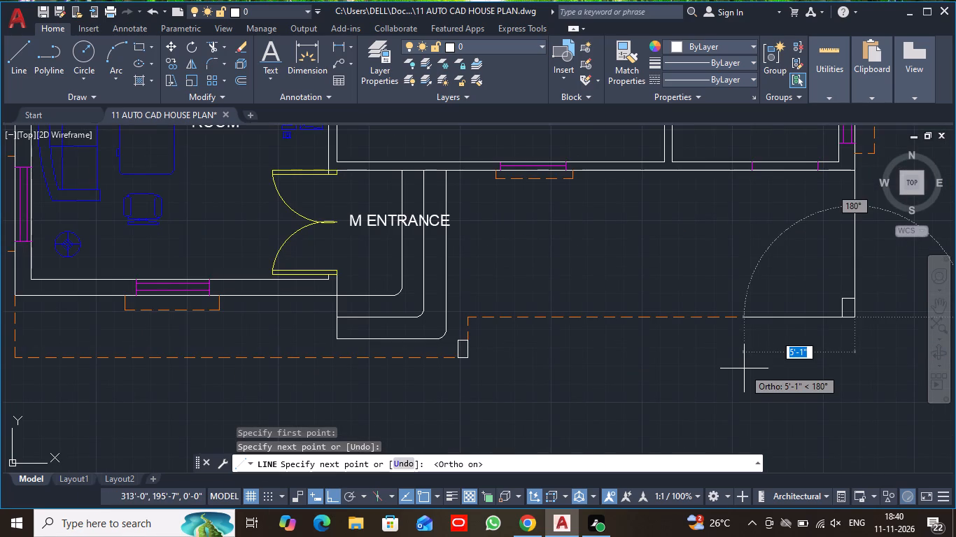
click(465, 319)
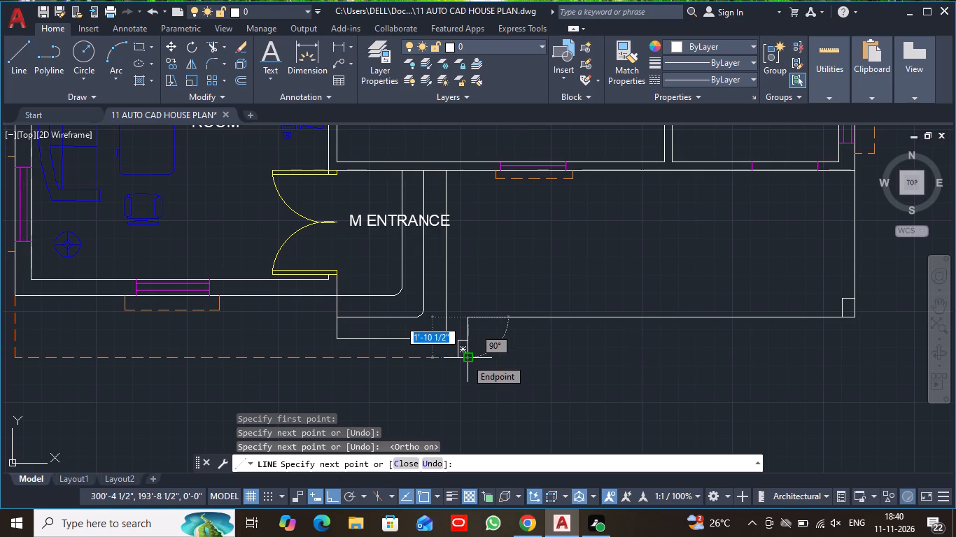
click(466, 359)
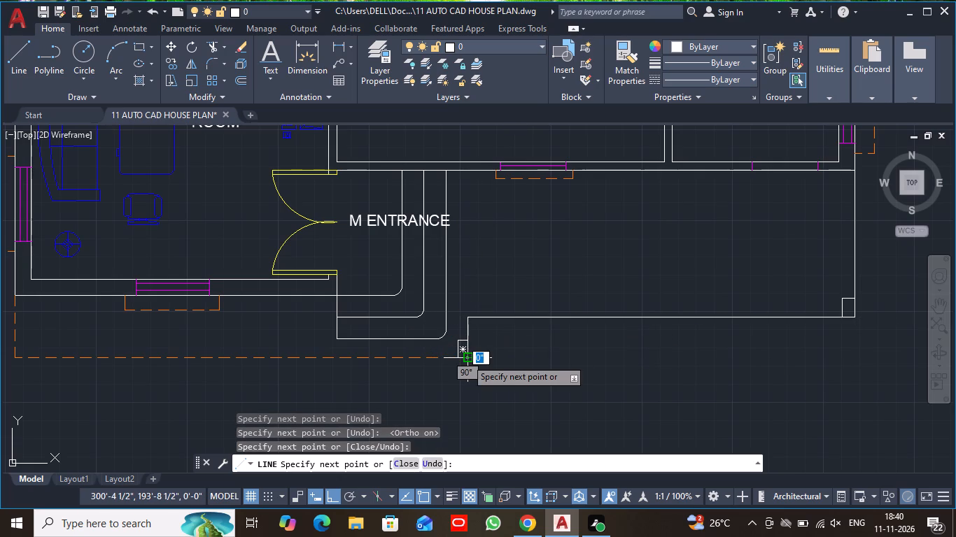
key(Escape)
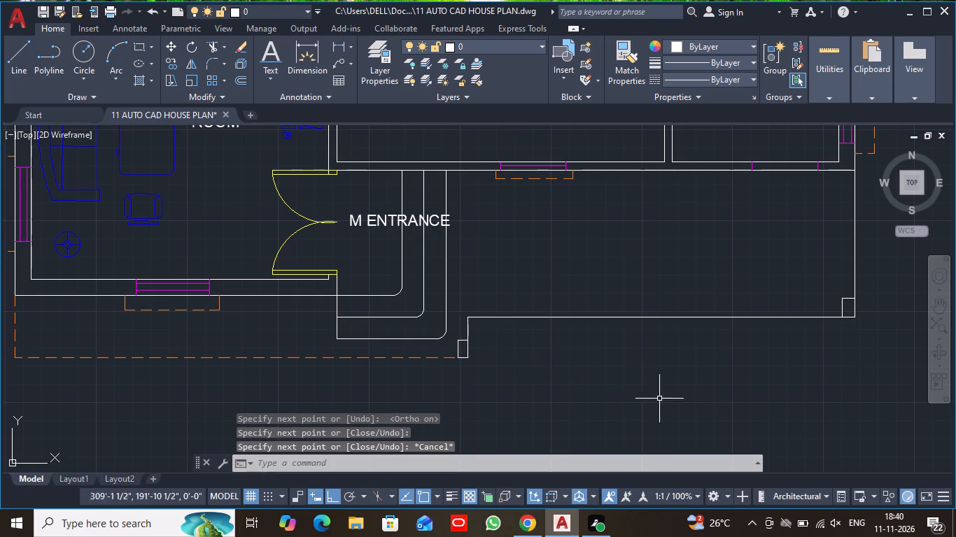
Draw a vertical line about 7'-1 1/2" long from the store west wall's bottom end south to the new outer line.
scroll(682, 391, down, 1)
middle_drag(686, 391, 524, 355)
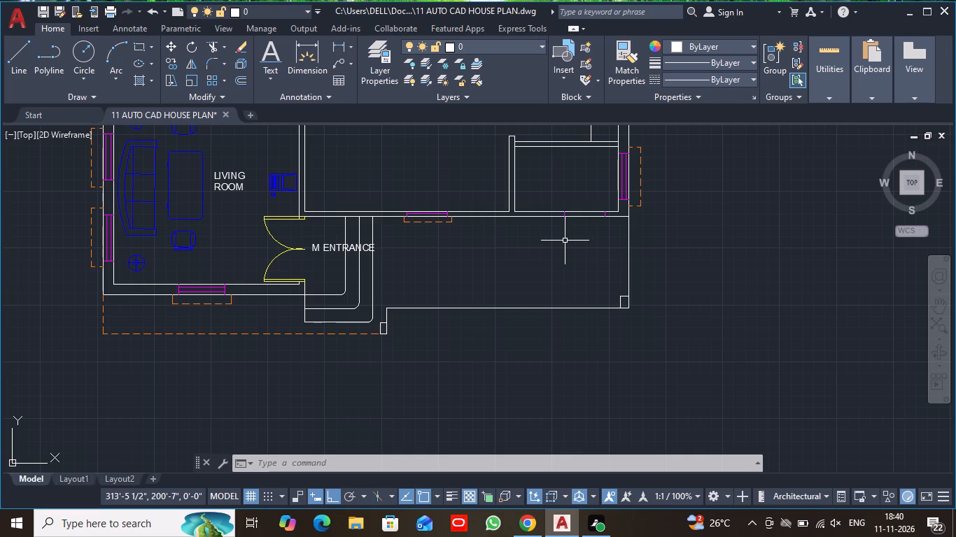
click(18, 52)
scroll(421, 221, up, 2)
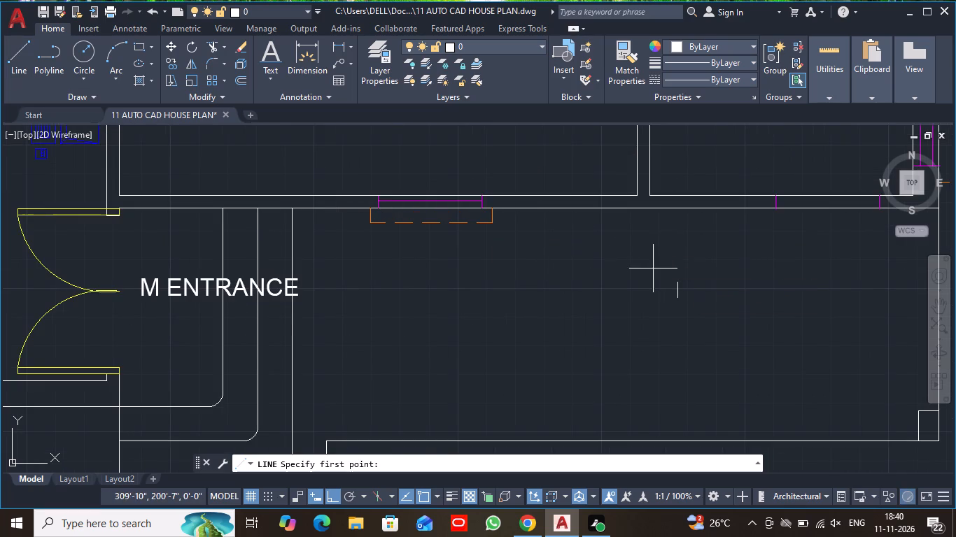
middle_drag(689, 287, 616, 251)
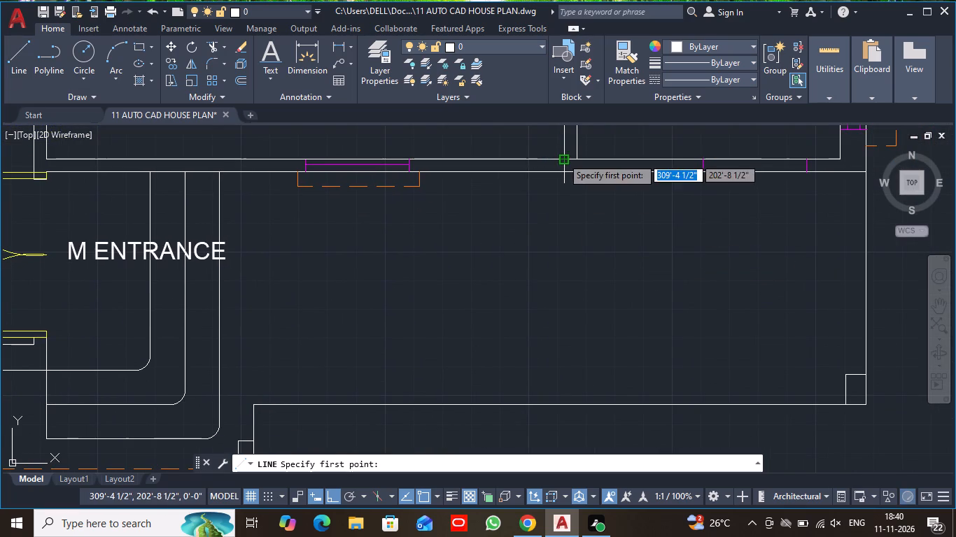
click(562, 157)
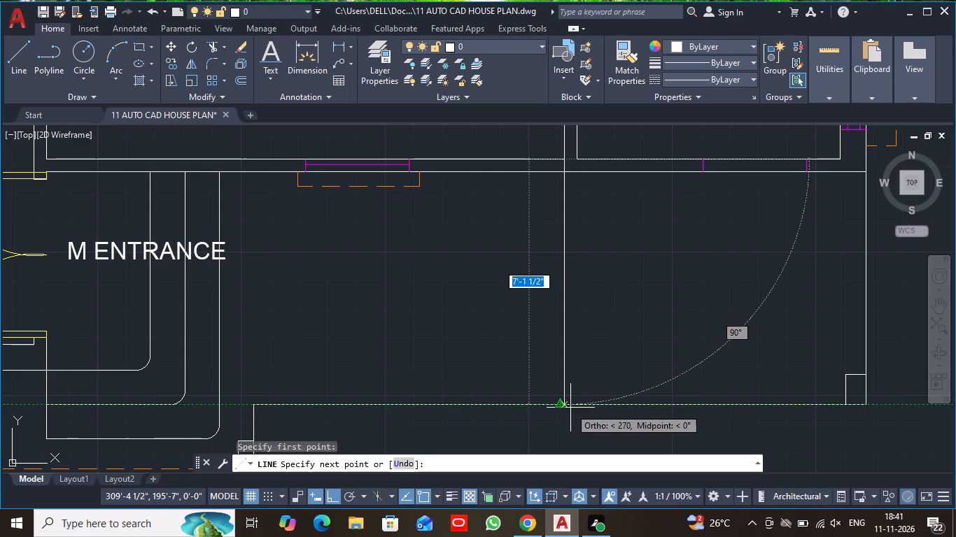
click(570, 408)
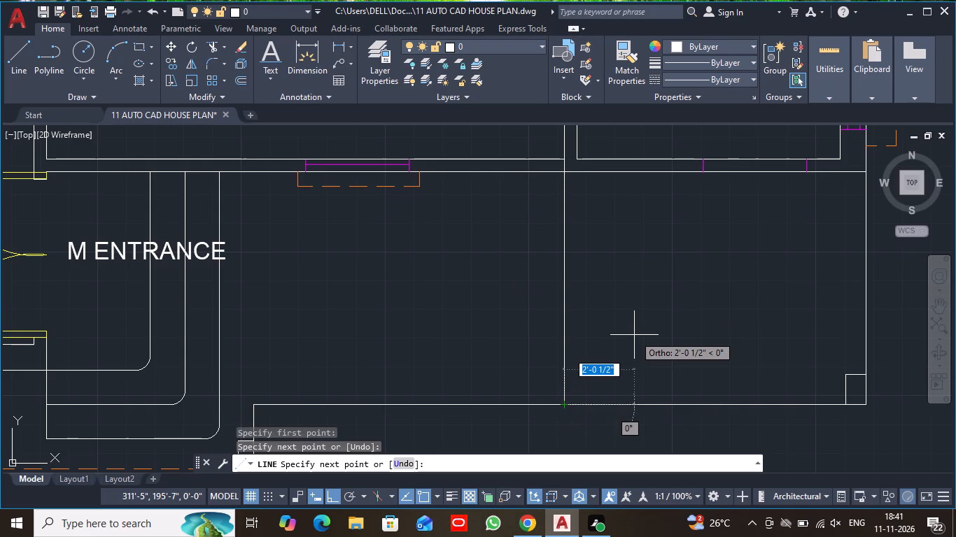
key(Escape)
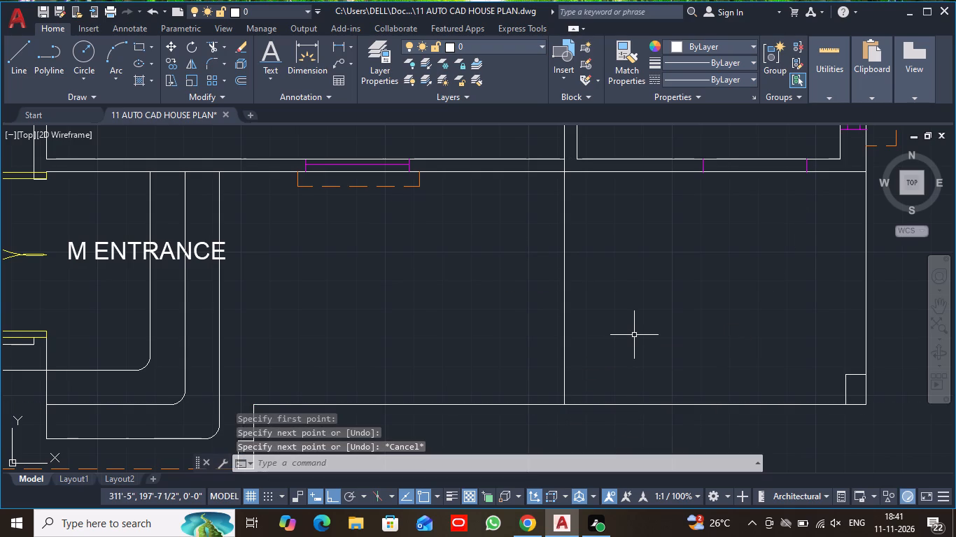
Draw the new east wall's inner line about 5'-10 1/2" south from below the store's inner corner, level with the southeast column's top.
scroll(634, 335, down, 1)
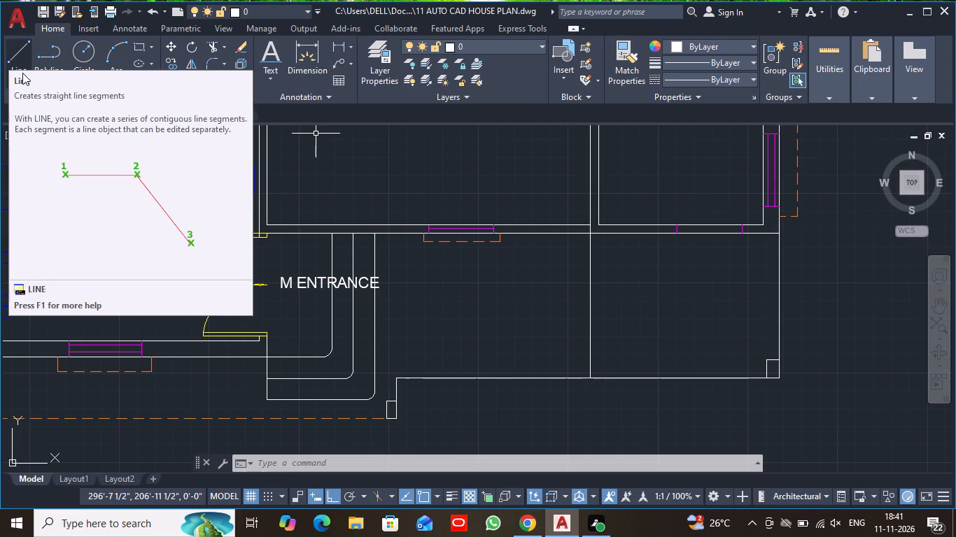
click(22, 59)
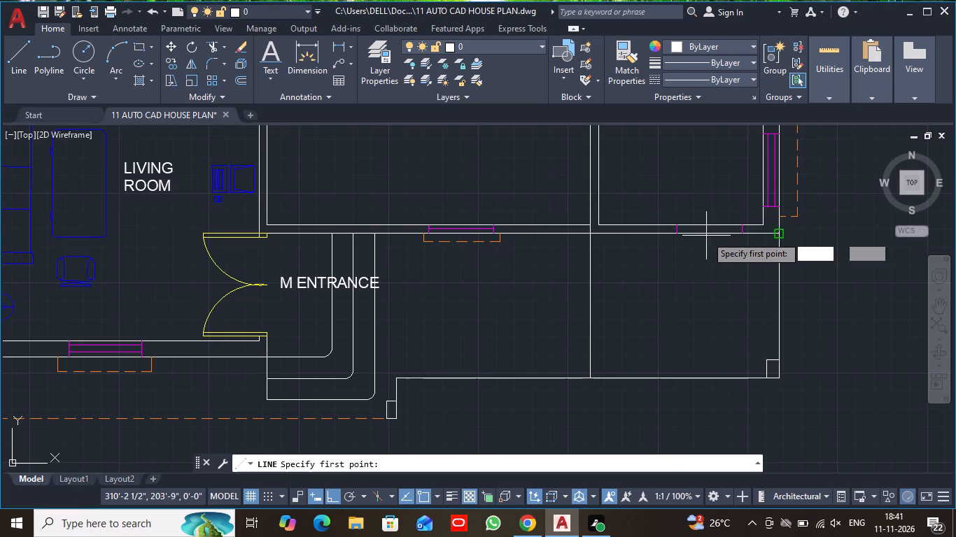
scroll(706, 236, up, 2)
middle_drag(724, 246, 433, 173)
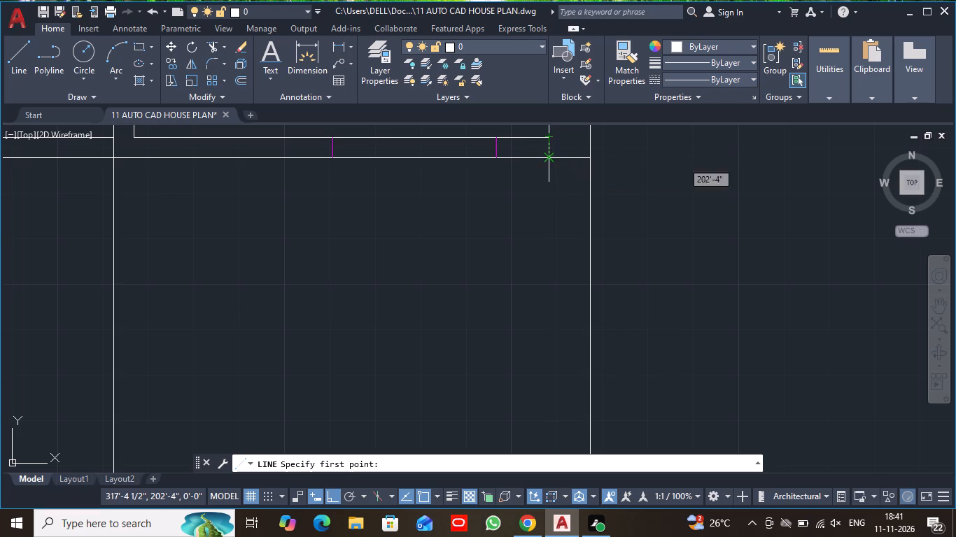
click(550, 162)
scroll(571, 373, down, 3)
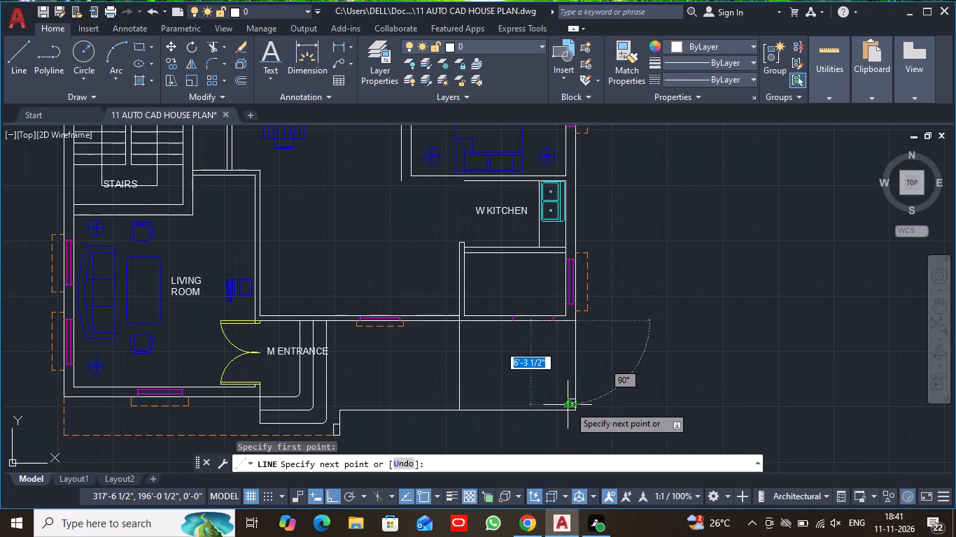
scroll(569, 406, up, 2)
middle_drag(568, 402, 561, 347)
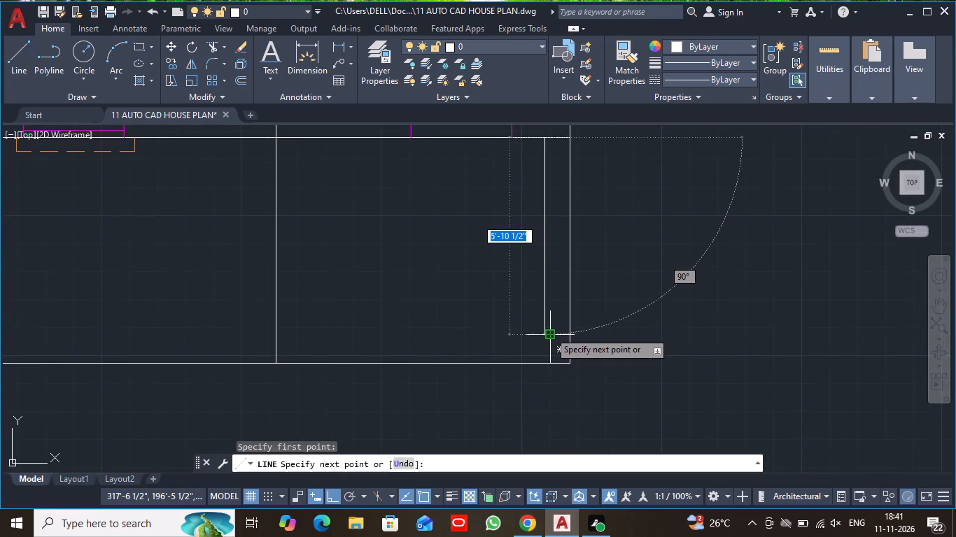
click(549, 331)
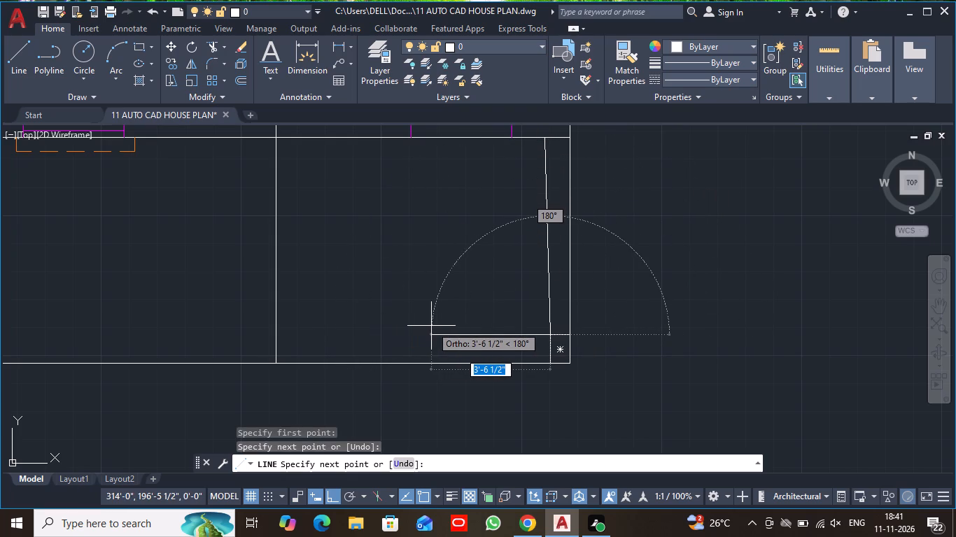
key(ctrl+z)
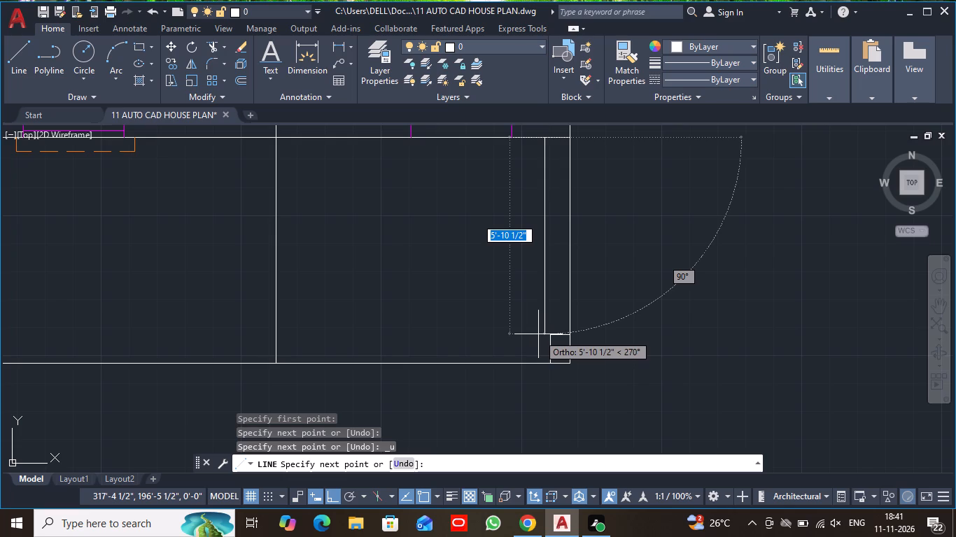
scroll(538, 336, up, 3)
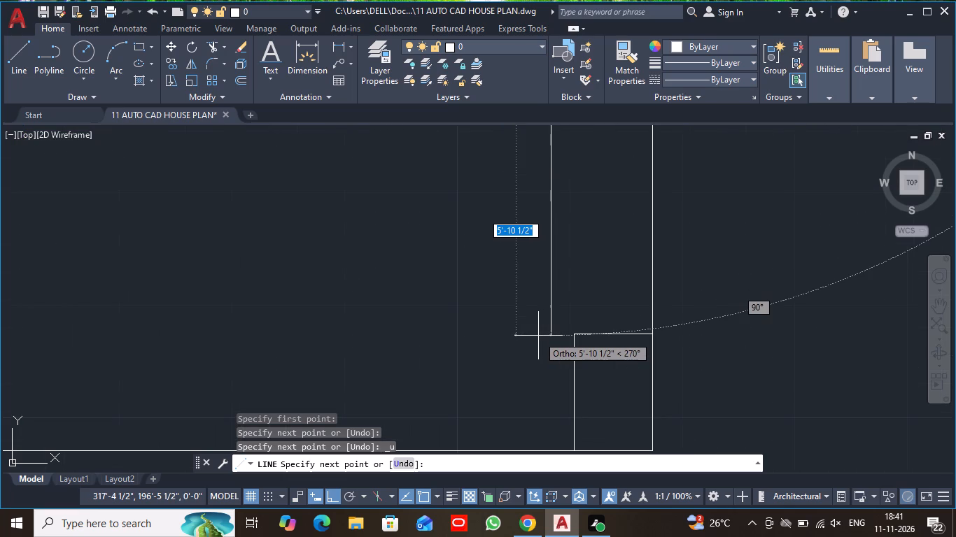
click(538, 336)
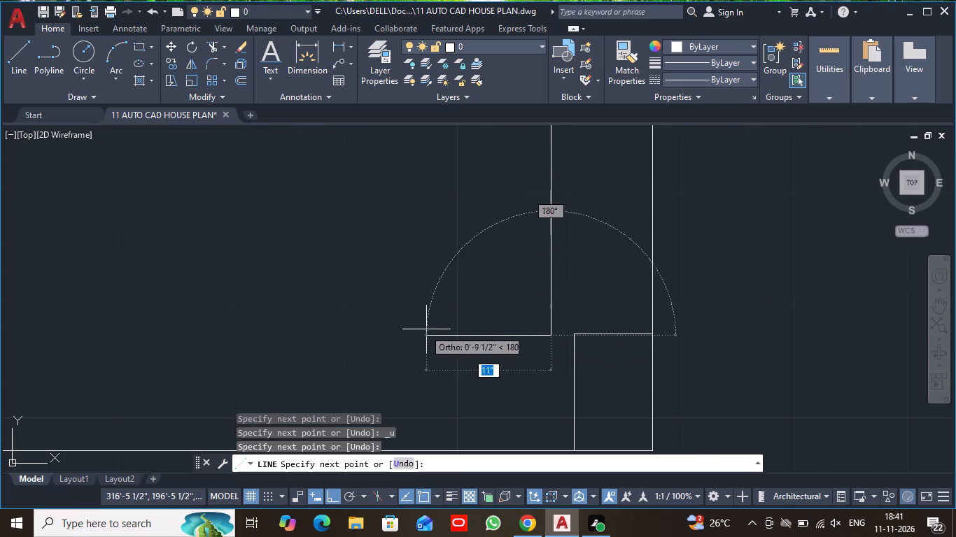
Continue the inner line about 18' west to the outermost entrance step line and about 2'-8 1/2" south to the dashed slab line.
scroll(263, 312, down, 6)
middle_drag(263, 312, 567, 311)
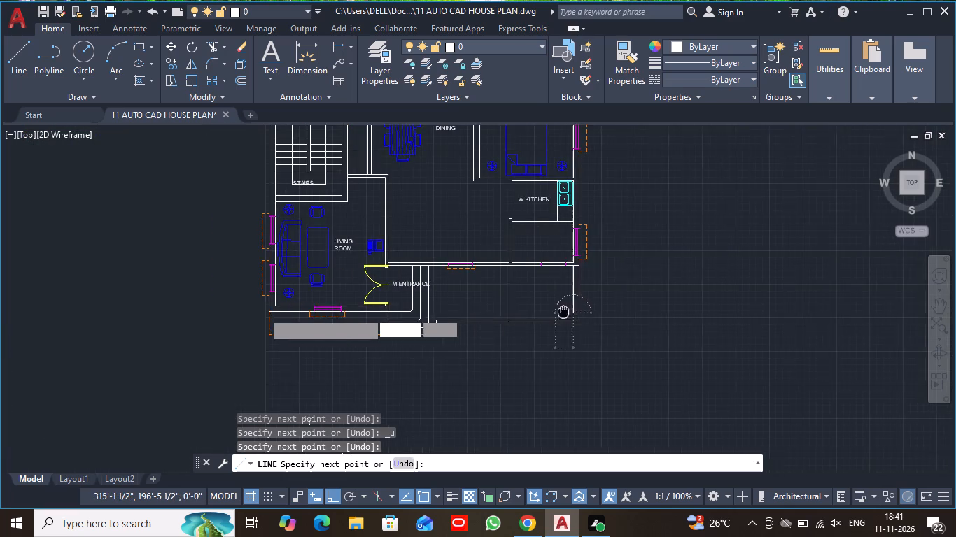
middle_drag(567, 311, 568, 310)
scroll(451, 317, up, 1)
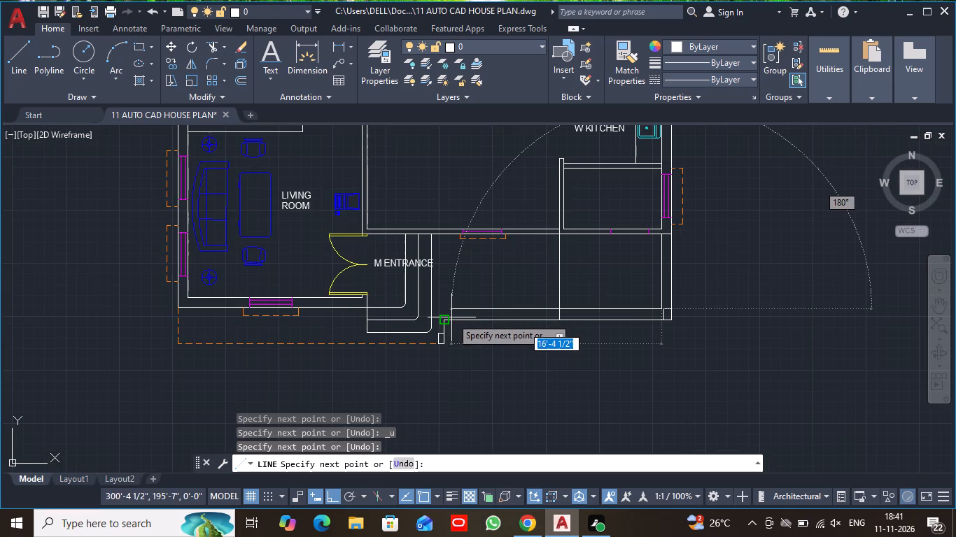
scroll(451, 317, up, 1)
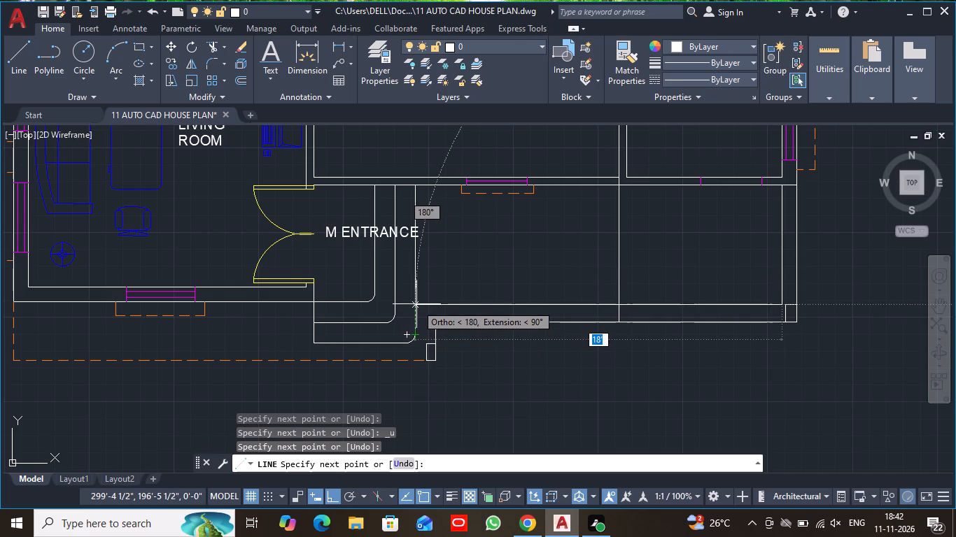
click(416, 304)
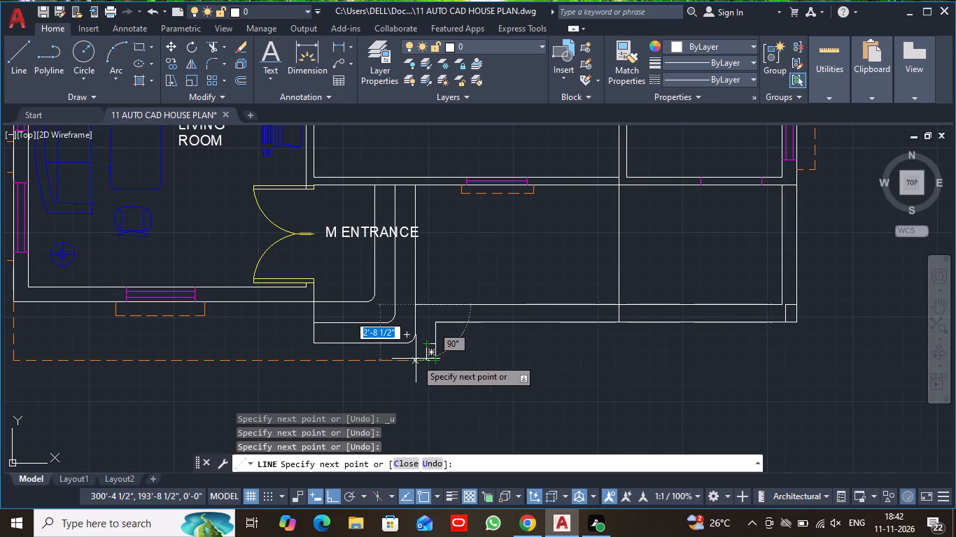
scroll(415, 359, up, 5)
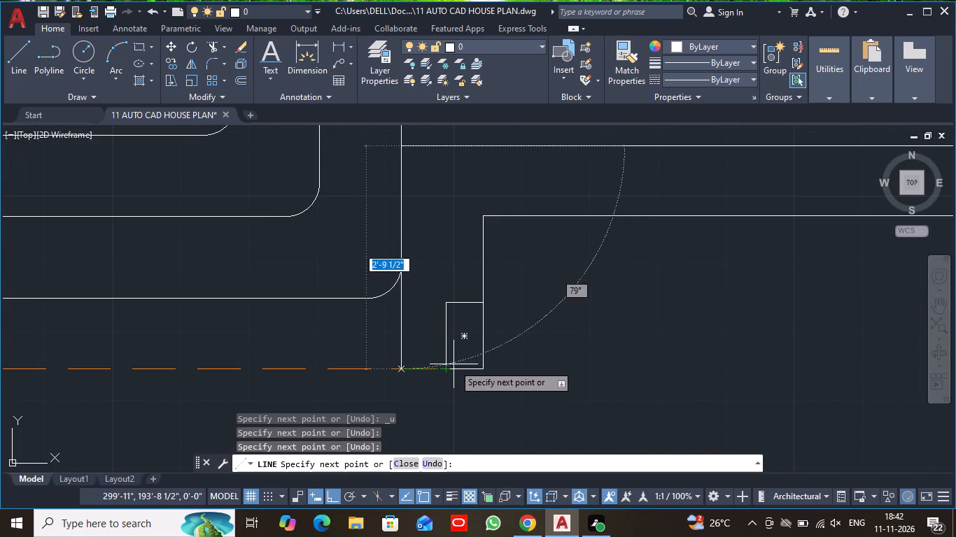
click(401, 370)
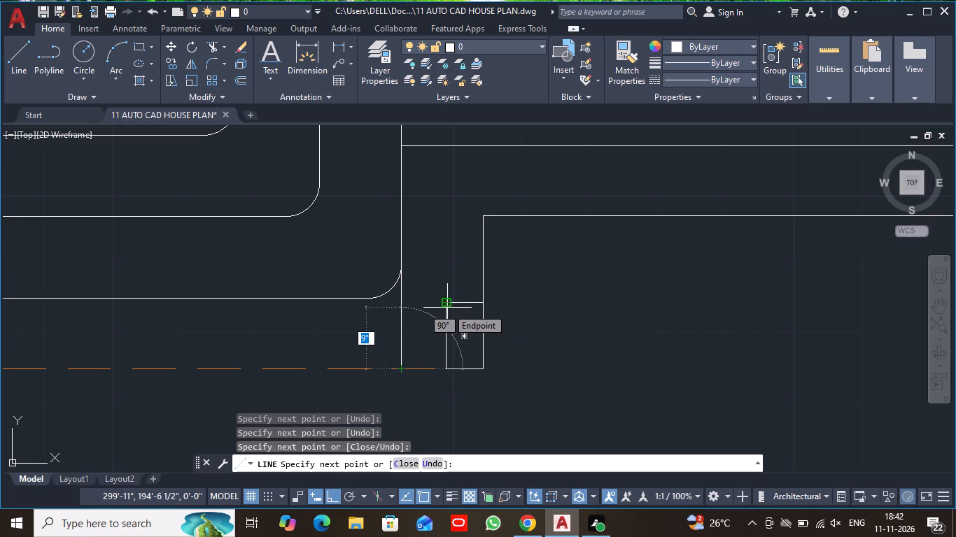
key(Escape)
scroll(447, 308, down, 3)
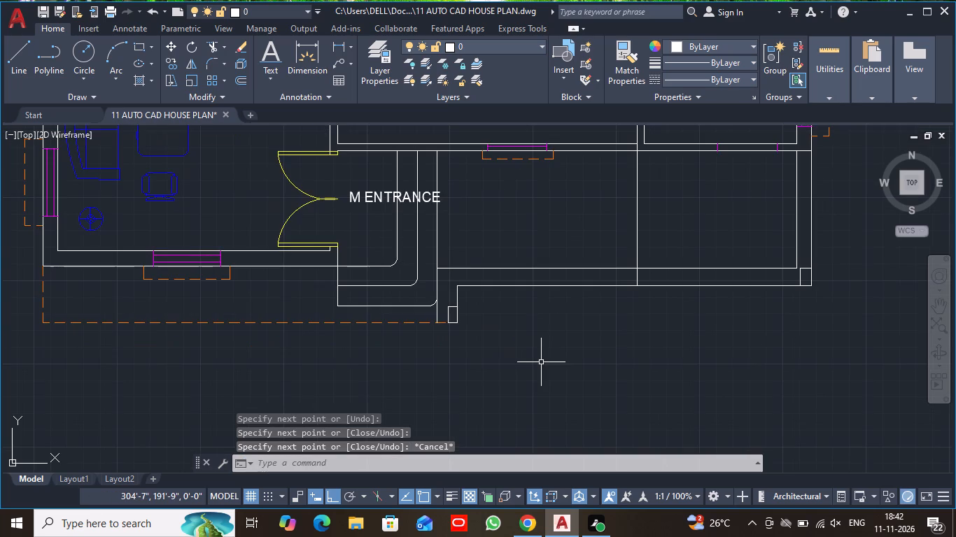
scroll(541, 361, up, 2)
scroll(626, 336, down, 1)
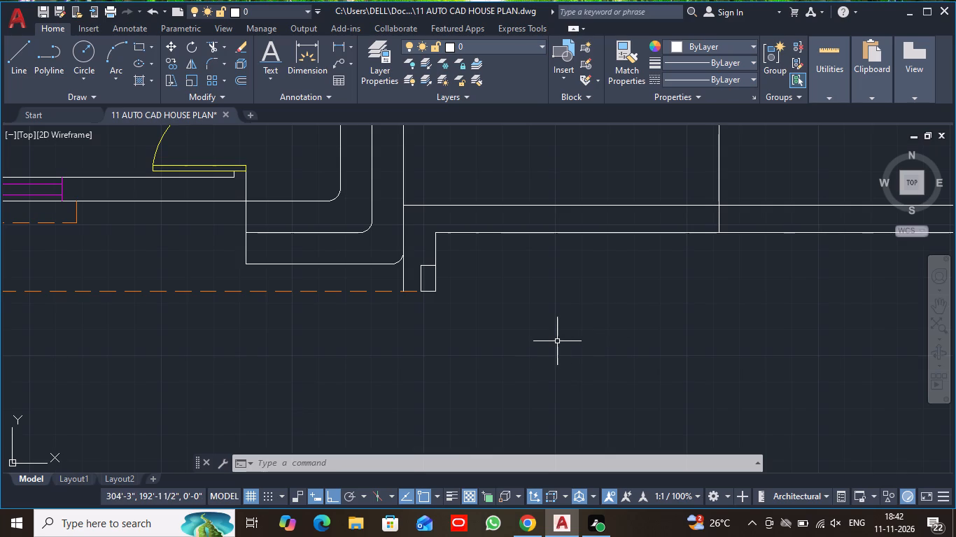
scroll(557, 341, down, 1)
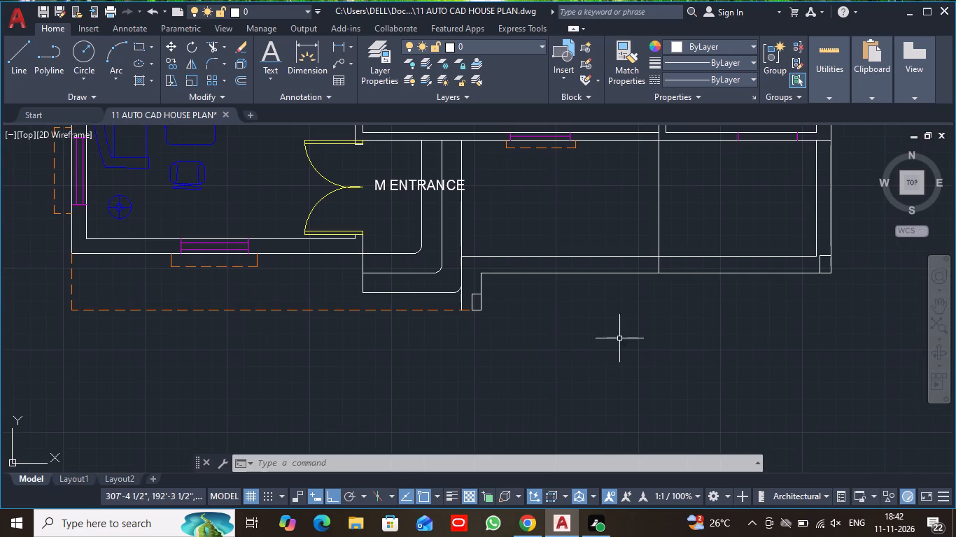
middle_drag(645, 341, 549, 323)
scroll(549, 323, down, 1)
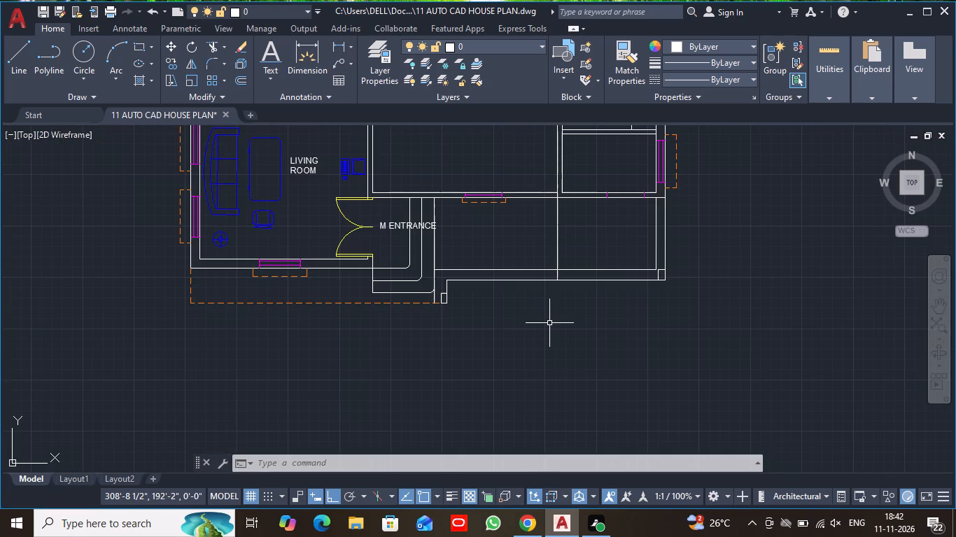
Draw a vertical line about 7'-1 1/2" long from the store's inner southwest corner south to the new outer line.
scroll(549, 323, up, 1)
middle_drag(737, 307, 638, 397)
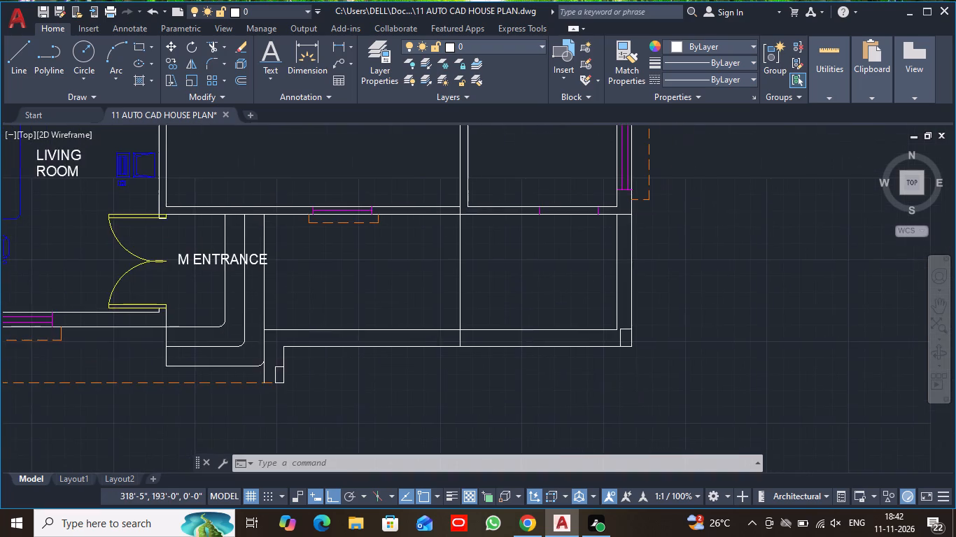
scroll(642, 366, down, 1)
scroll(689, 321, up, 1)
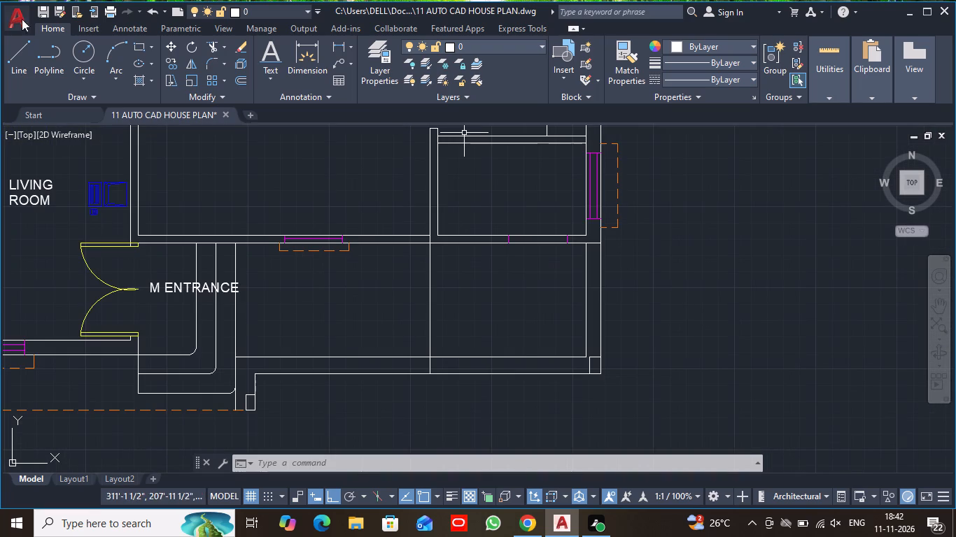
click(18, 50)
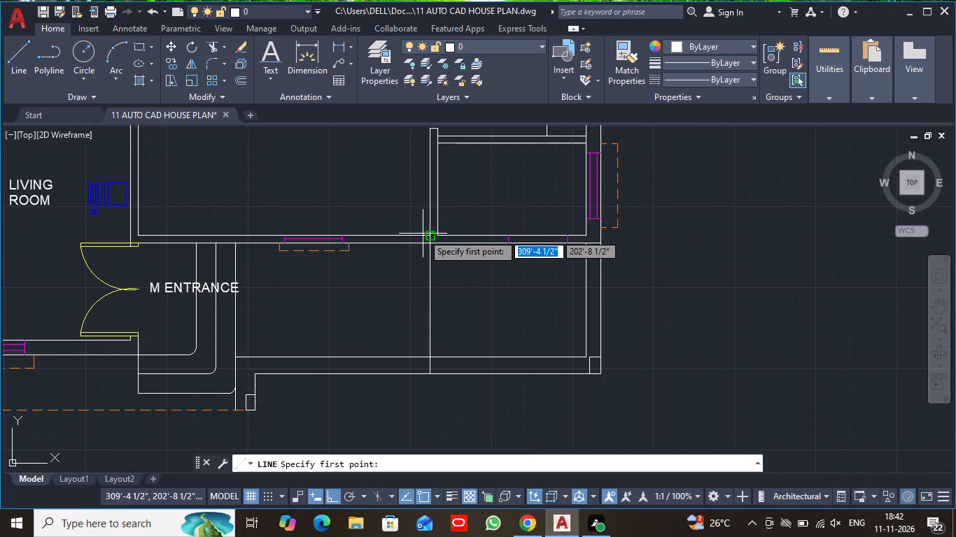
scroll(423, 234, up, 2)
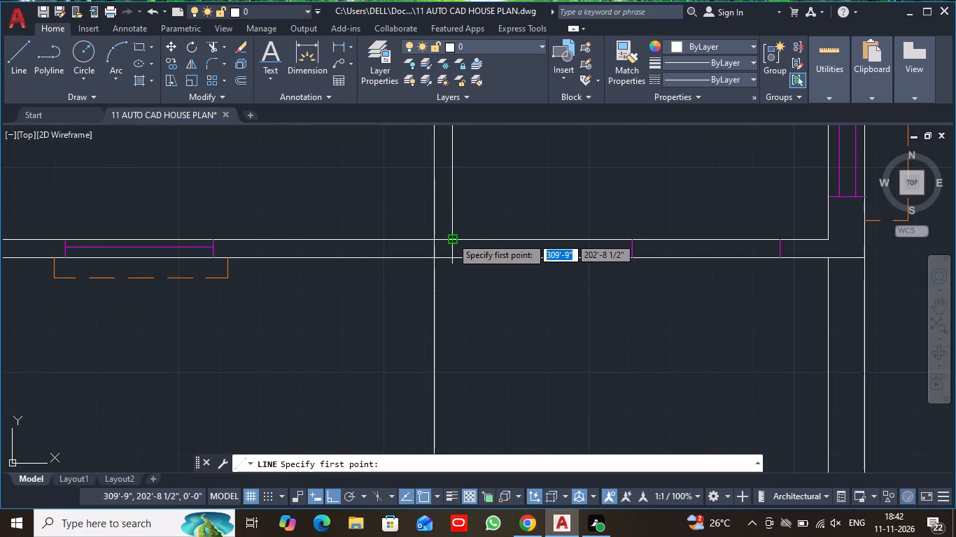
click(451, 237)
scroll(460, 406, down, 3)
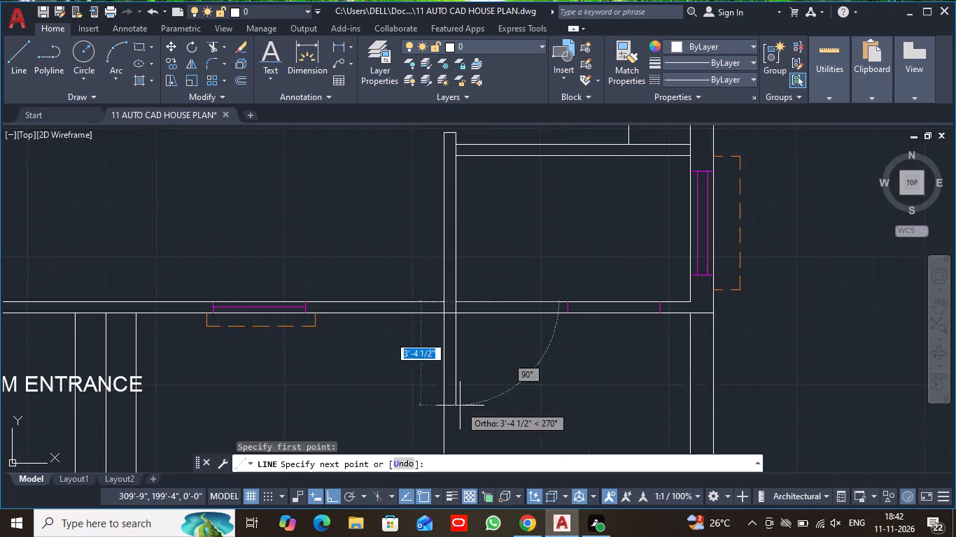
middle_drag(460, 406, 456, 273)
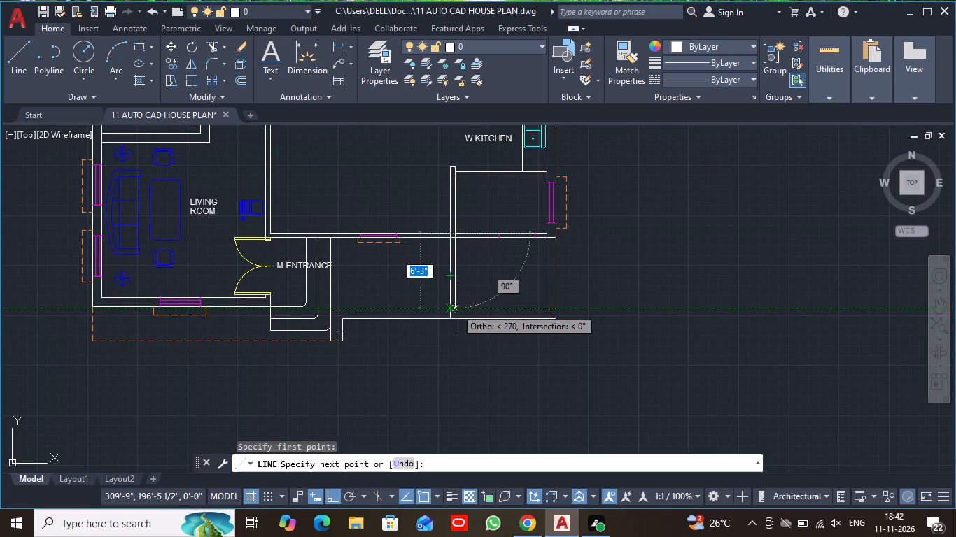
scroll(456, 308, up, 4)
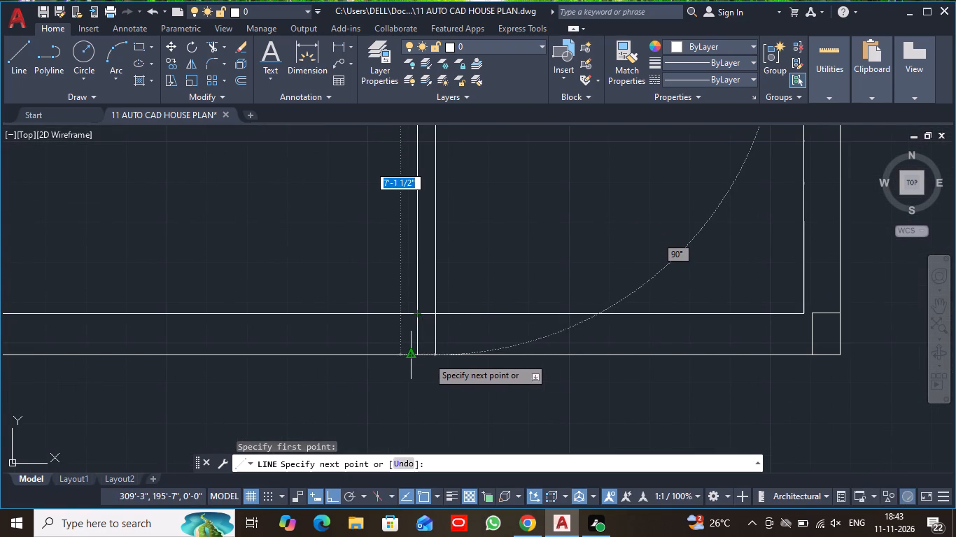
click(438, 357)
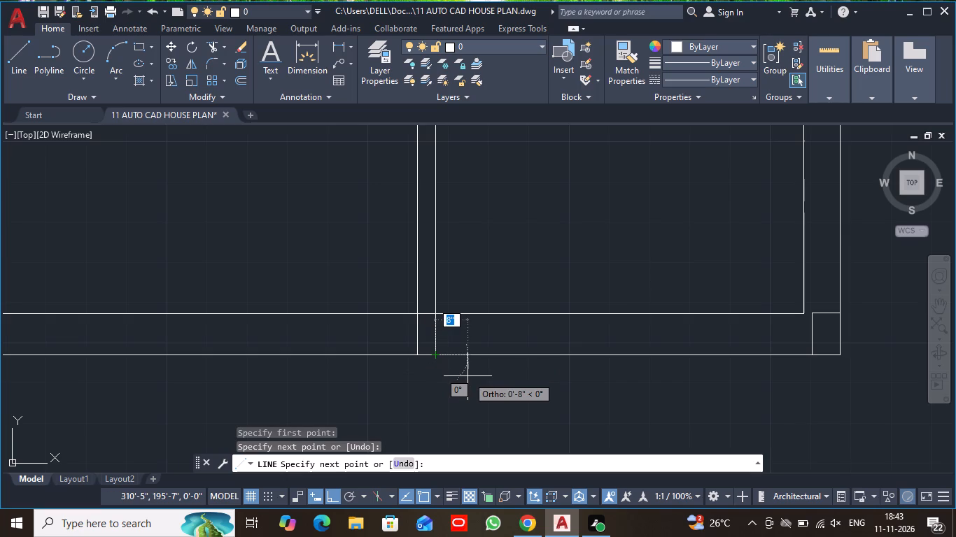
key(Escape)
scroll(468, 376, down, 1)
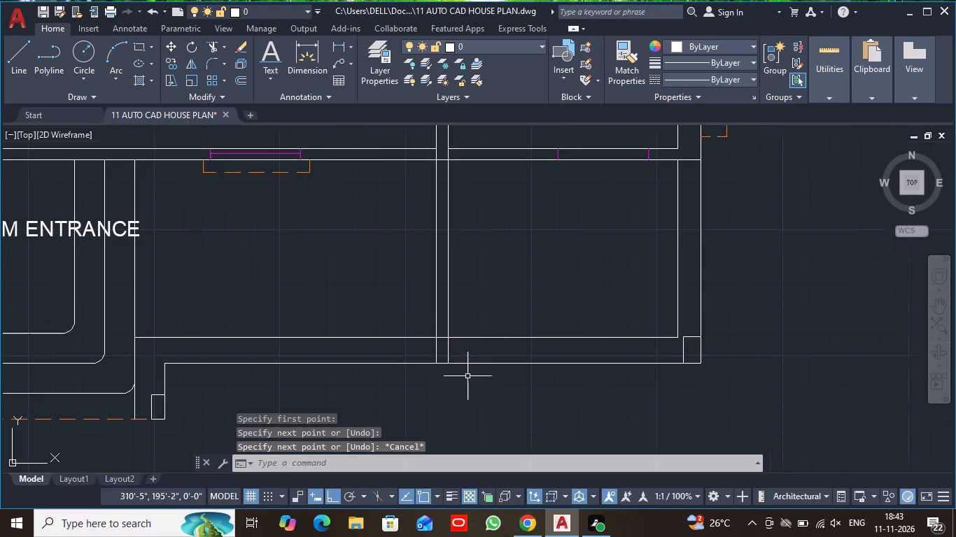
Erase the small column rectangle at the southeast corner of the new extension.
middle_drag(483, 297, 477, 354)
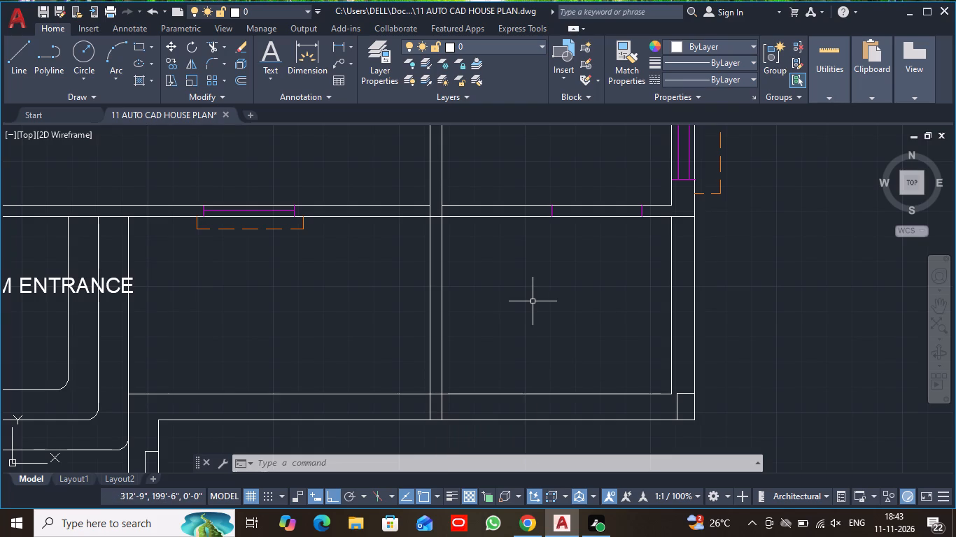
scroll(533, 301, down, 1)
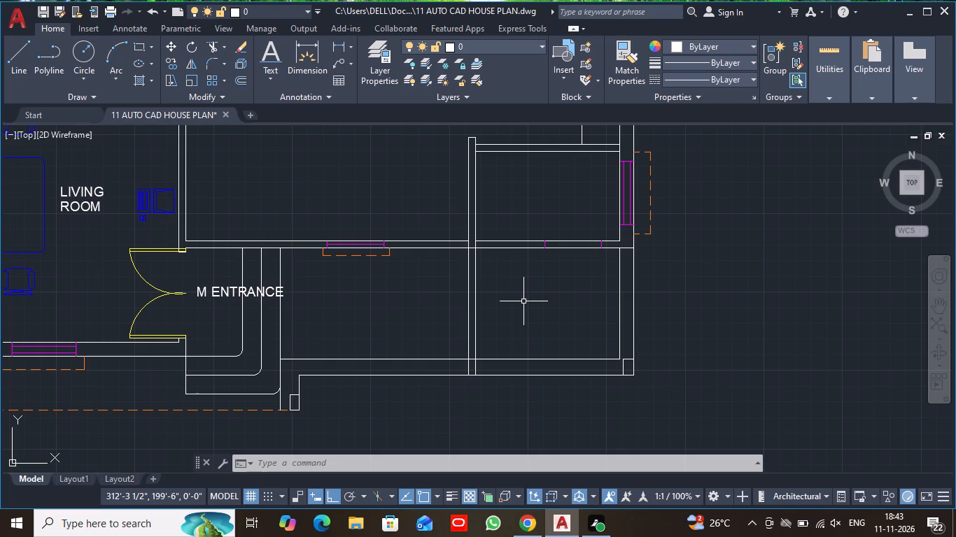
scroll(582, 328, up, 1)
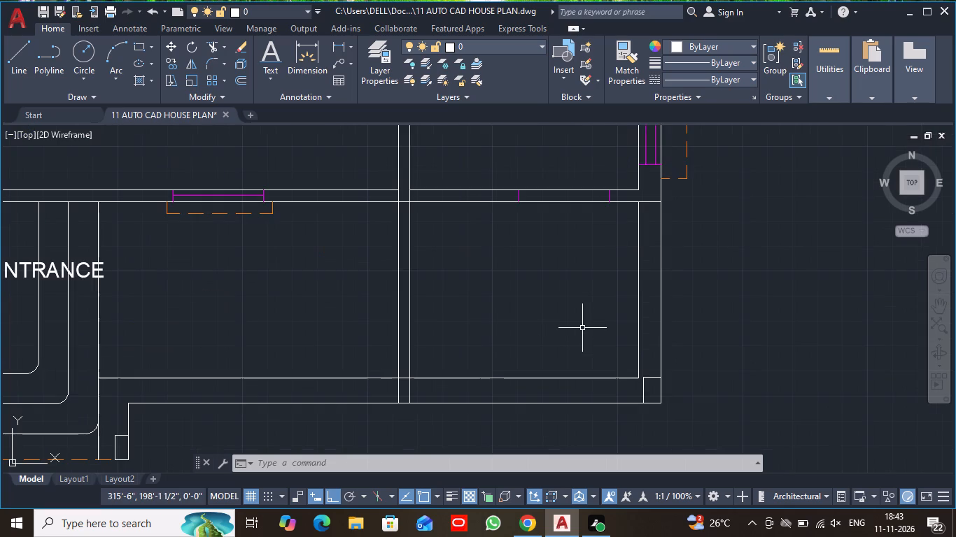
middle_drag(582, 328, 402, 287)
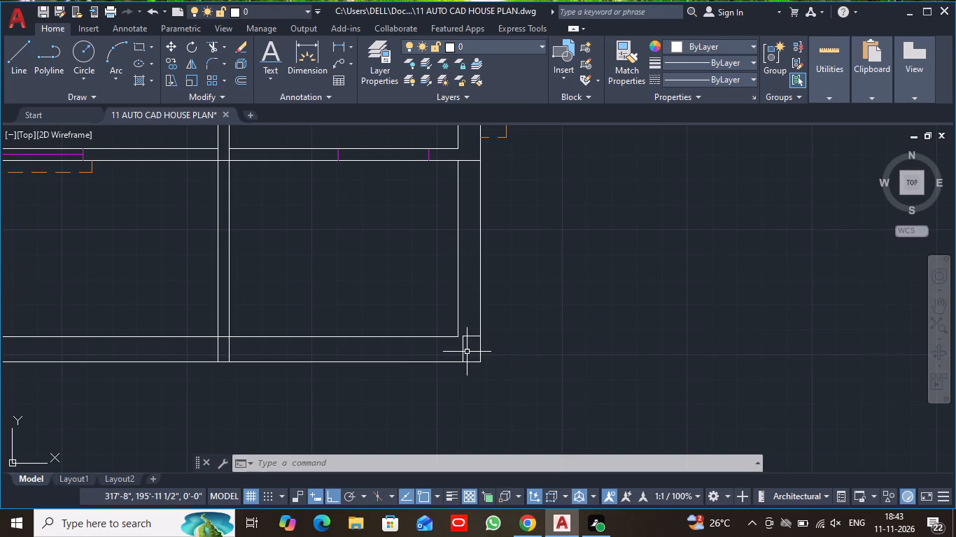
click(464, 351)
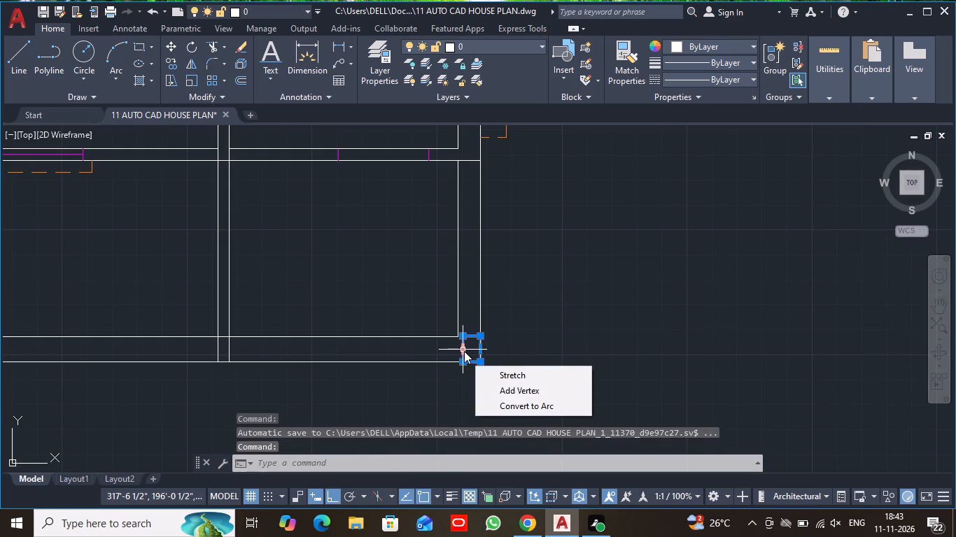
key(Delete)
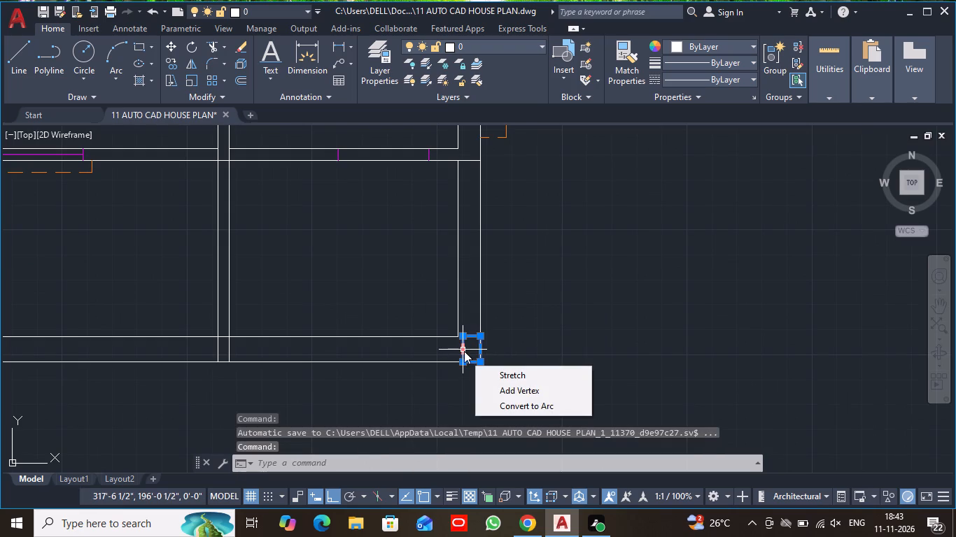
click(464, 351)
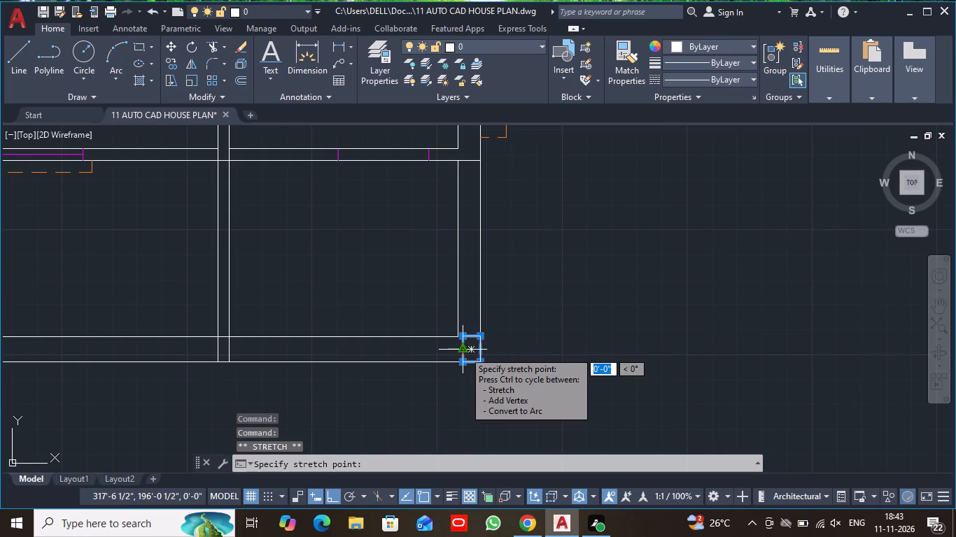
key(Delete)
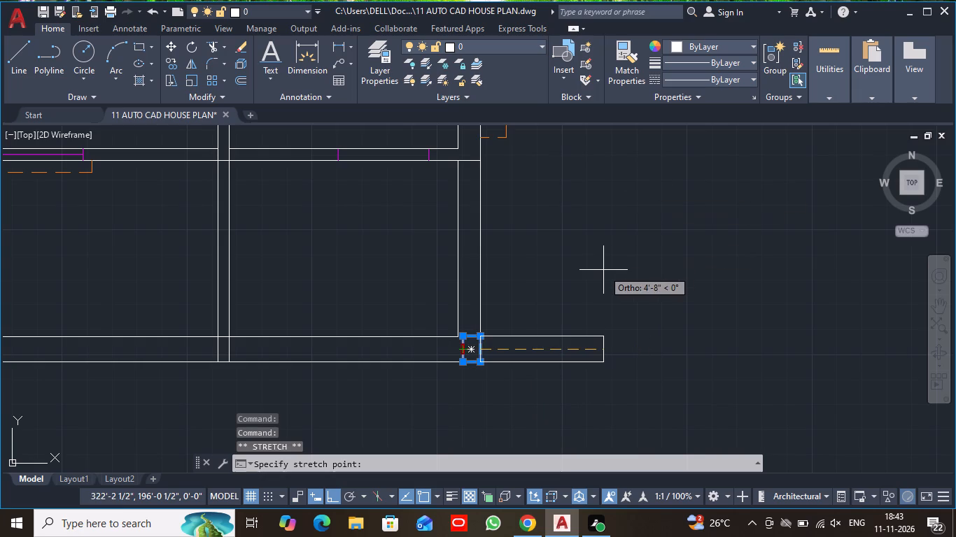
key(Escape)
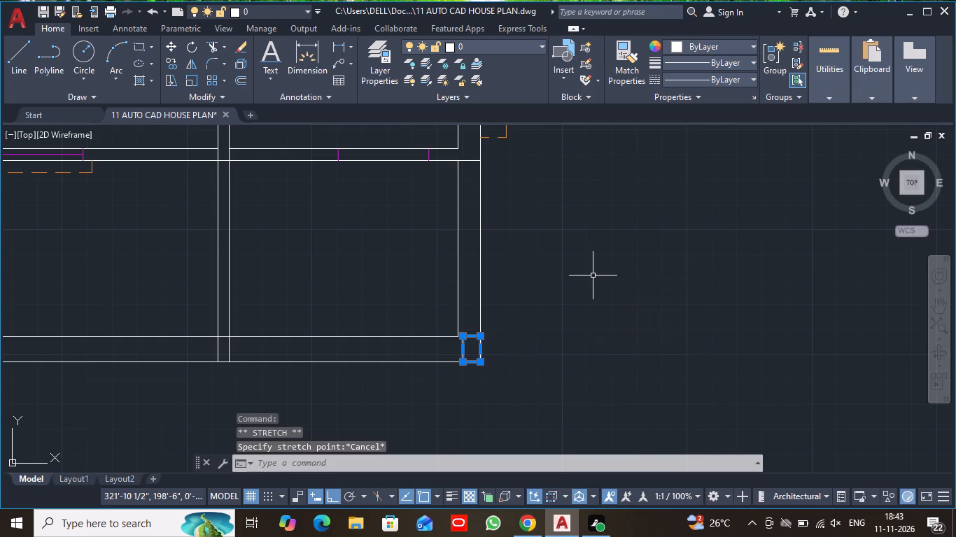
key(Delete)
Erase the small entrance-side column rectangle at the end of the dashed slab line.
scroll(593, 275, down, 3)
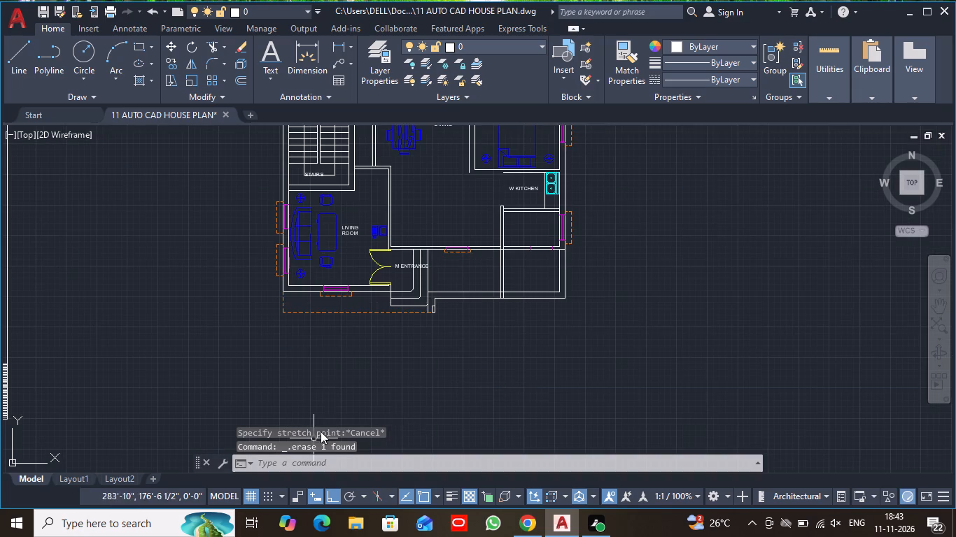
scroll(448, 329, up, 3)
middle_drag(458, 295, 443, 356)
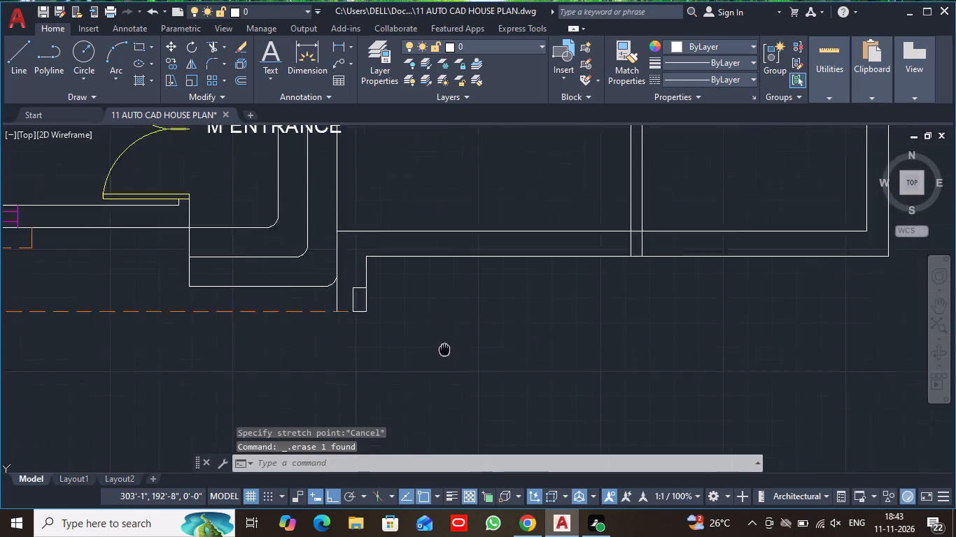
middle_drag(443, 356, 425, 400)
scroll(425, 400, up, 2)
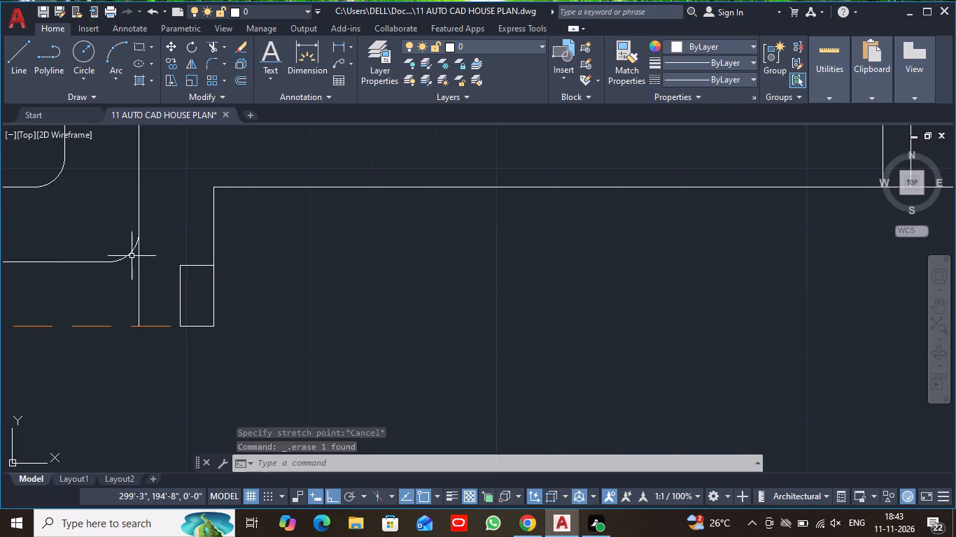
click(181, 289)
key(Delete)
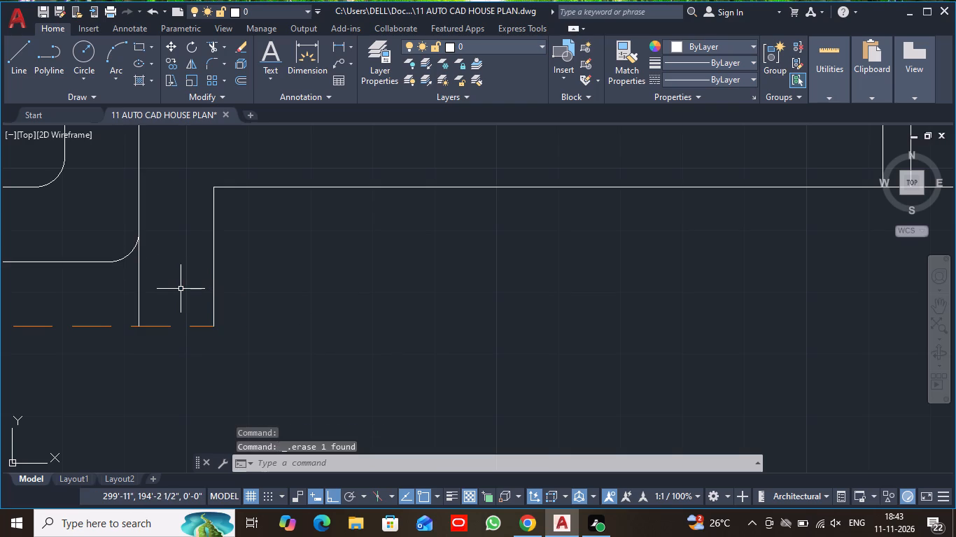
Draw a column rectangle about 1' by 1'-4 1/2" between the outer and inner lines' south ends beside the entrance steps.
scroll(227, 288, down, 2)
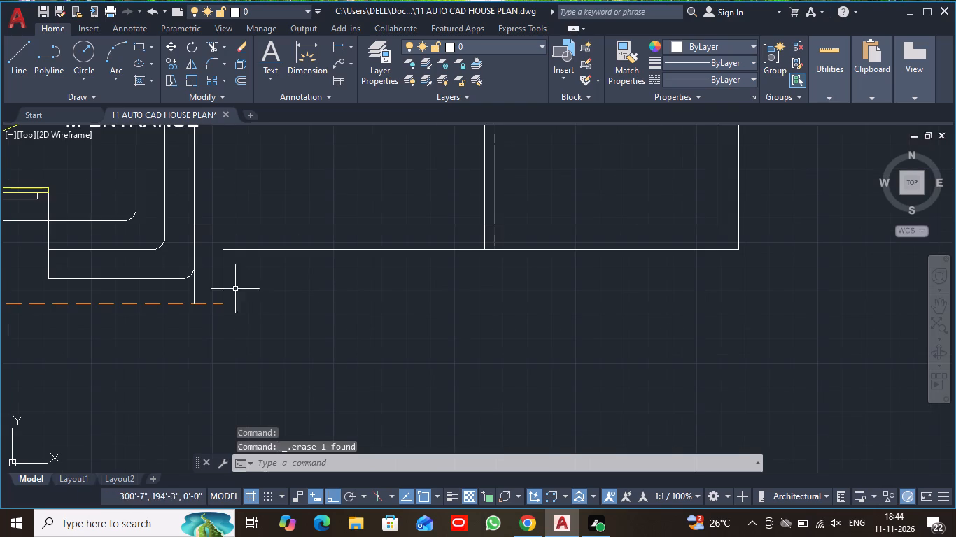
click(136, 47)
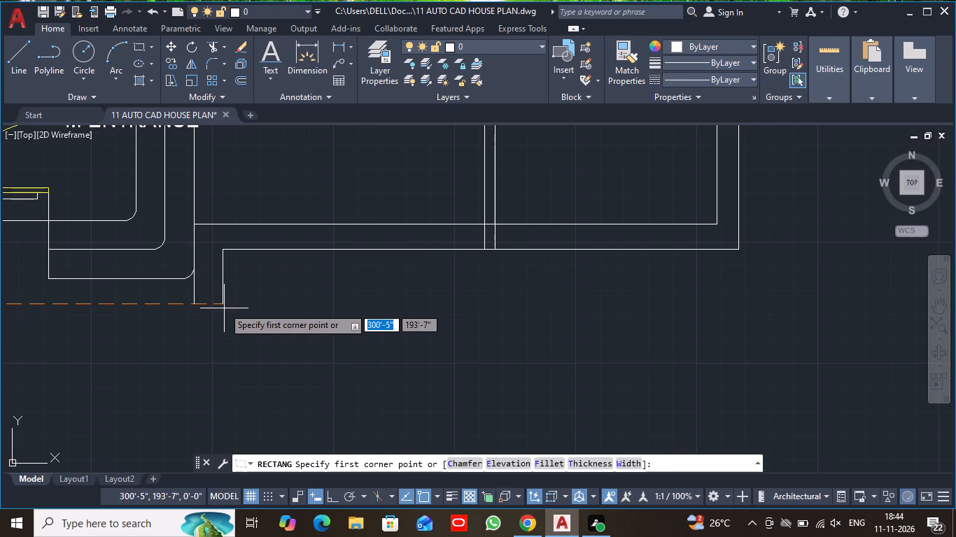
click(223, 303)
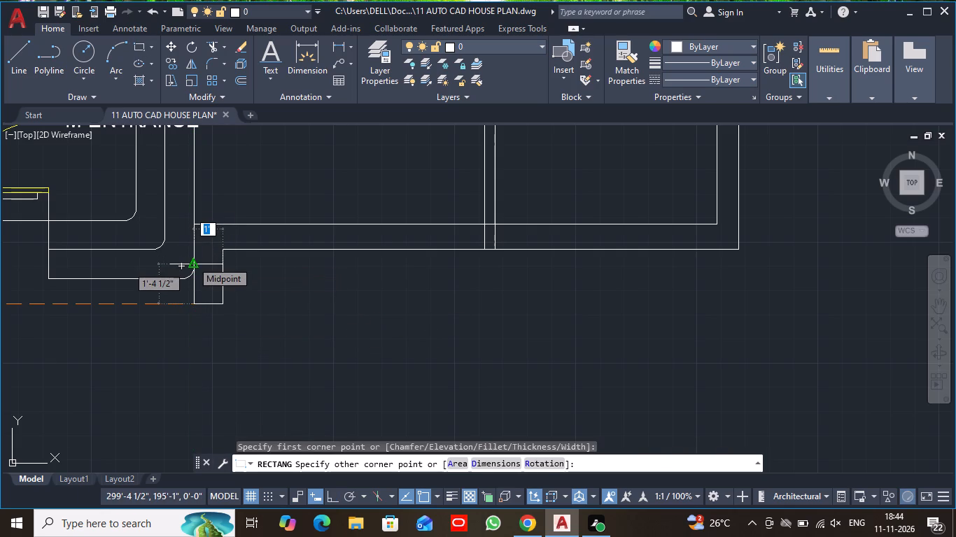
click(192, 261)
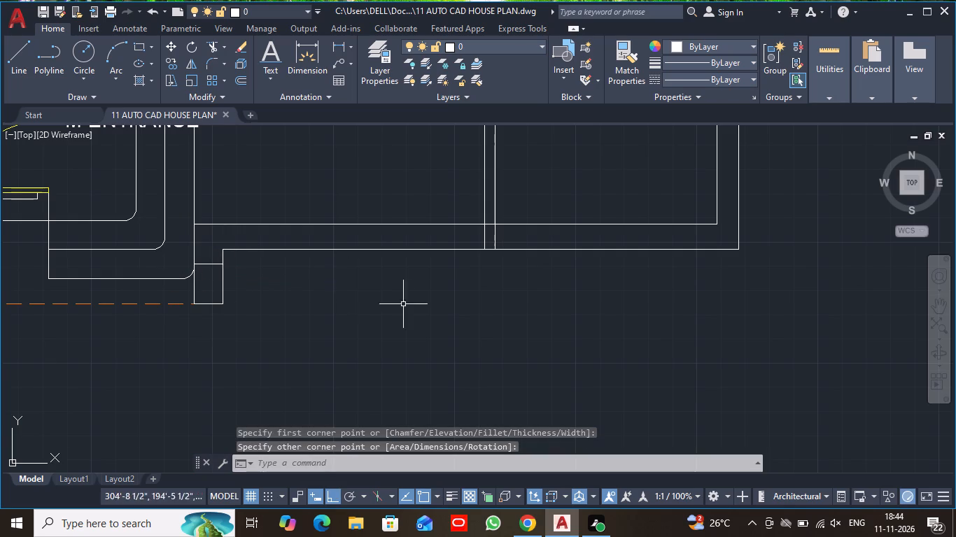
Draw a column rectangle about 9" wide at the extension's southeast corner, from the outer wall corner to the inner wall corner.
scroll(444, 308, down, 1)
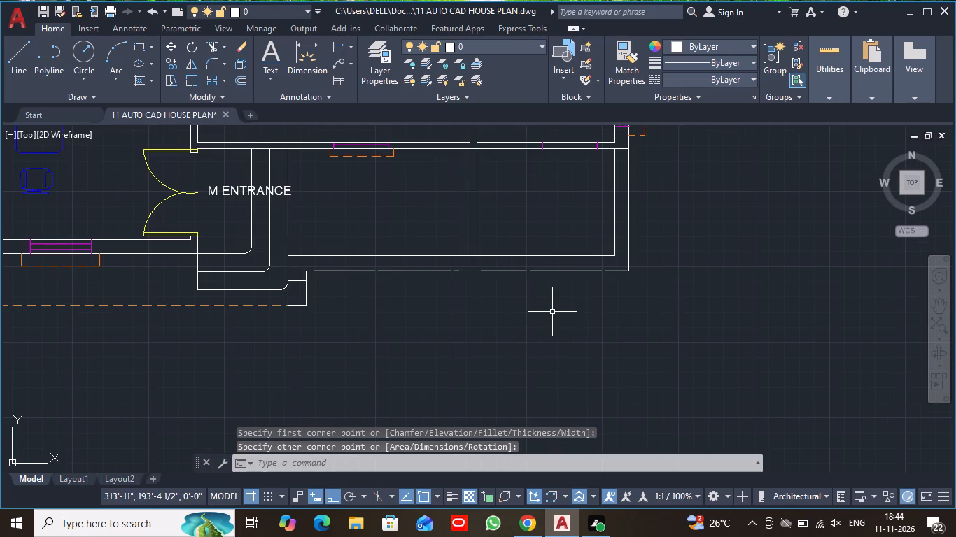
middle_drag(552, 312, 220, 320)
scroll(322, 285, up, 4)
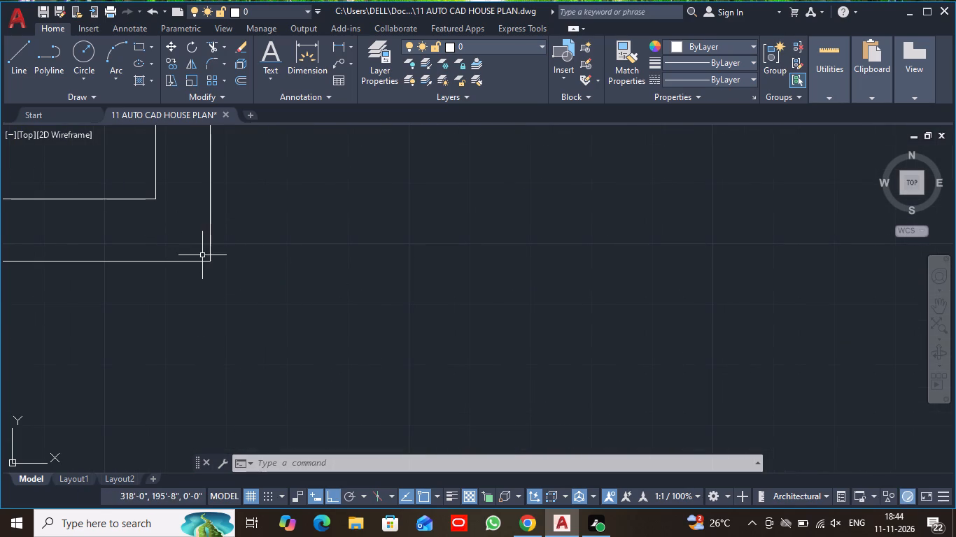
click(137, 45)
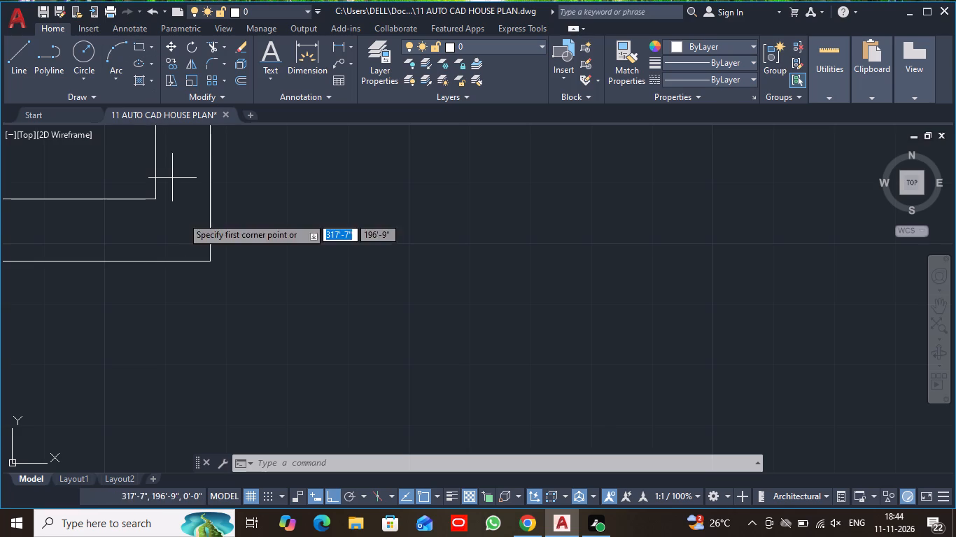
click(207, 259)
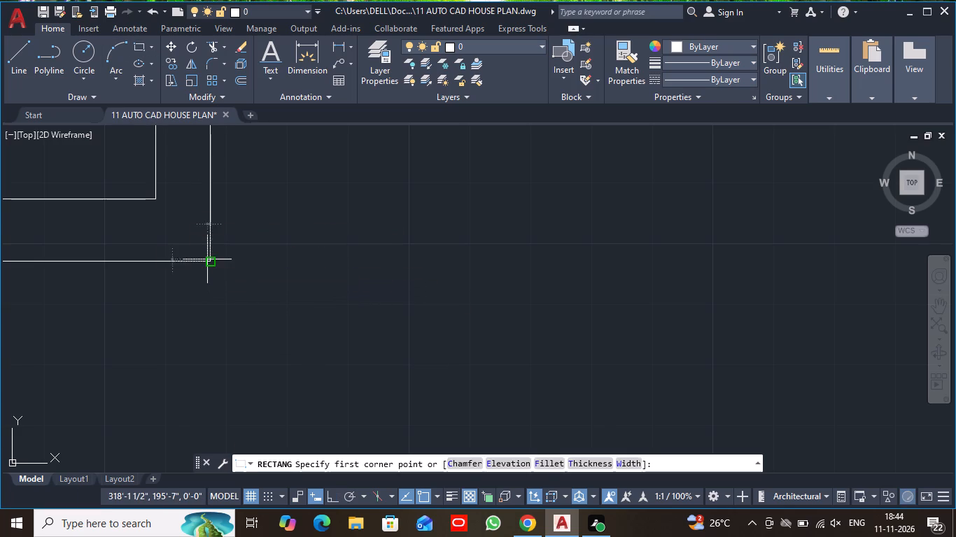
click(155, 182)
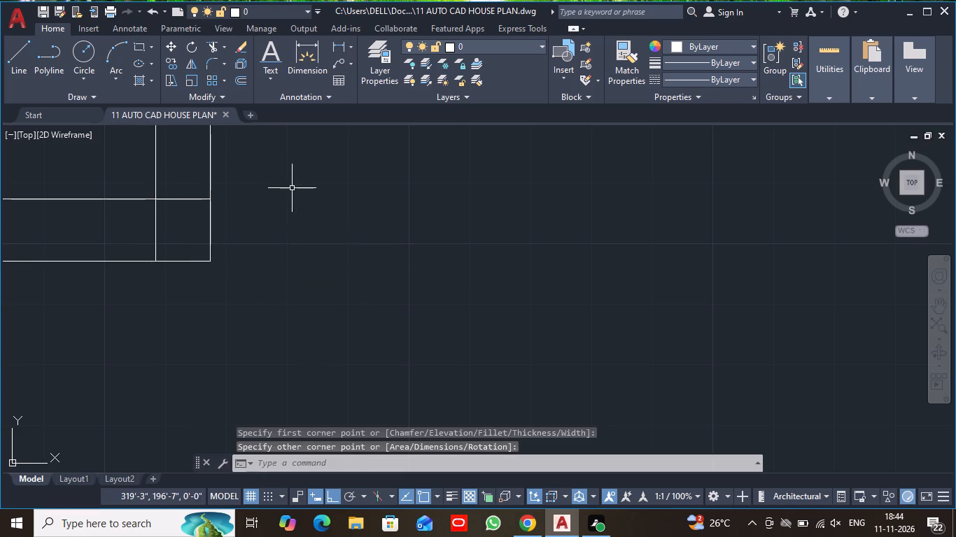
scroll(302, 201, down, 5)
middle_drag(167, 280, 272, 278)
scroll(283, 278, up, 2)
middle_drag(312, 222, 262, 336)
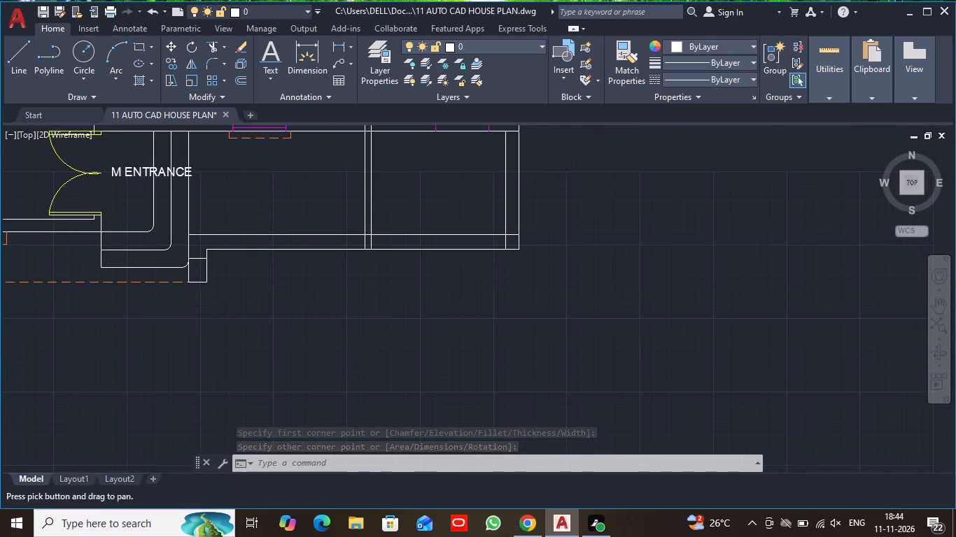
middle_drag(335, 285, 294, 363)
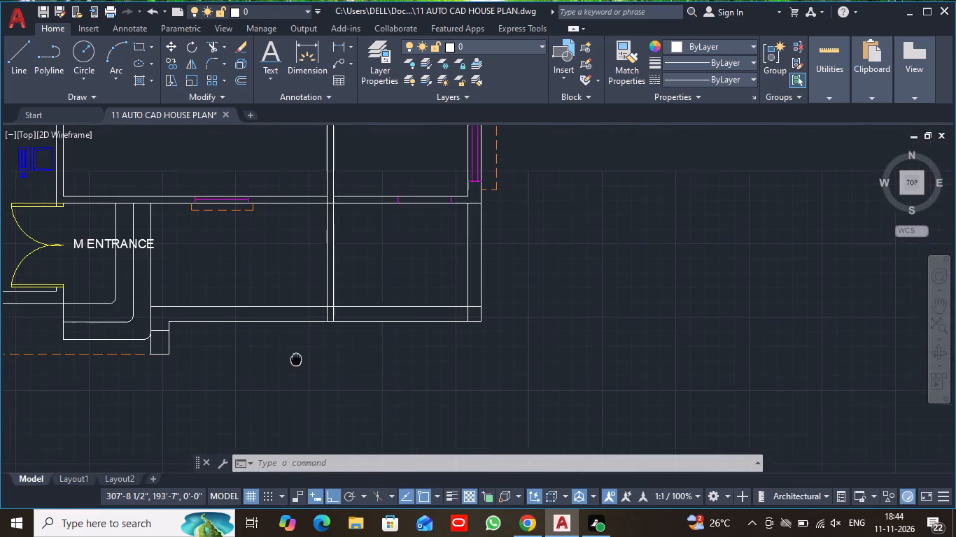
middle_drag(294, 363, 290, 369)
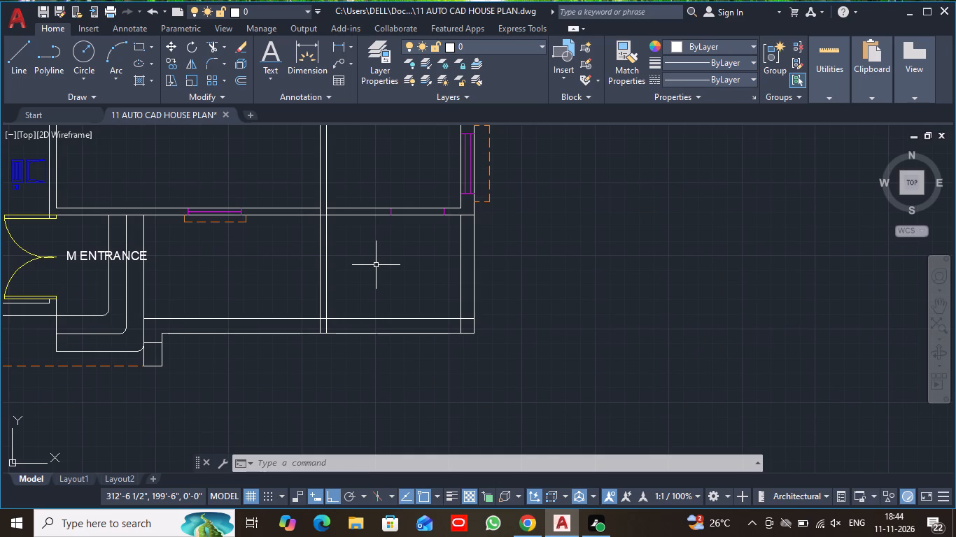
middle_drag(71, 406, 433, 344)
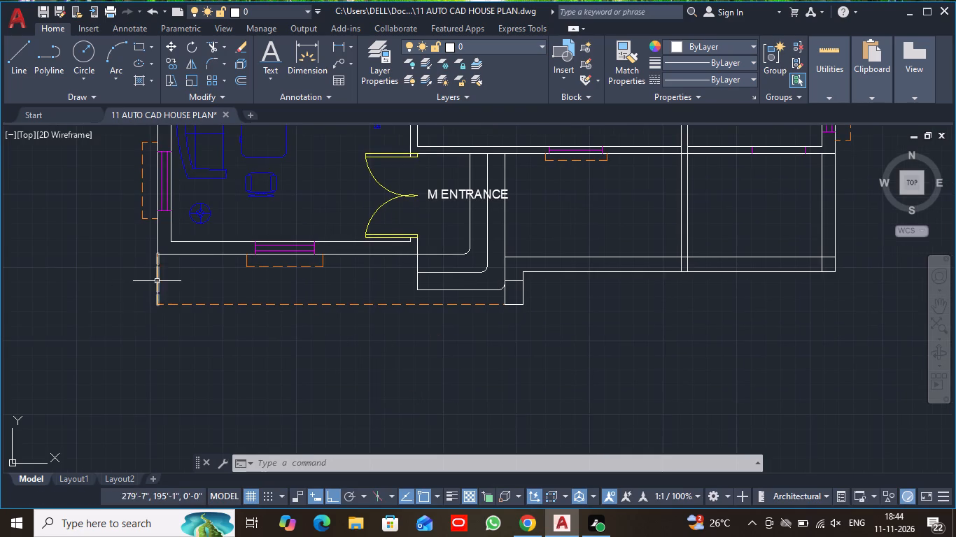
Trim away the dashed slab outline running south of the living-room wall to the entrance-side column.
click(160, 279)
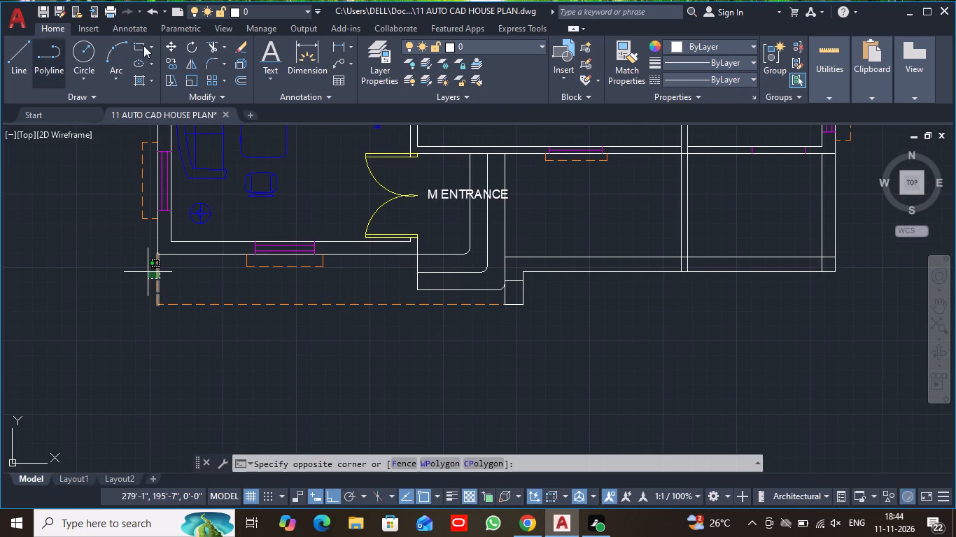
text(TR)
key(space)
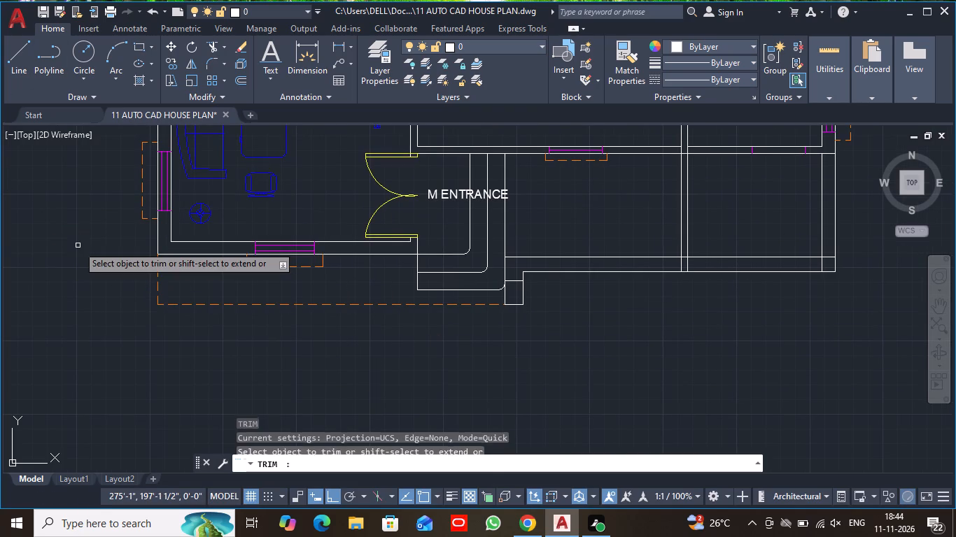
drag(130, 277, 244, 325)
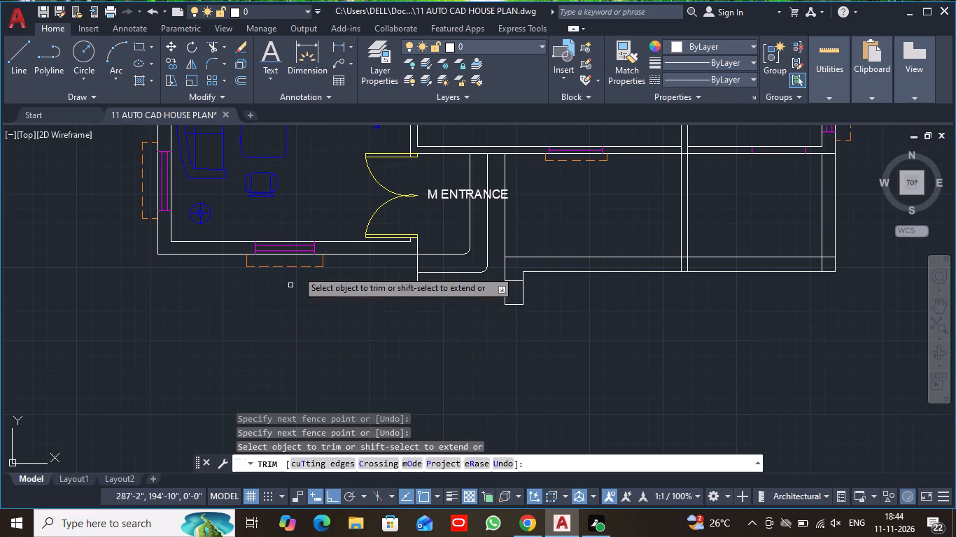
Trim away the straight edges of the three entrance steps outside the main double door, above and below the M ENTRANCE label.
scroll(247, 448, down, 2)
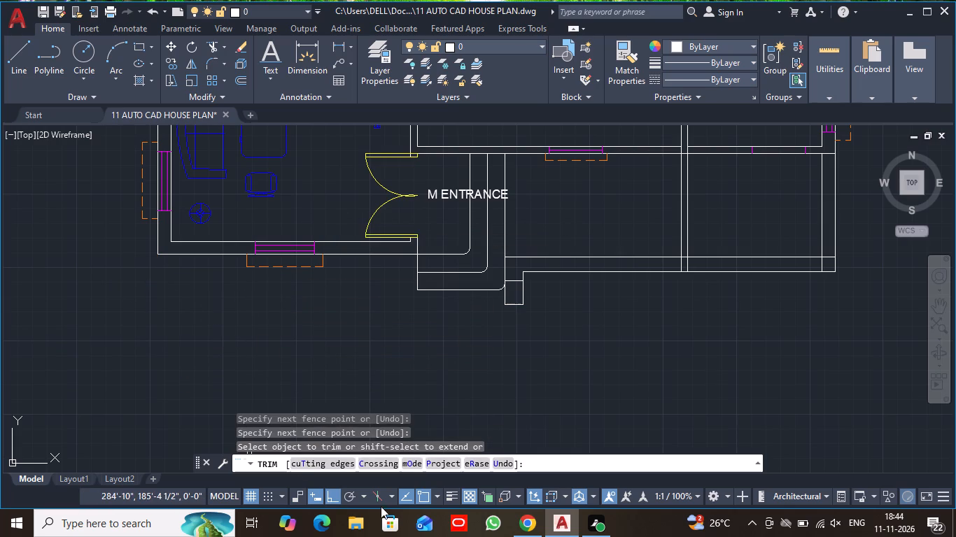
middle_drag(365, 314, 254, 332)
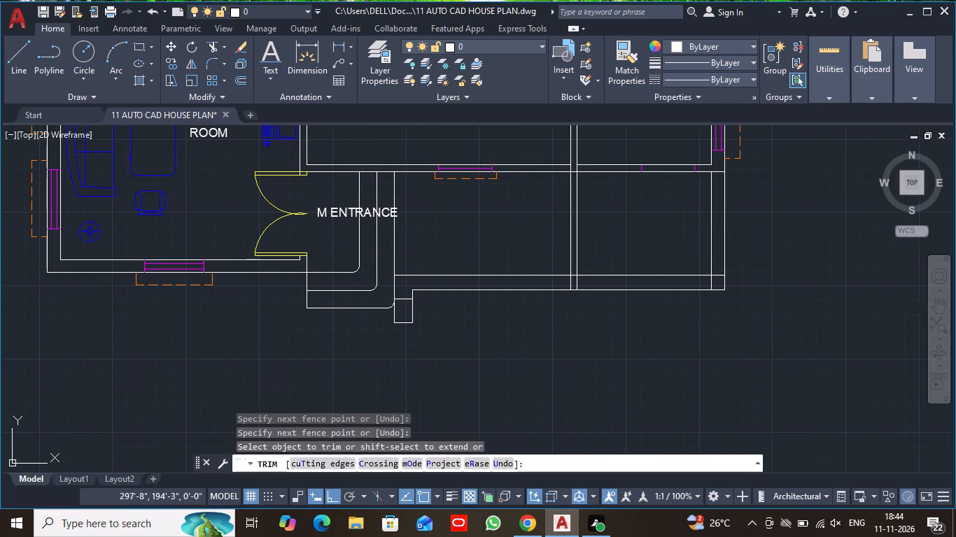
drag(337, 238, 355, 326)
drag(272, 282, 345, 286)
drag(340, 236, 425, 246)
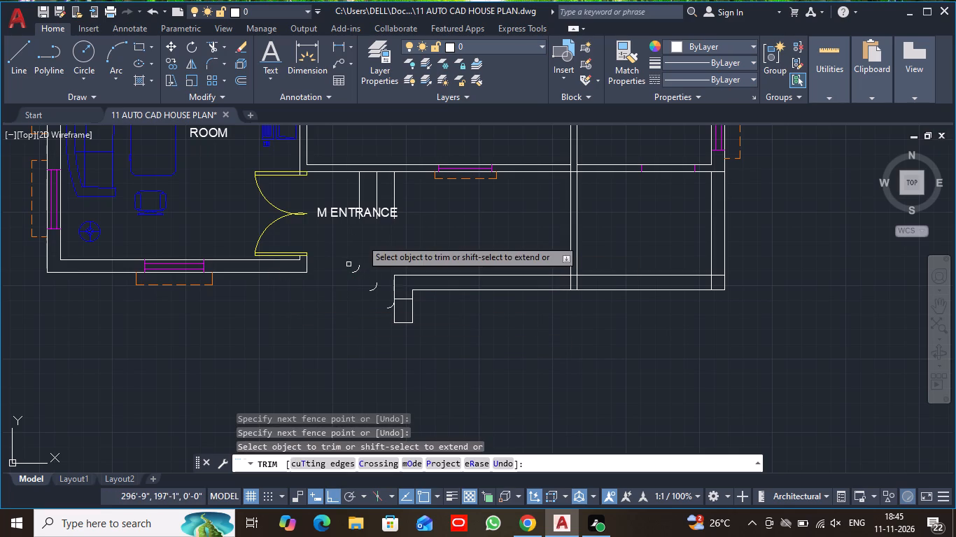
drag(351, 189, 421, 186)
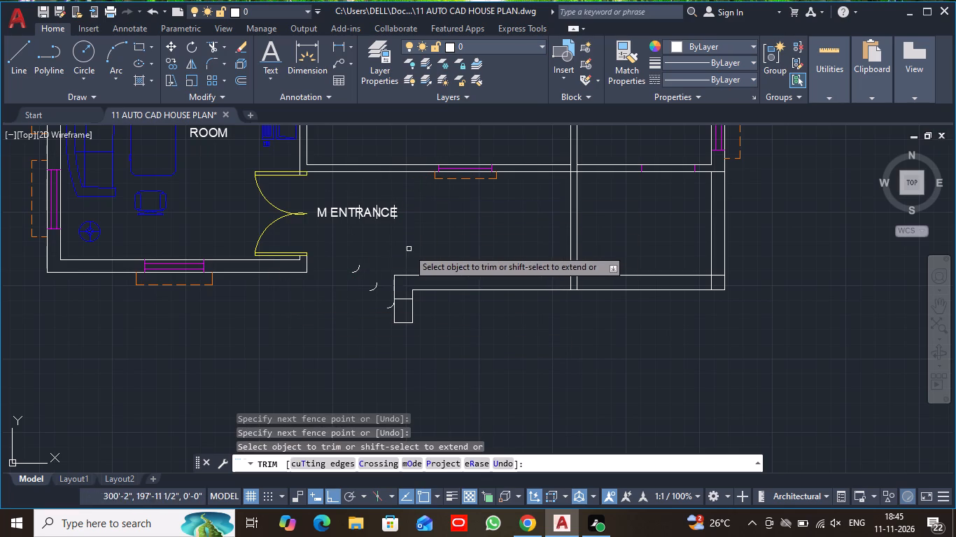
Trim away the three leftover vertical step-line pieces crossing the M ENTRANCE text.
scroll(407, 249, up, 2)
middle_drag(354, 215, 328, 336)
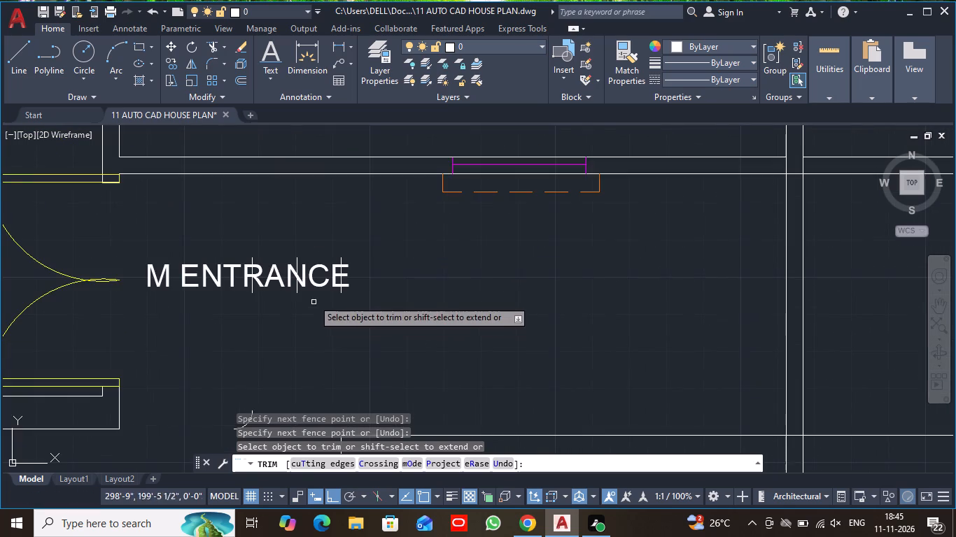
scroll(313, 299, up, 4)
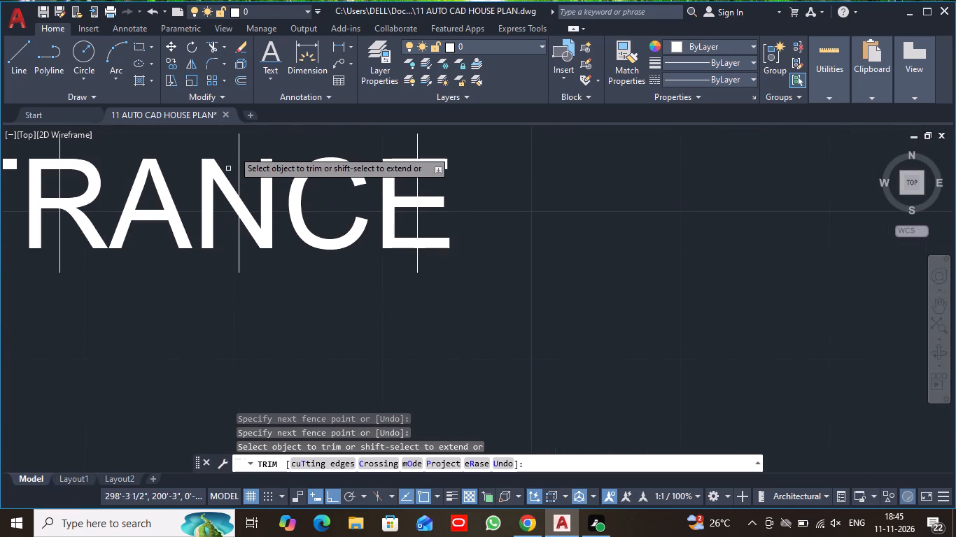
click(237, 141)
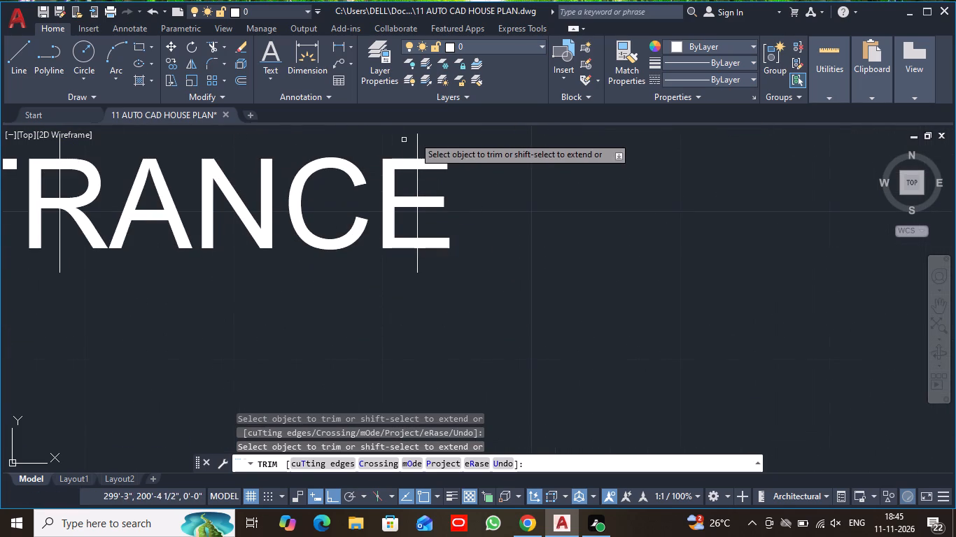
click(415, 144)
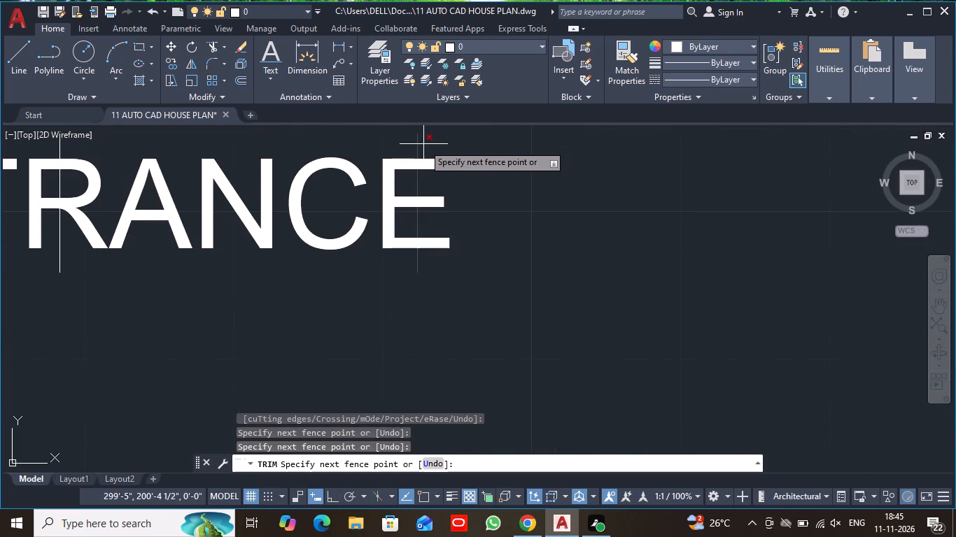
drag(425, 143, 445, 141)
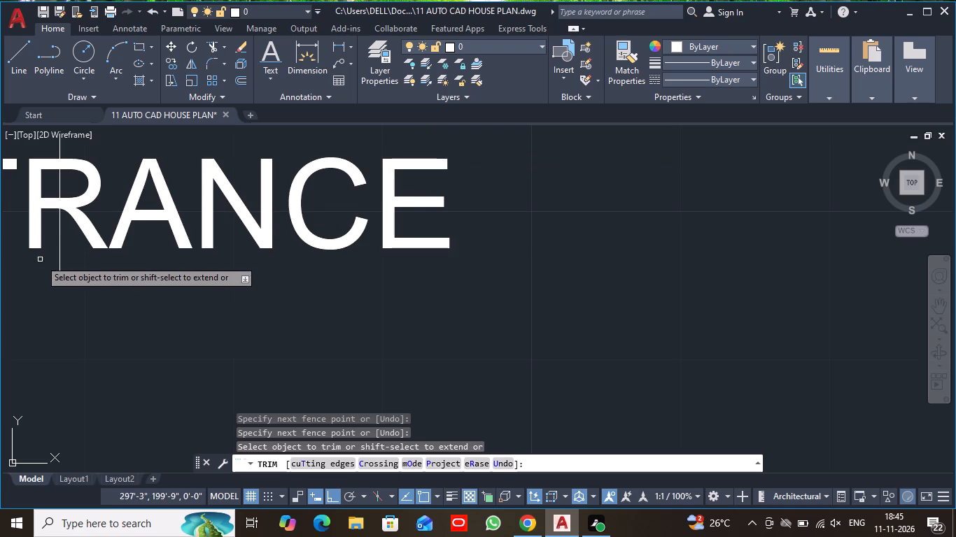
drag(40, 259, 87, 258)
Trim away the leftover rounded corner arcs of the entrance steps beside the new column.
scroll(94, 273, down, 4)
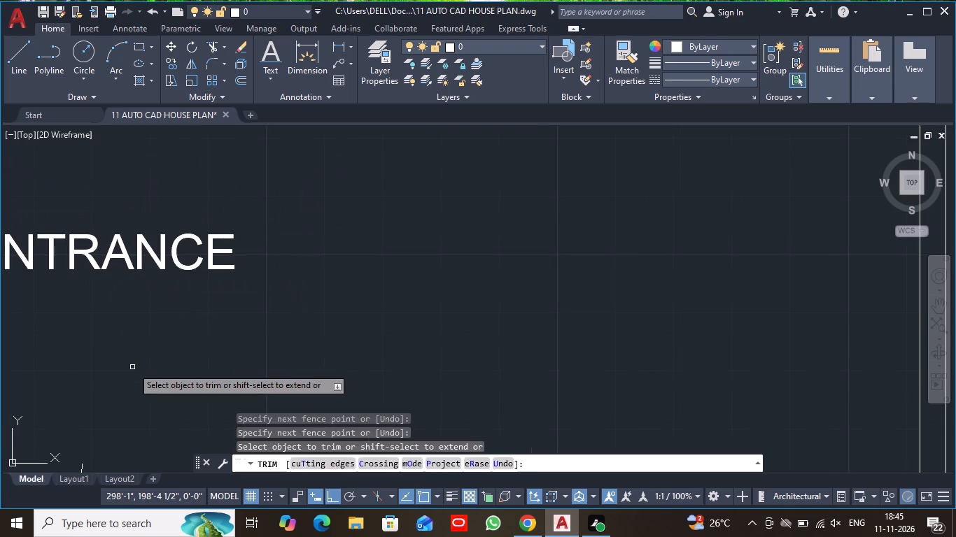
middle_drag(132, 367, 246, 140)
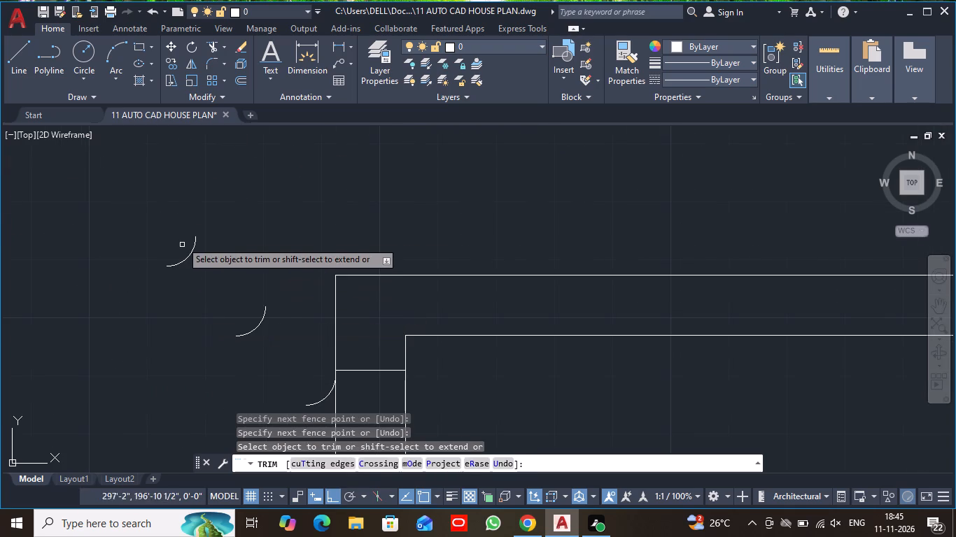
drag(173, 227, 285, 354)
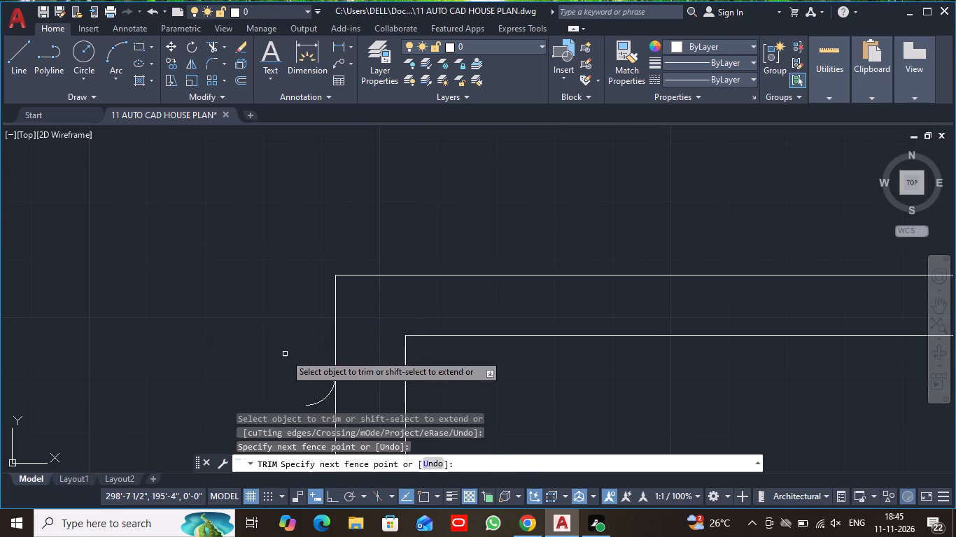
scroll(281, 371, up, 2)
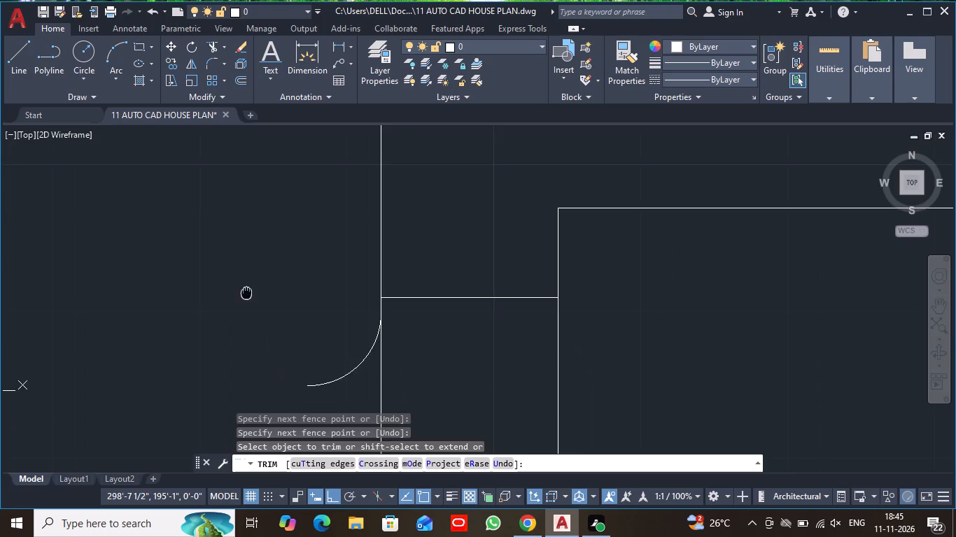
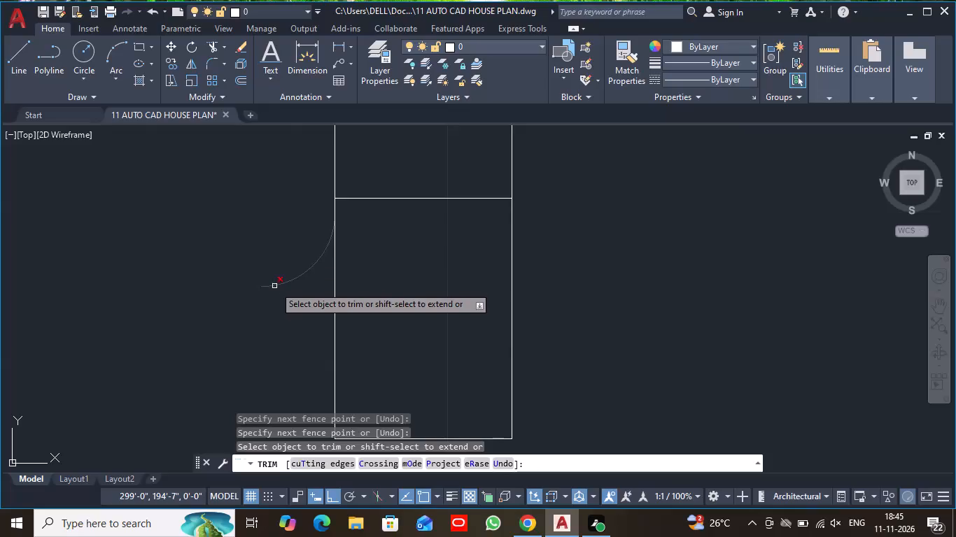
Trim away the last faint rounded step arc beside the new entrance-side column.
click(274, 286)
scroll(223, 231, down, 4)
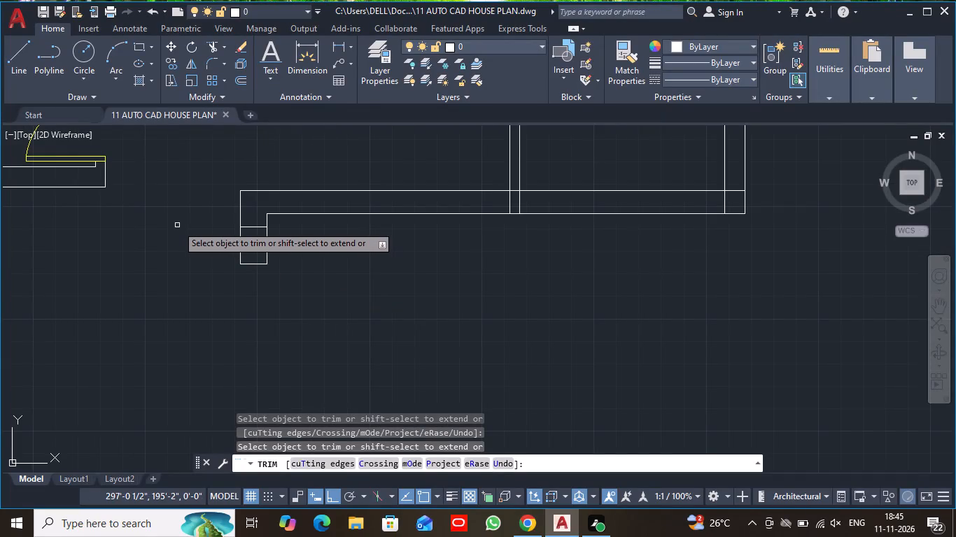
scroll(177, 225, down, 3)
middle_drag(169, 240, 211, 253)
scroll(211, 253, up, 1)
key(Escape)
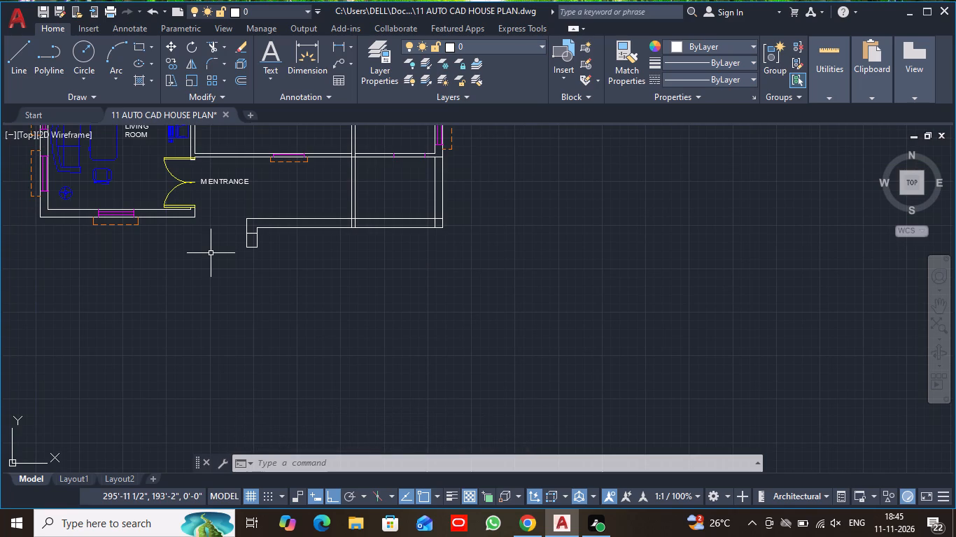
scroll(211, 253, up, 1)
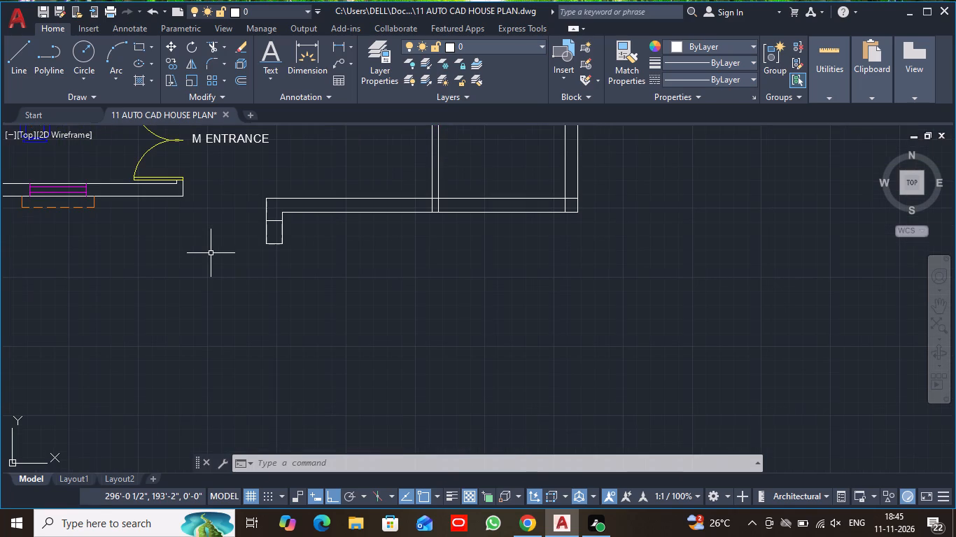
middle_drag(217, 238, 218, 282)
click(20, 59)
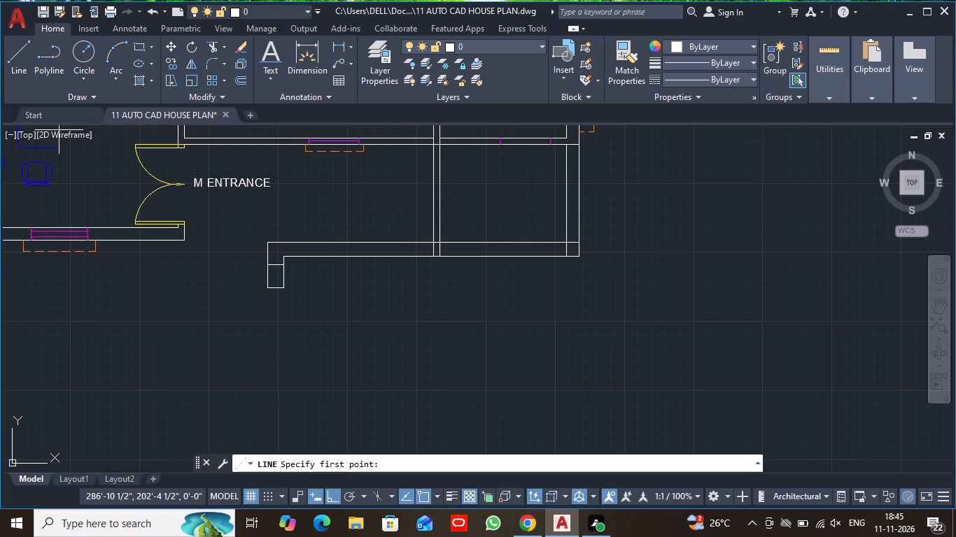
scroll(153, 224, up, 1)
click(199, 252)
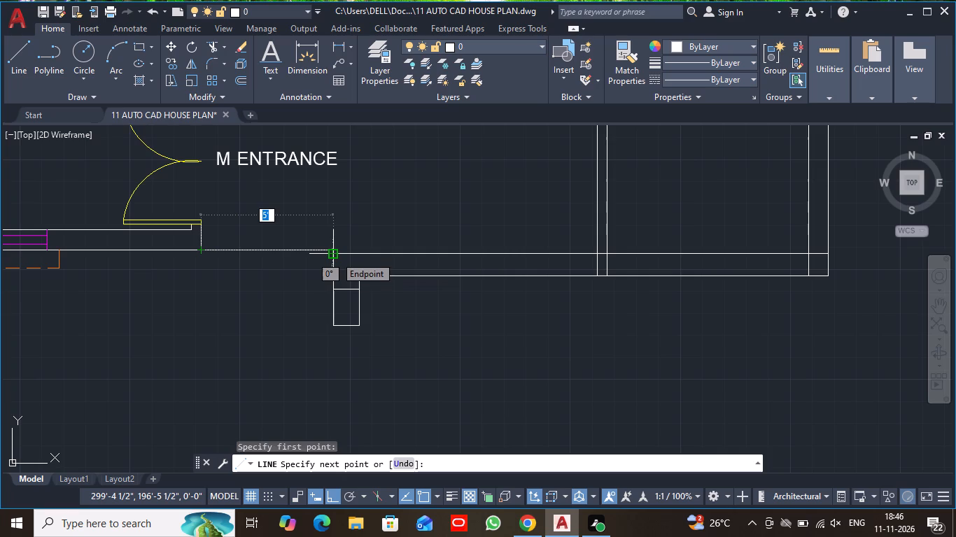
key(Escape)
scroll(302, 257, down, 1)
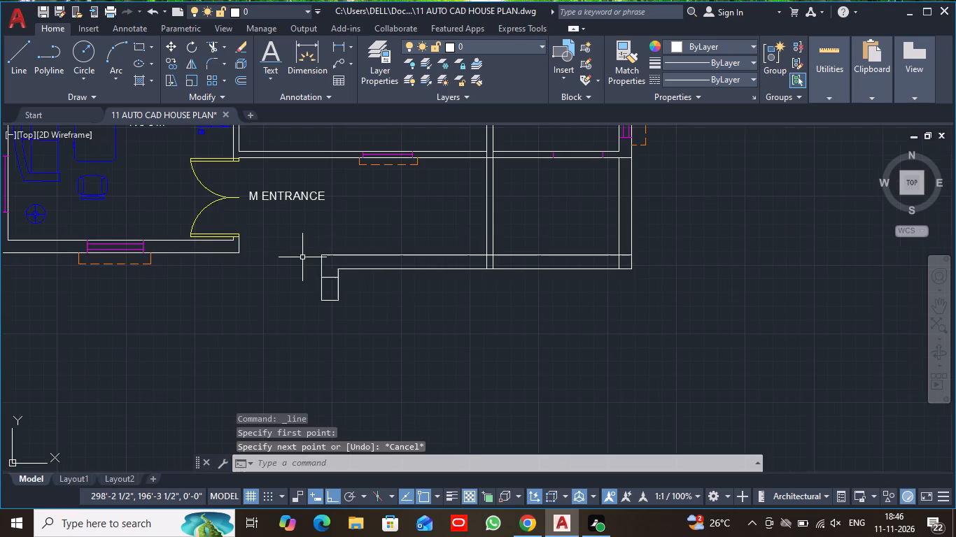
Trim away the double wall lines running west from the southeast room, together with the small column at their end.
middle_drag(377, 230, 272, 230)
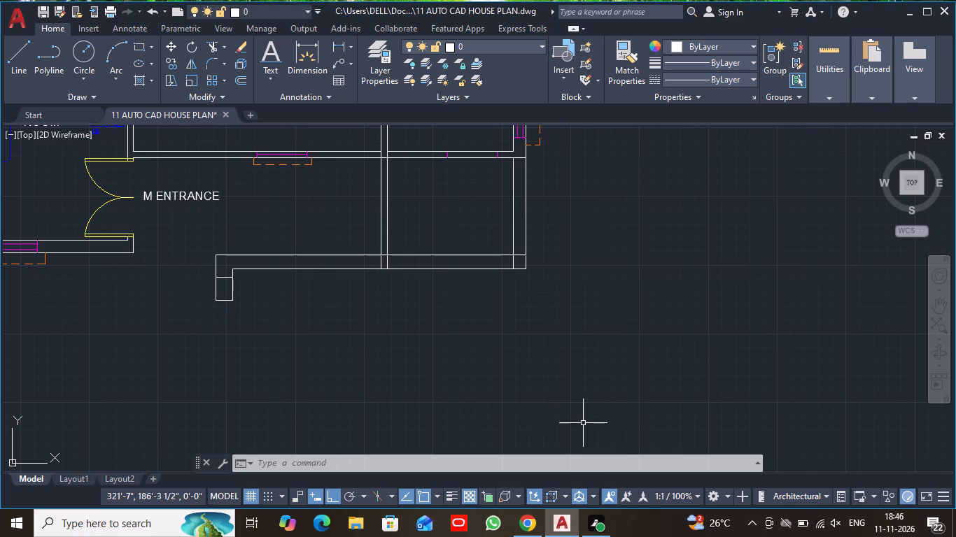
text(TR)
key(space)
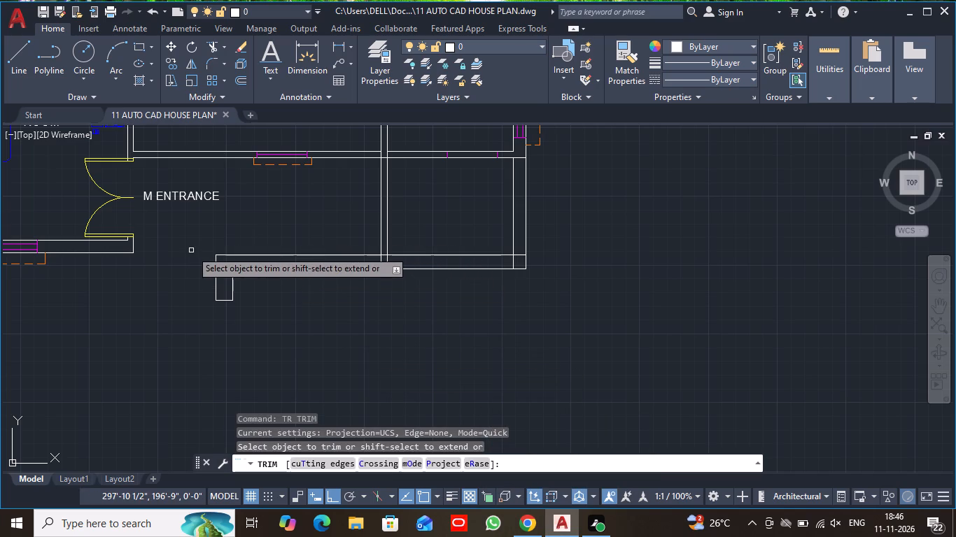
drag(300, 224, 330, 305)
drag(194, 241, 264, 320)
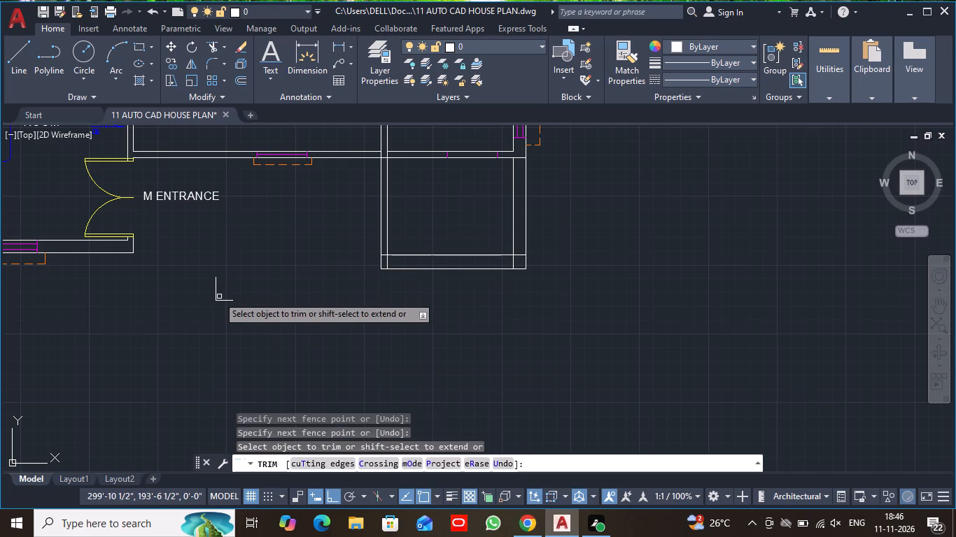
drag(206, 278, 241, 314)
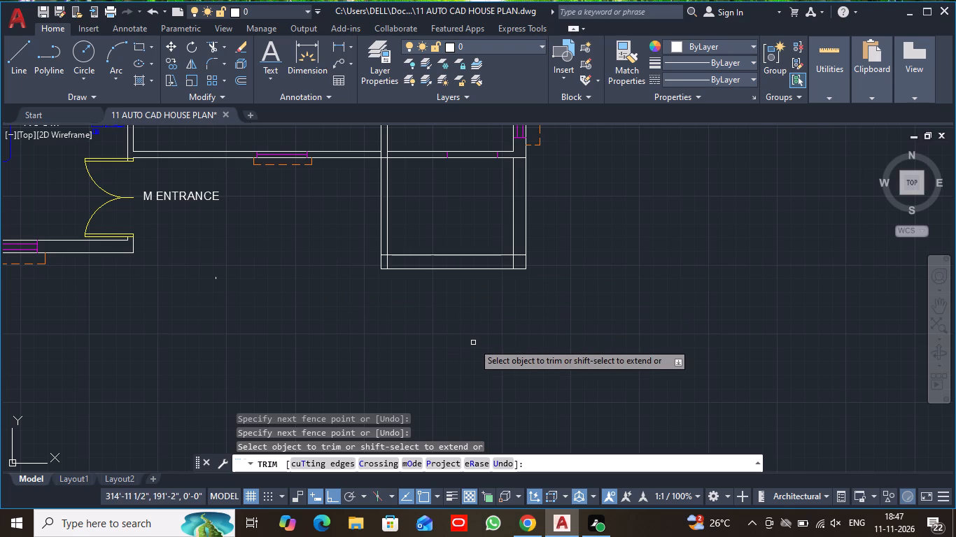
Trim away the double wall lines dividing the room below W KITCHEN from the southeast extension.
middle_drag(425, 189, 471, 291)
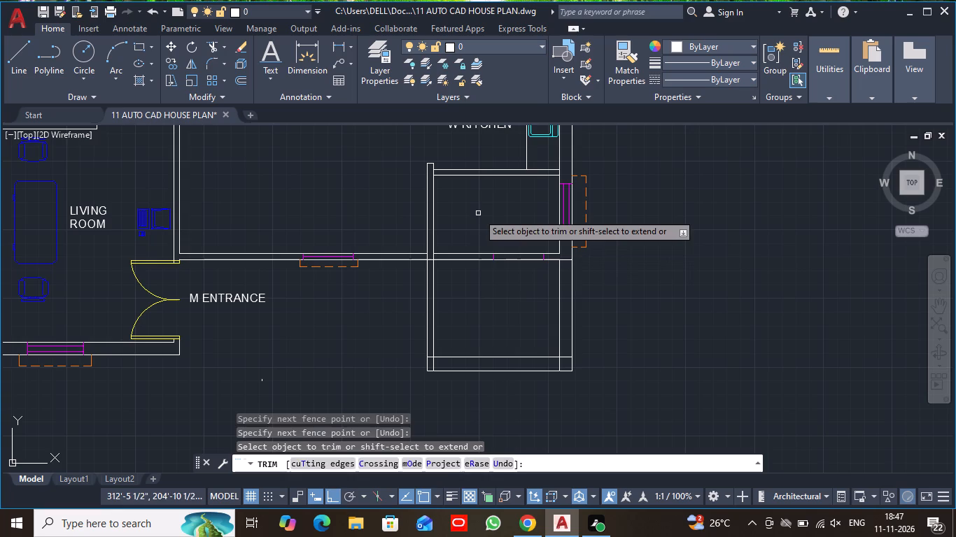
drag(478, 213, 525, 313)
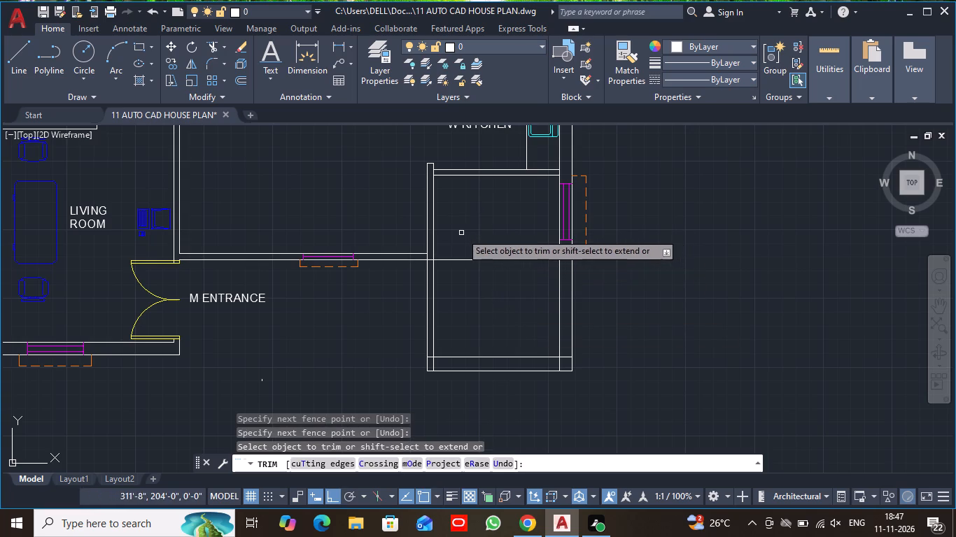
drag(461, 233, 483, 292)
drag(545, 249, 550, 264)
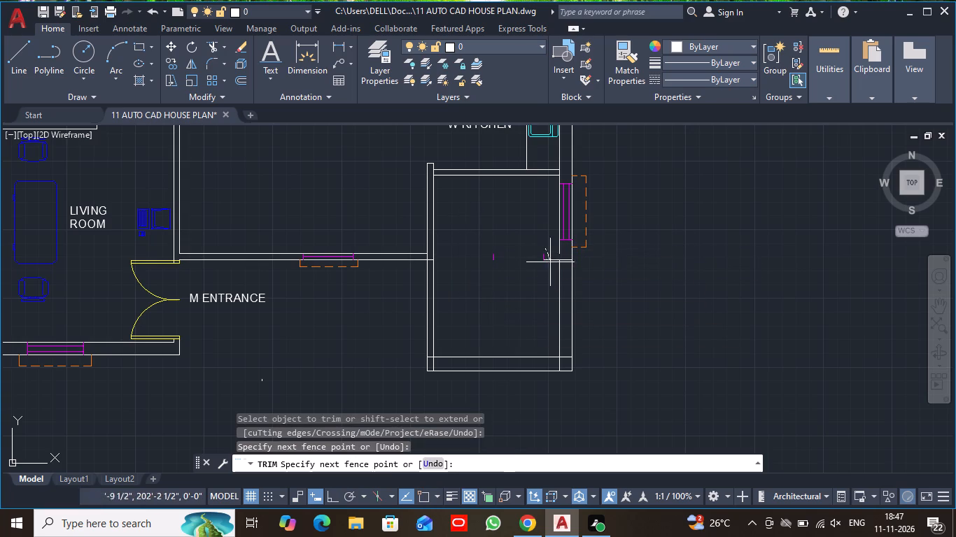
drag(550, 264, 550, 282)
Trim away the two magenta window end lines left over from the removed dividing wall.
scroll(507, 273, up, 2)
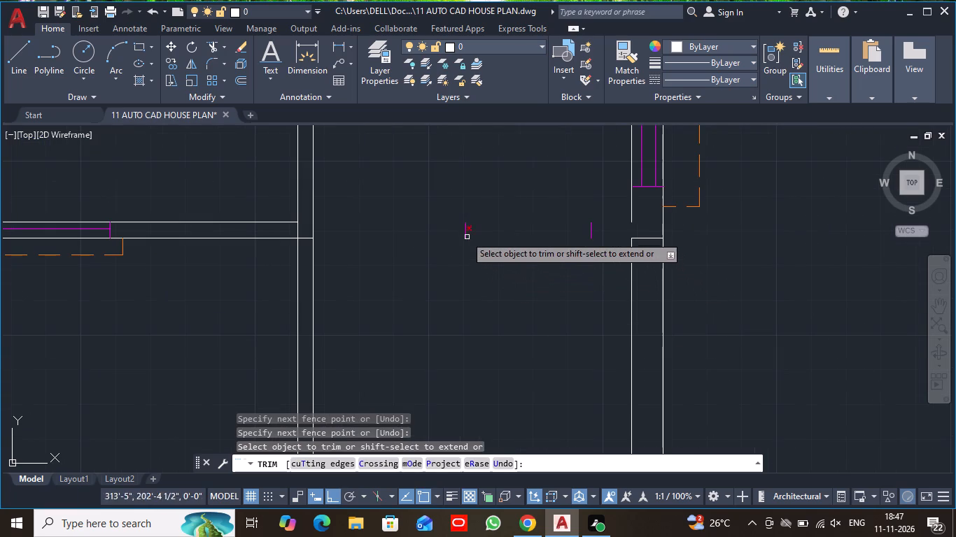
click(463, 234)
drag(458, 226, 496, 235)
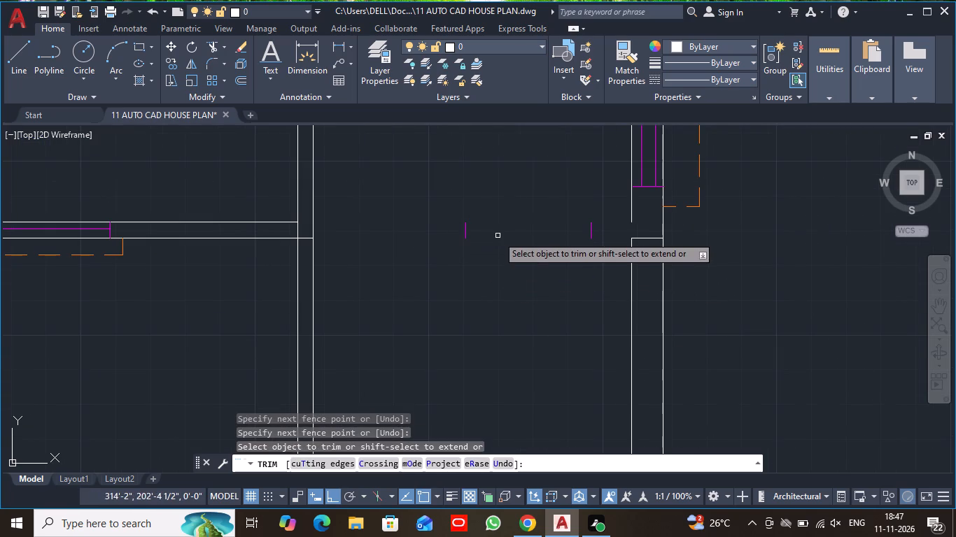
click(591, 231)
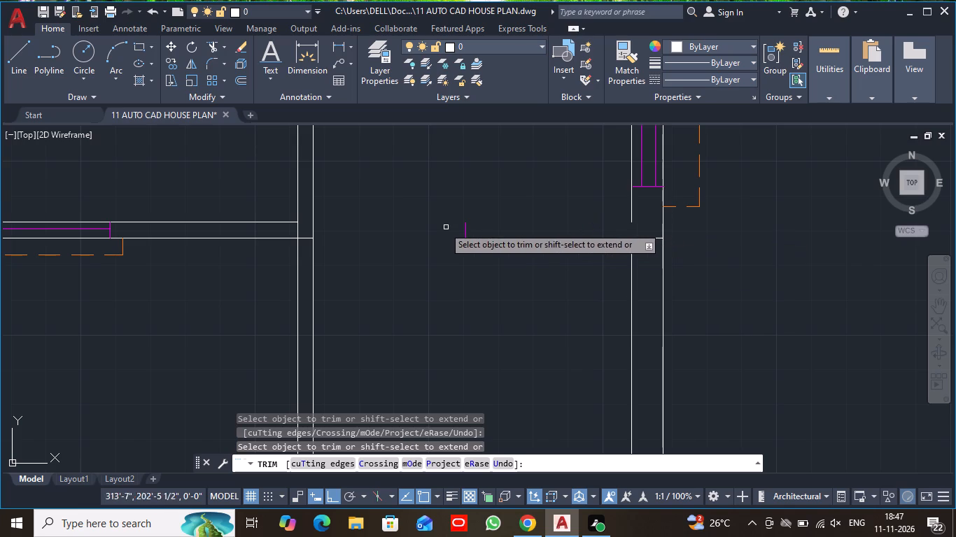
click(464, 231)
Trim away the short leftover wall line crossing the thickness of the east wall at the former dividing wall.
scroll(470, 208, down, 1)
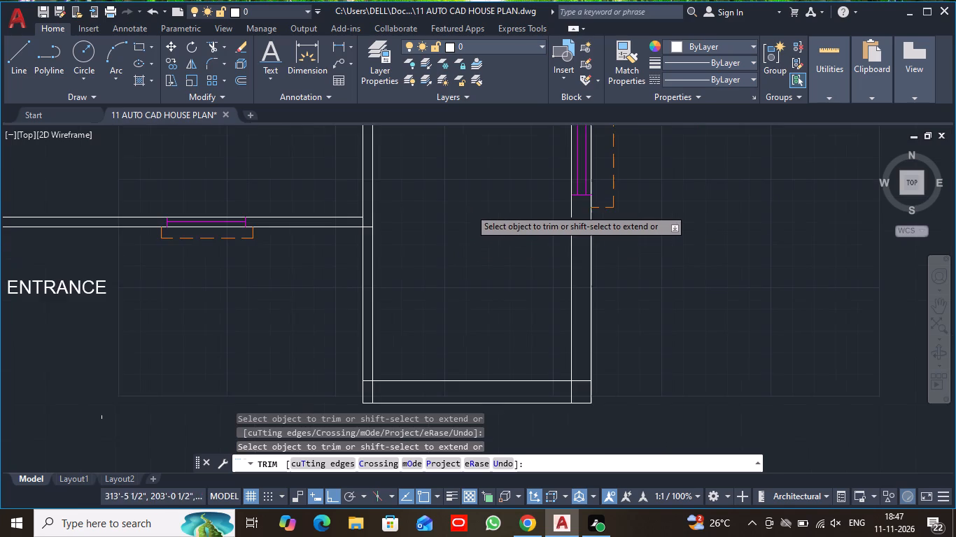
scroll(475, 229, down, 1)
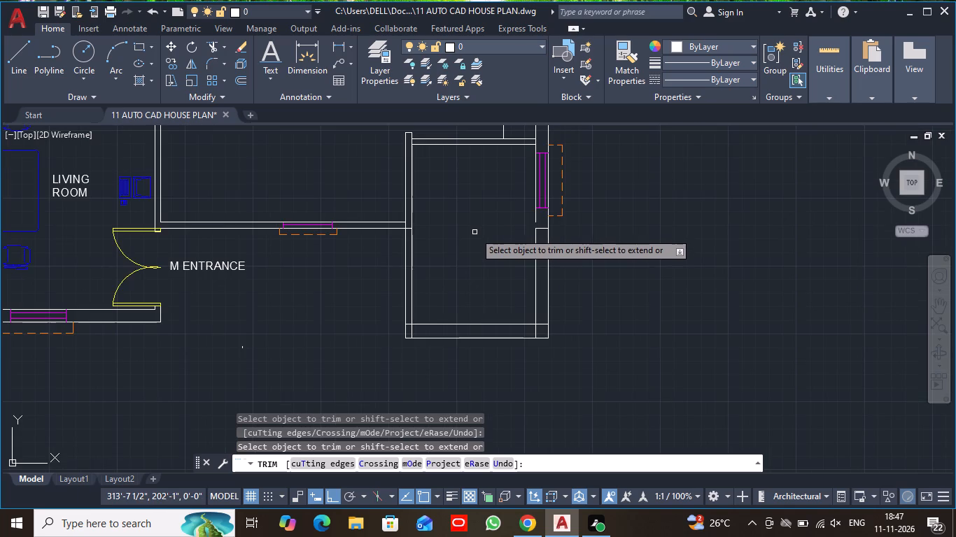
scroll(528, 253, up, 2)
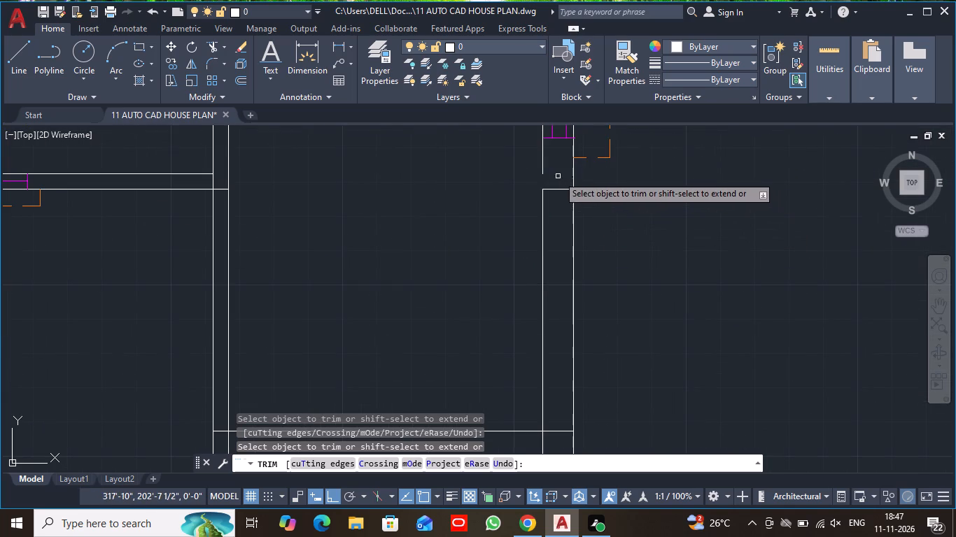
drag(557, 176, 558, 213)
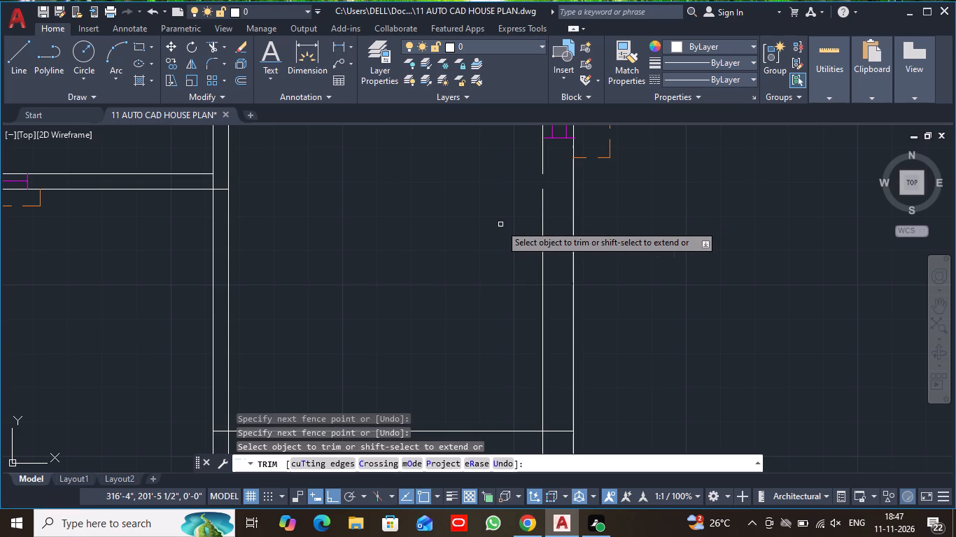
scroll(500, 224, down, 1)
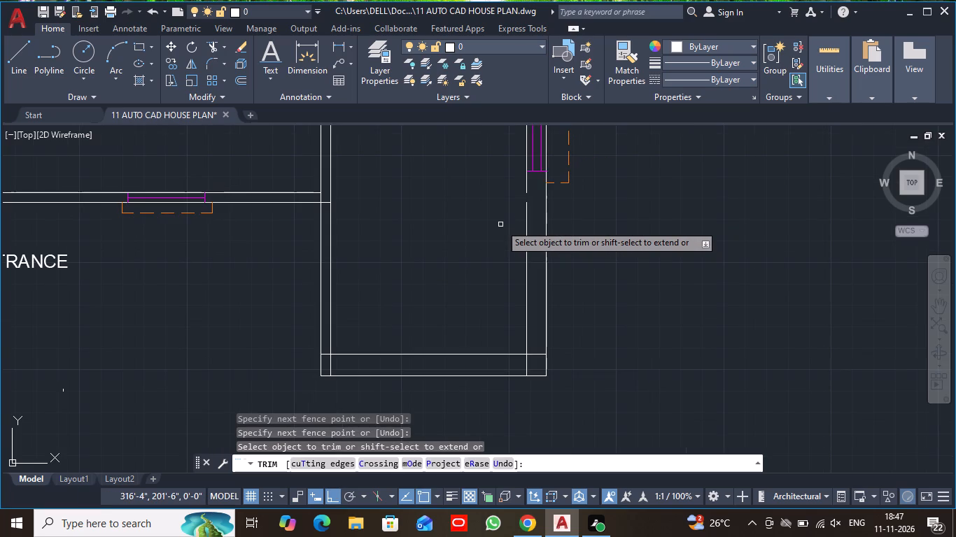
key(Escape)
Extend the inner line of the east wall southward to close the gap at the former dividing wall.
text(EX)
key(space)
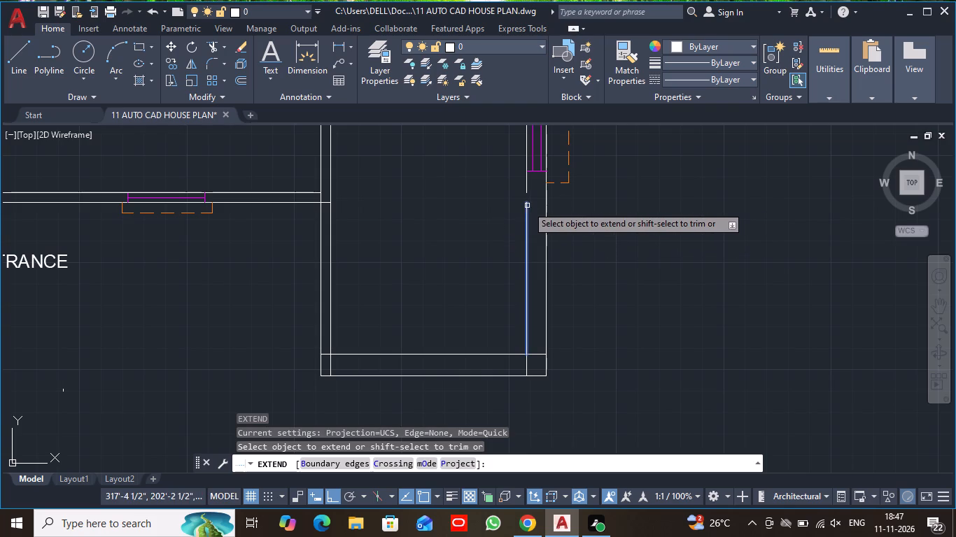
click(525, 189)
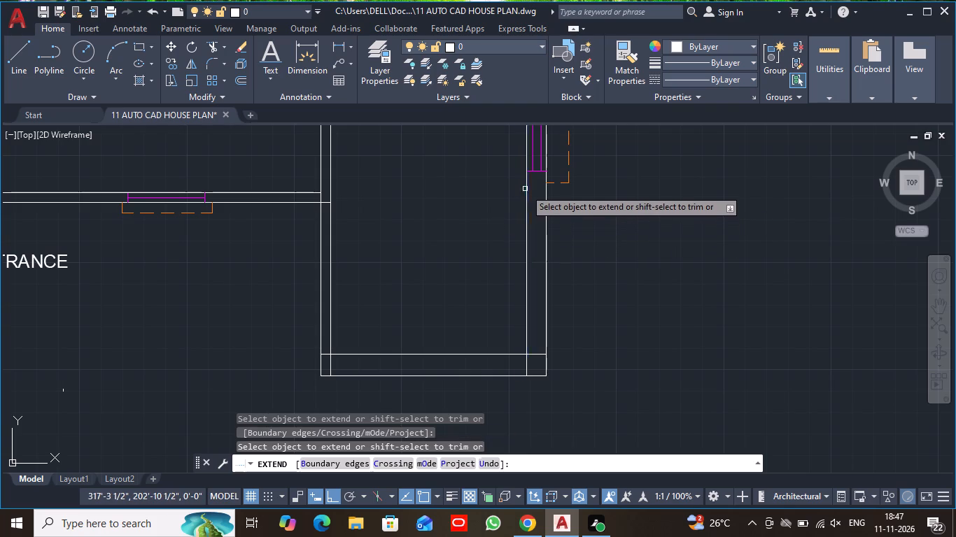
scroll(467, 253, down, 1)
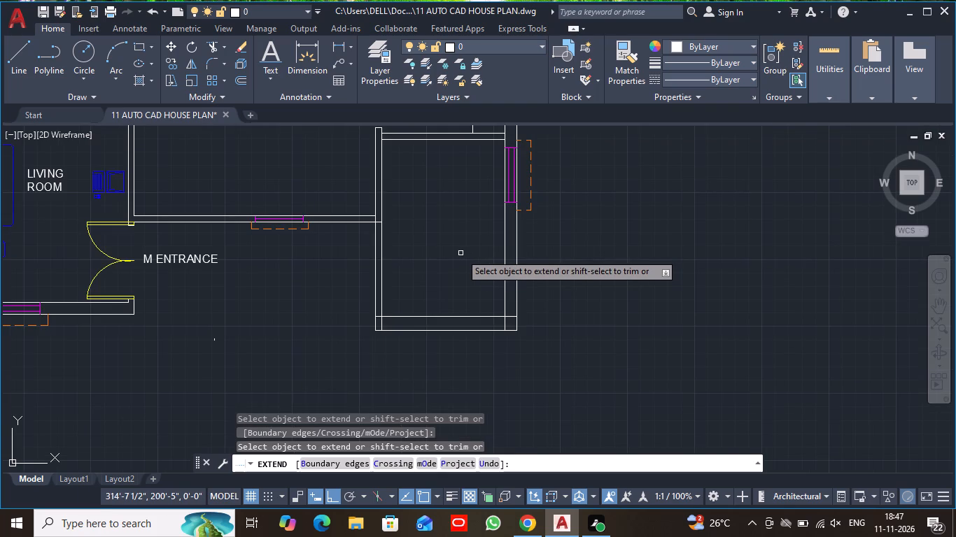
key(Escape)
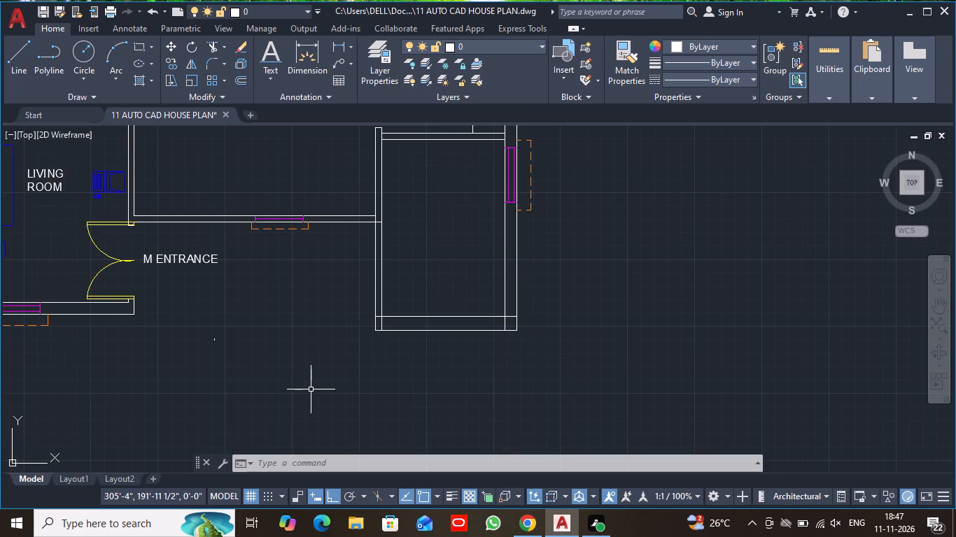
On the SLAB LINE layer, draw a 15' horizontal line from the living room's southeast outer corner to the southeast room's west wall.
scroll(246, 343, down, 2)
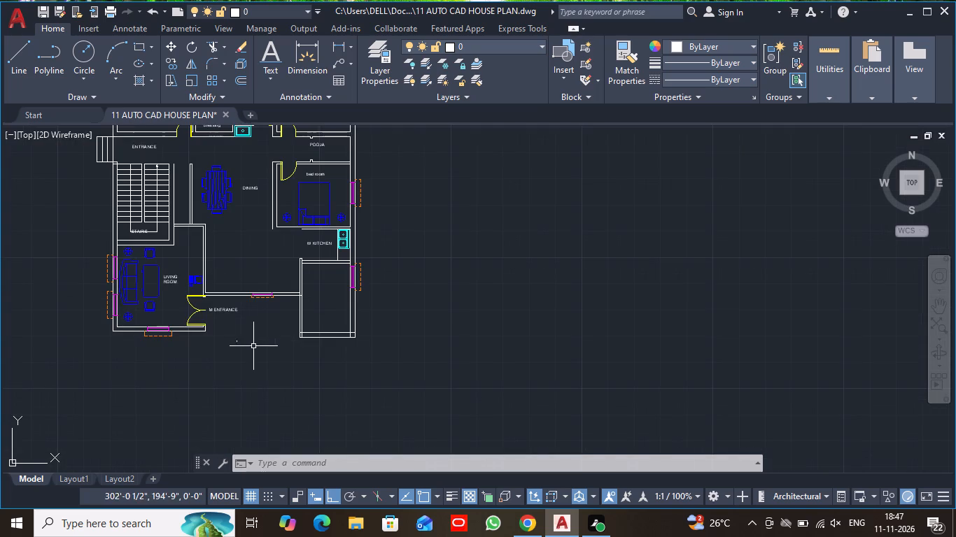
click(540, 45)
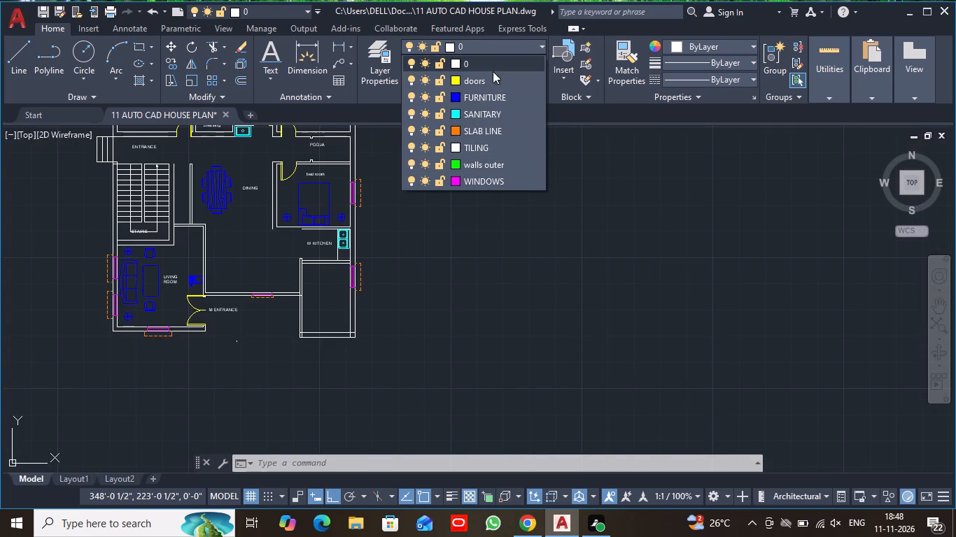
click(487, 131)
click(20, 54)
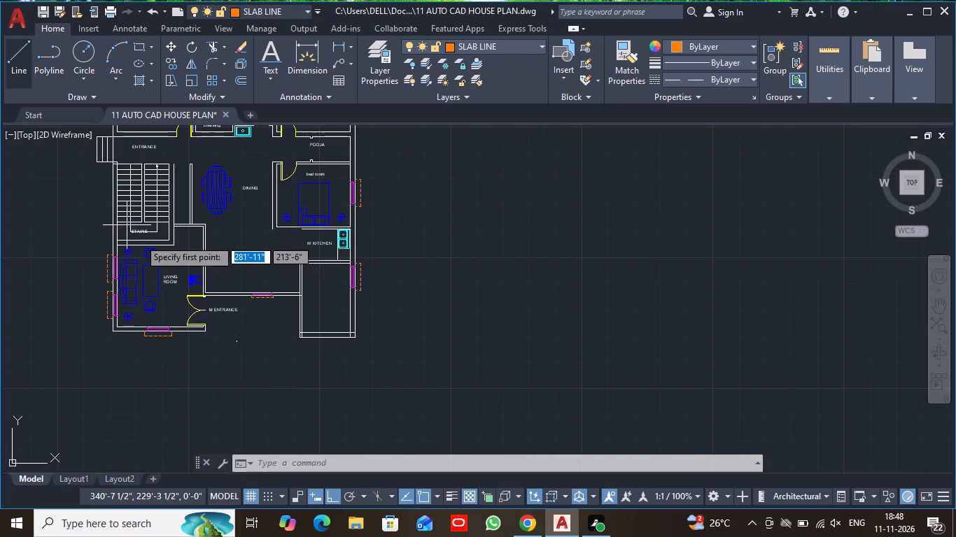
scroll(131, 289, up, 3)
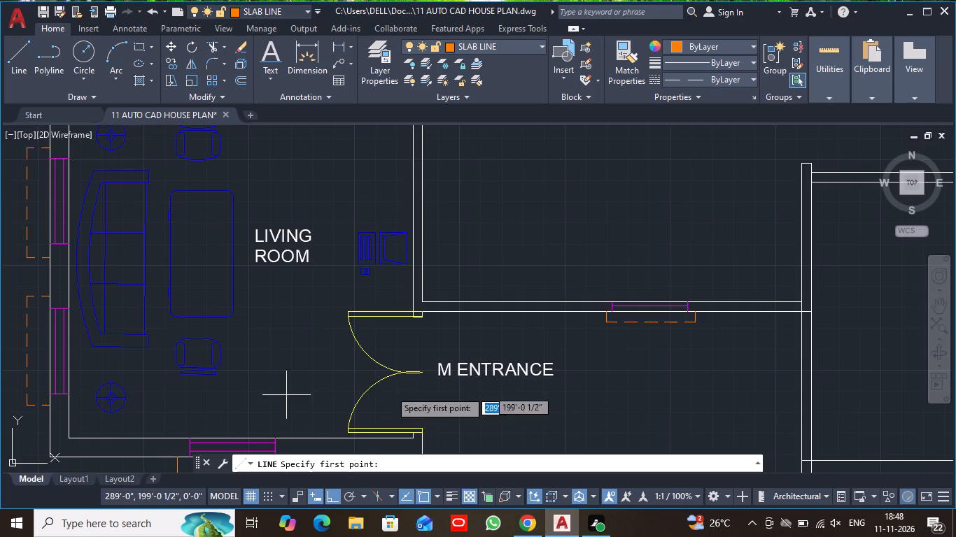
middle_drag(440, 410, 410, 264)
scroll(410, 264, up, 1)
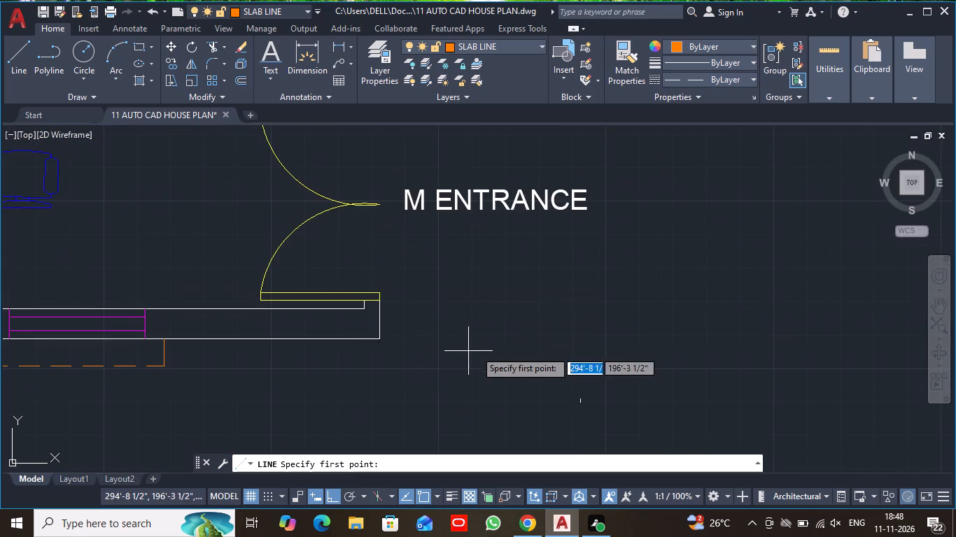
scroll(479, 346, down, 1)
middle_drag(479, 346, 349, 298)
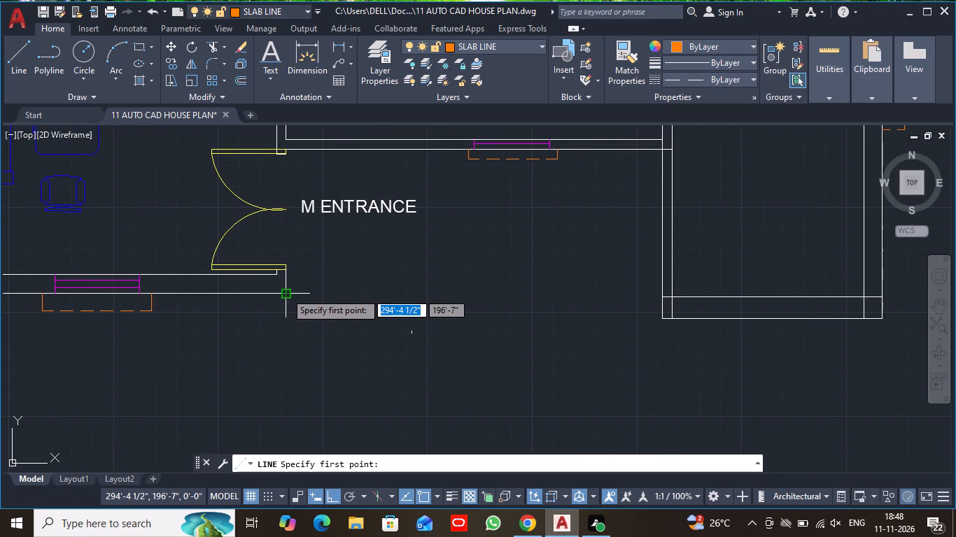
click(286, 292)
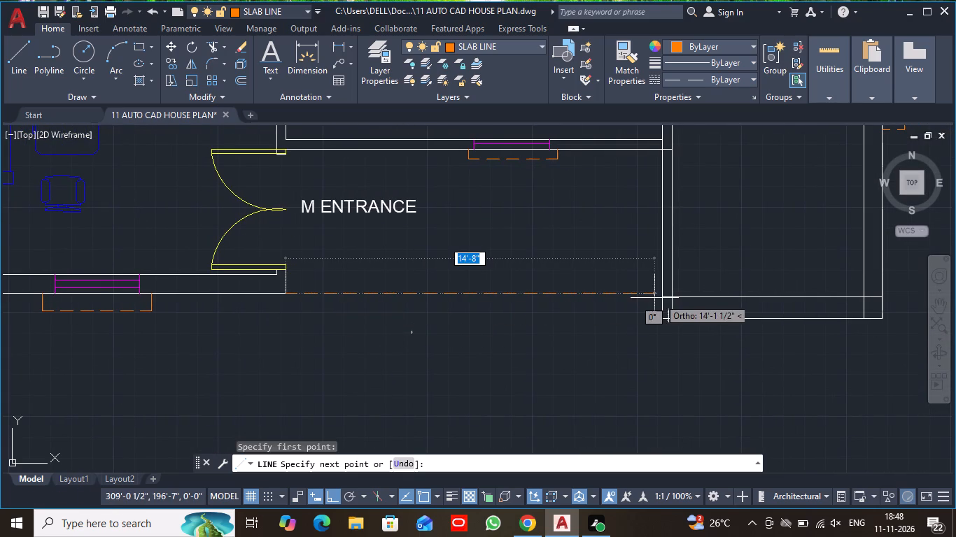
scroll(664, 300, up, 5)
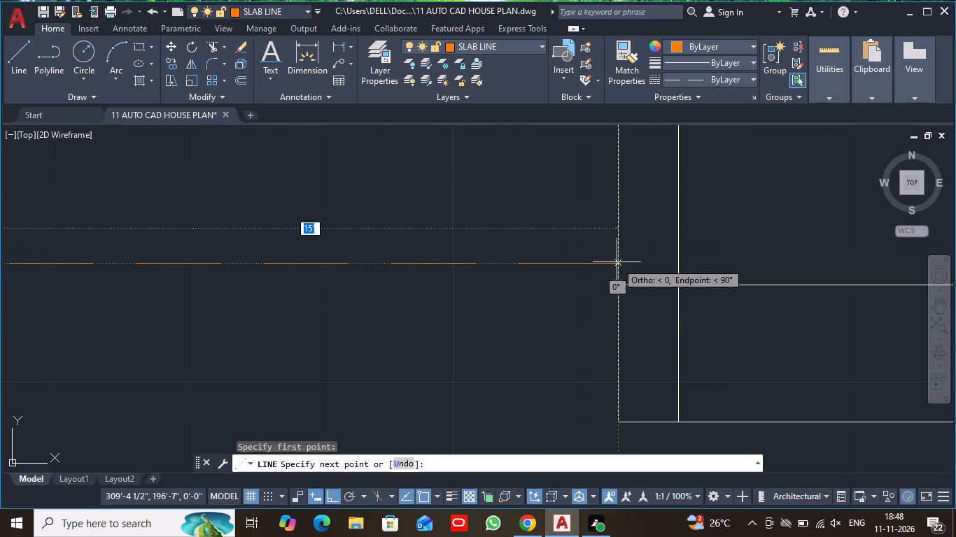
click(617, 262)
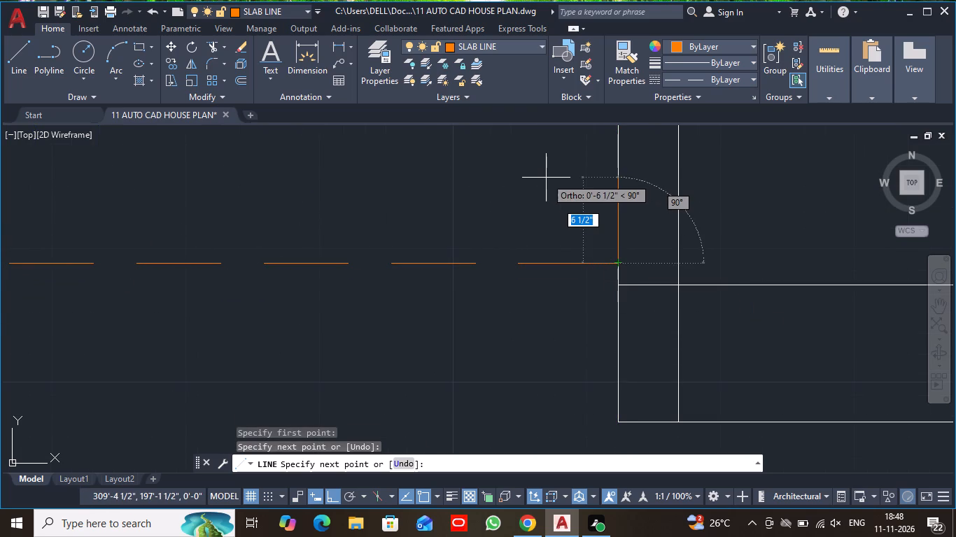
key(Escape)
scroll(546, 178, down, 3)
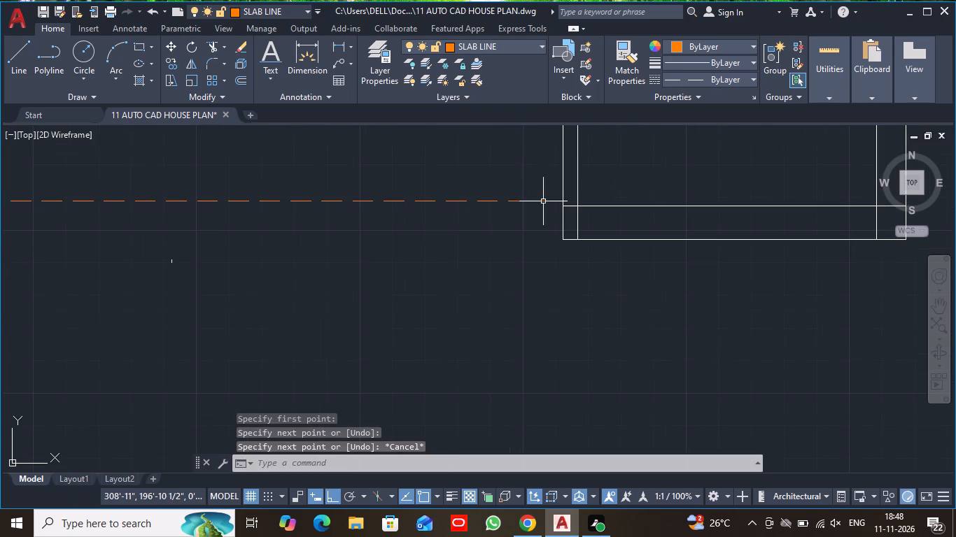
Use Trim to remove the tiny stray line fragment just south of the dashed slab line between the living room and southeast room.
key(t)
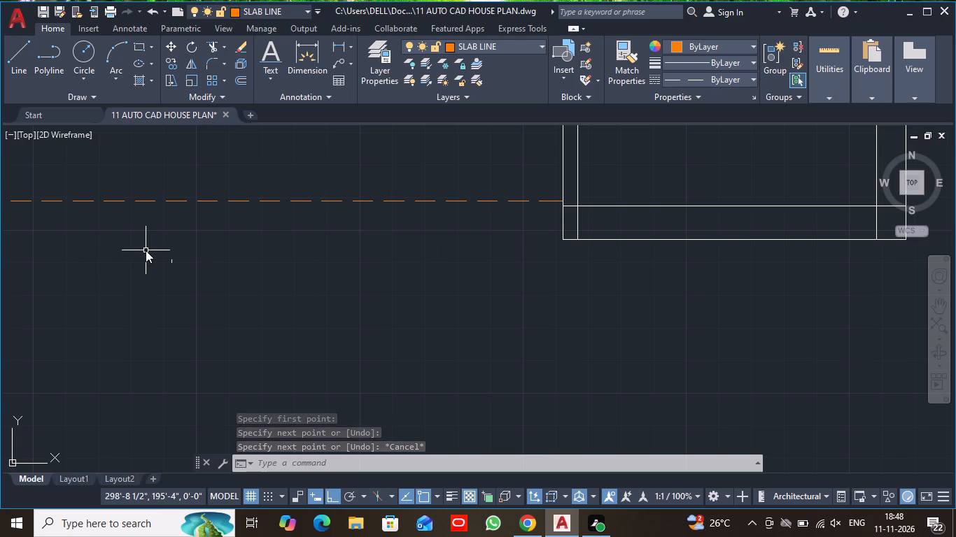
text(R)
key(space)
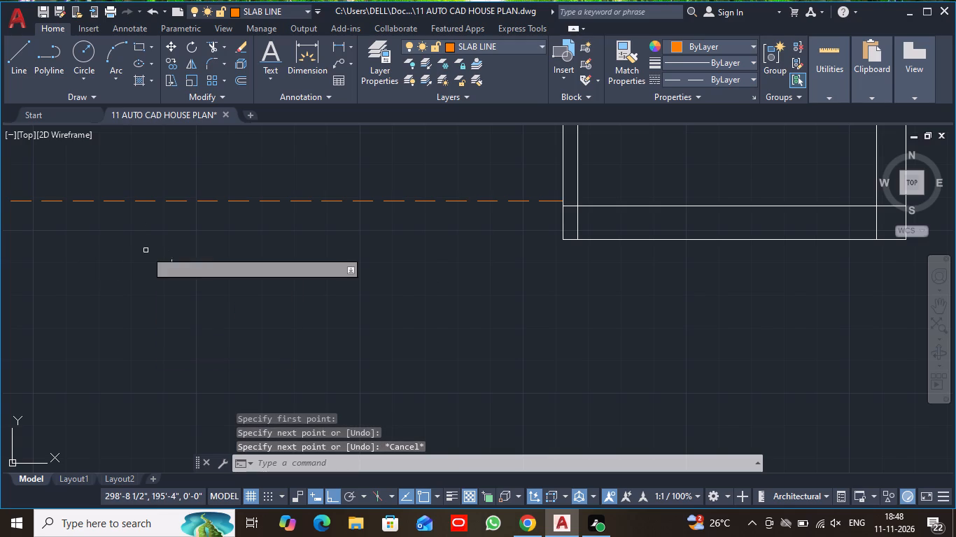
click(170, 262)
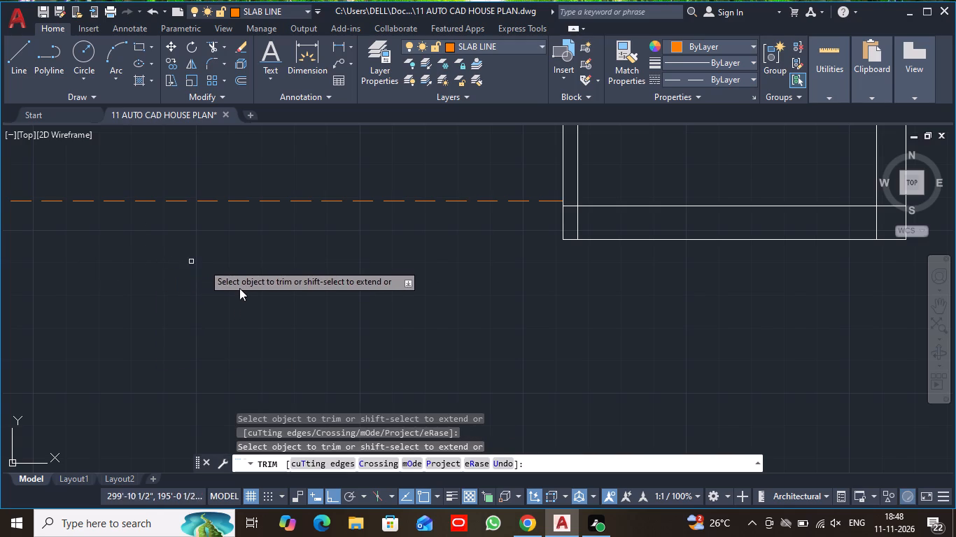
key(Escape)
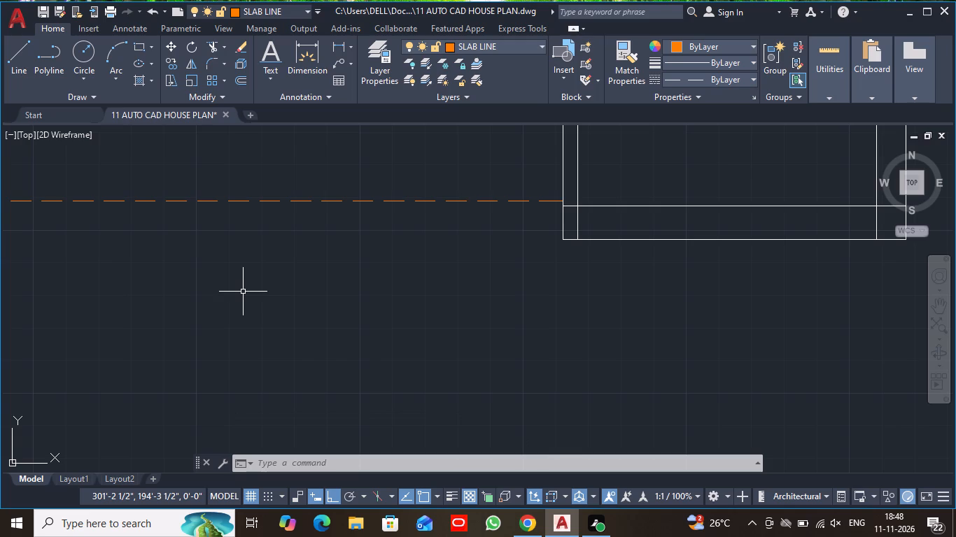
Examine the merged southeast room's walls, wall junctions and east window south of W KITCHEN.
scroll(243, 292, down, 2)
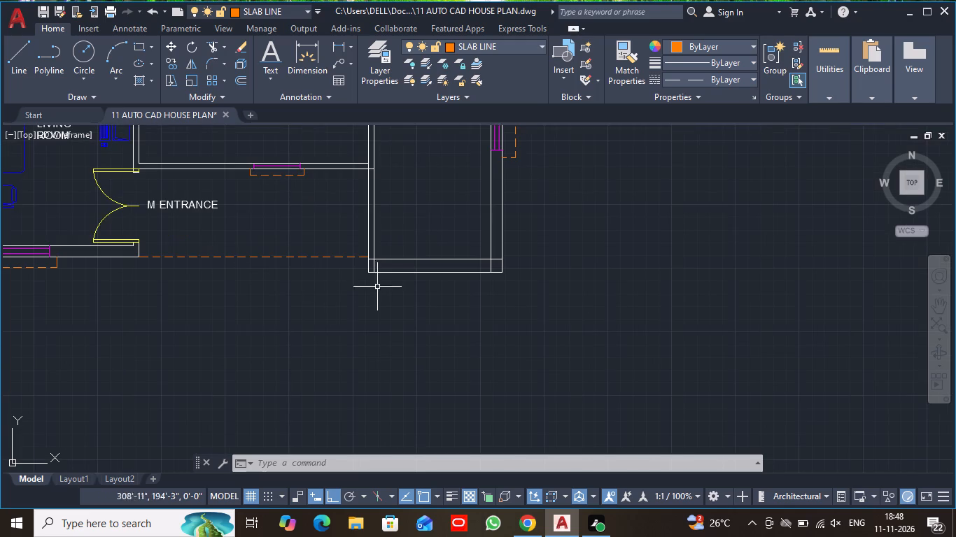
middle_drag(415, 176, 415, 213)
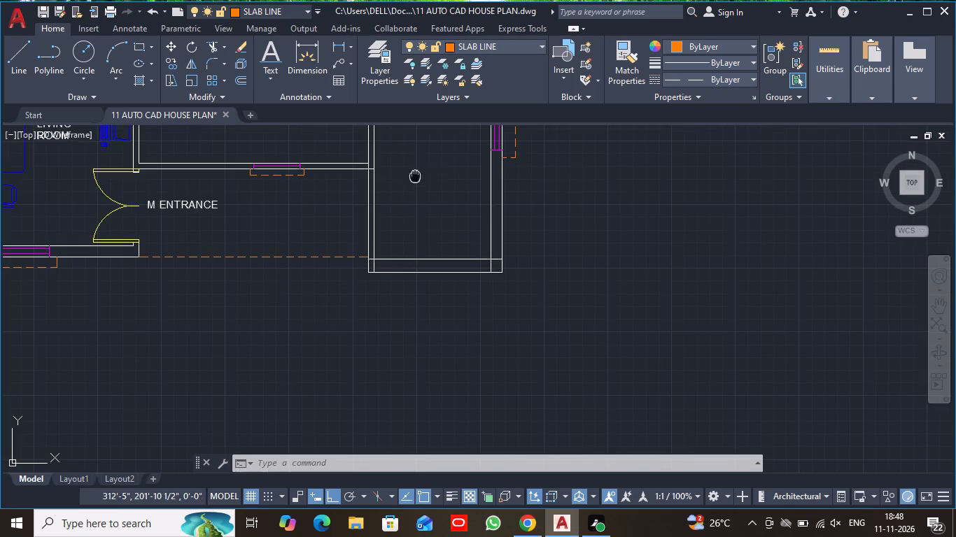
middle_drag(415, 213, 409, 290)
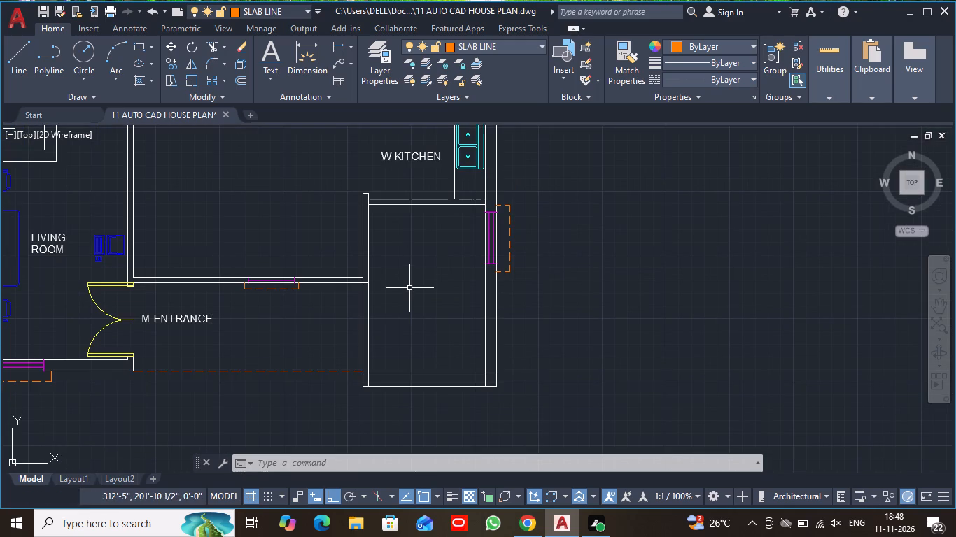
scroll(400, 258, up, 1)
scroll(400, 258, down, 1)
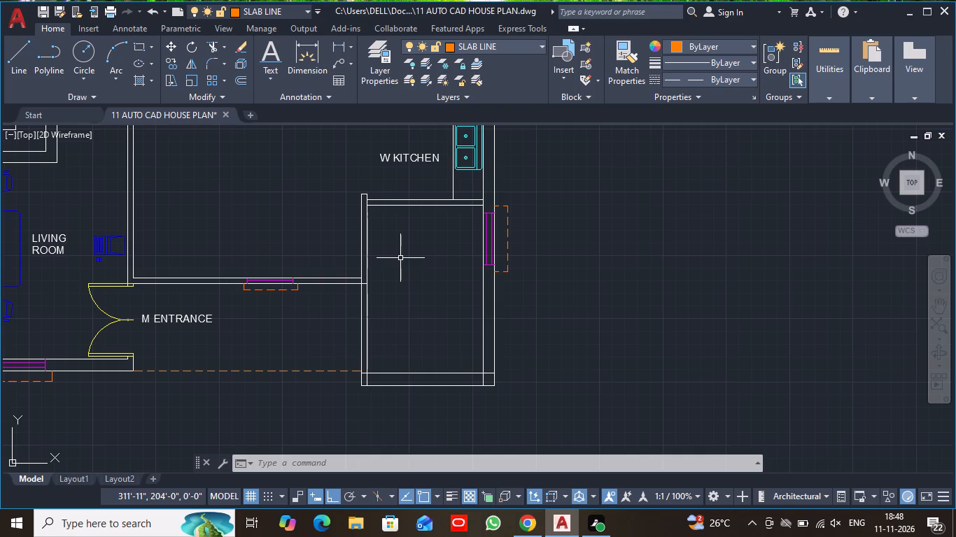
scroll(400, 258, up, 1)
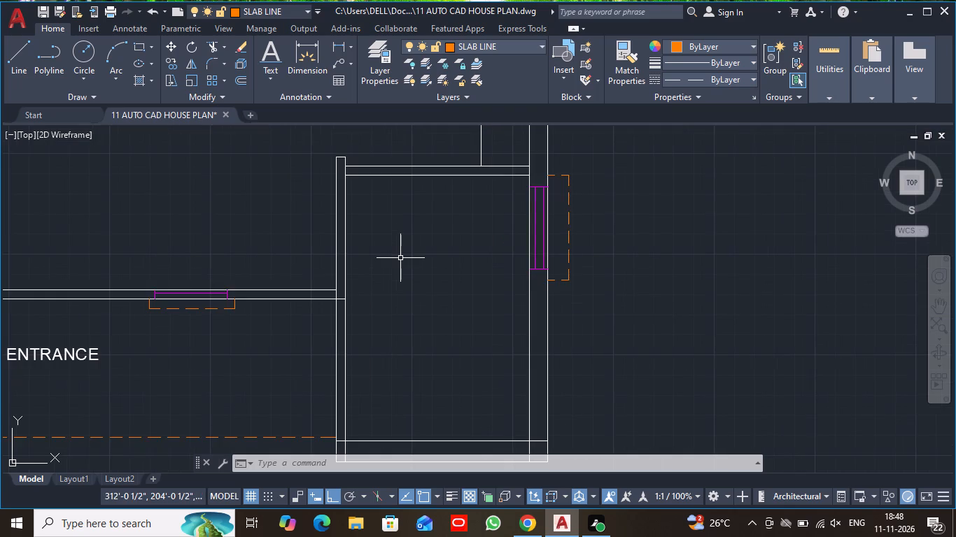
scroll(400, 258, up, 1)
middle_drag(400, 258, 396, 316)
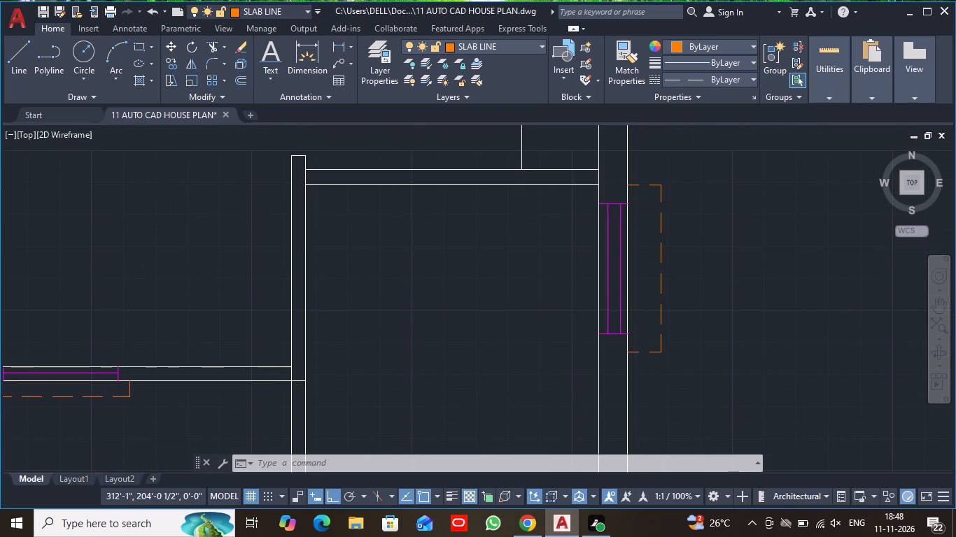
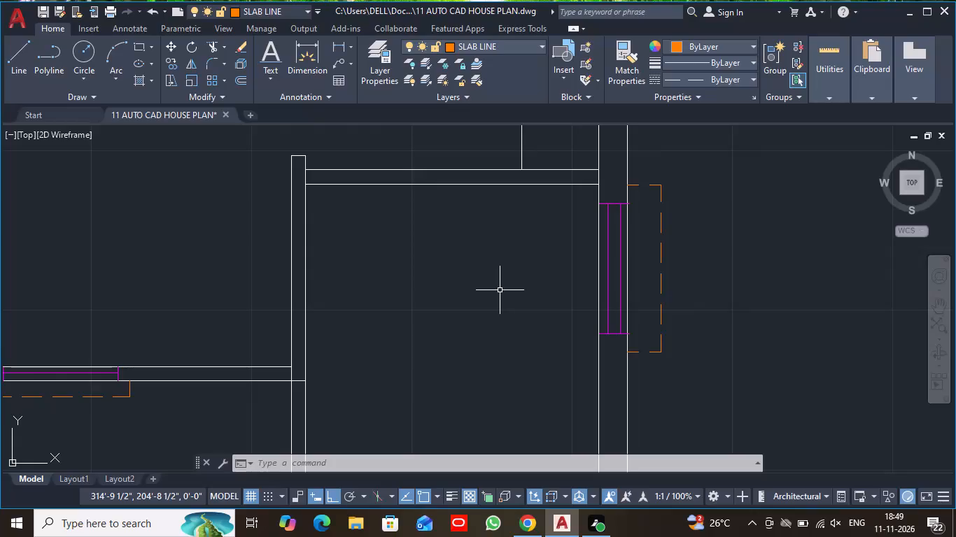
Examine the merged southeast room, its west wall and the surrounding layout of the plan copy.
scroll(367, 268, up, 1)
middle_drag(343, 265, 390, 293)
scroll(390, 293, down, 1)
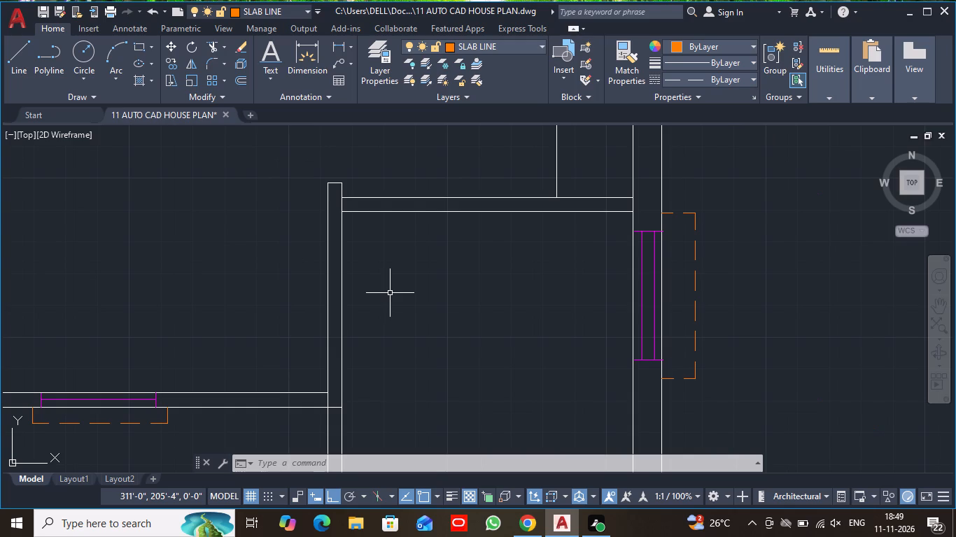
scroll(390, 293, down, 2)
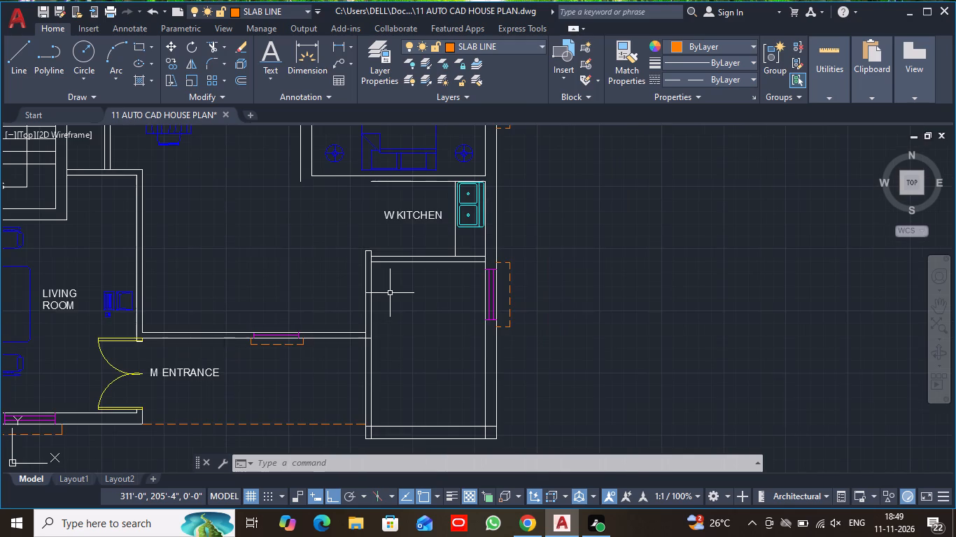
scroll(390, 293, up, 1)
scroll(390, 293, down, 2)
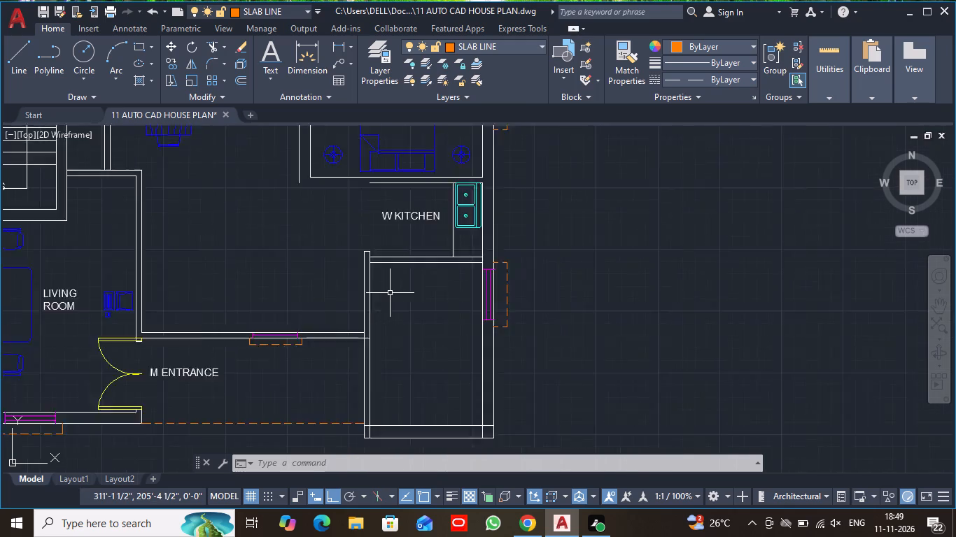
scroll(390, 293, down, 1)
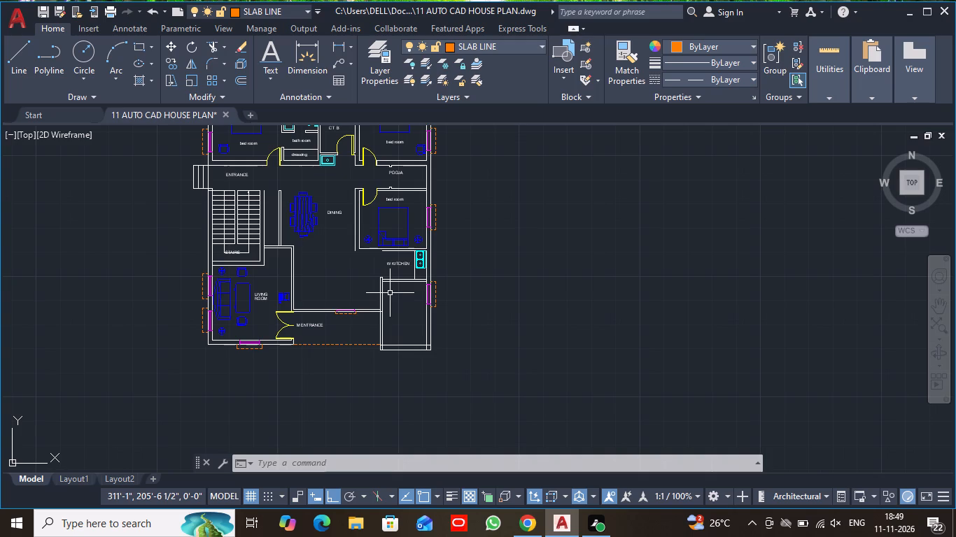
middle_drag(336, 268, 316, 315)
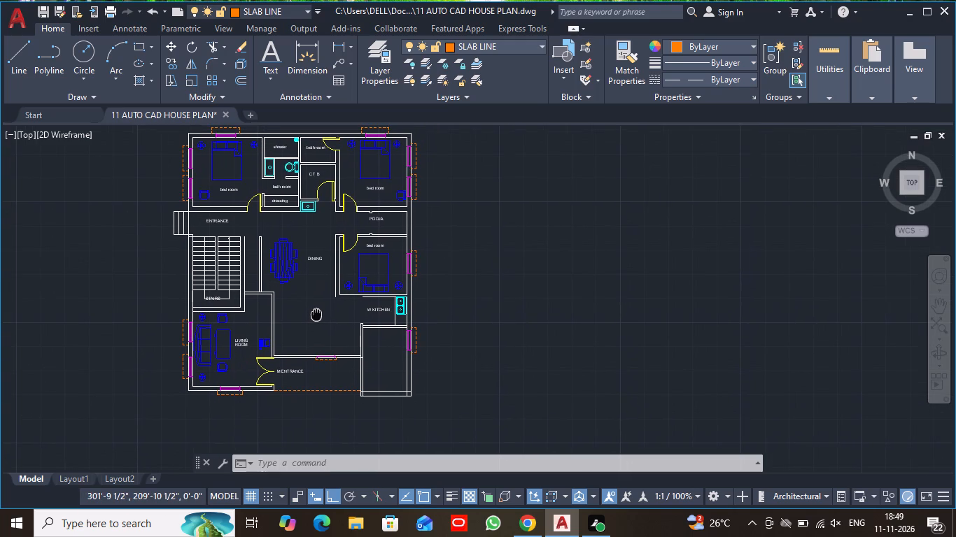
middle_drag(316, 315, 313, 307)
scroll(313, 307, down, 1)
scroll(313, 307, up, 2)
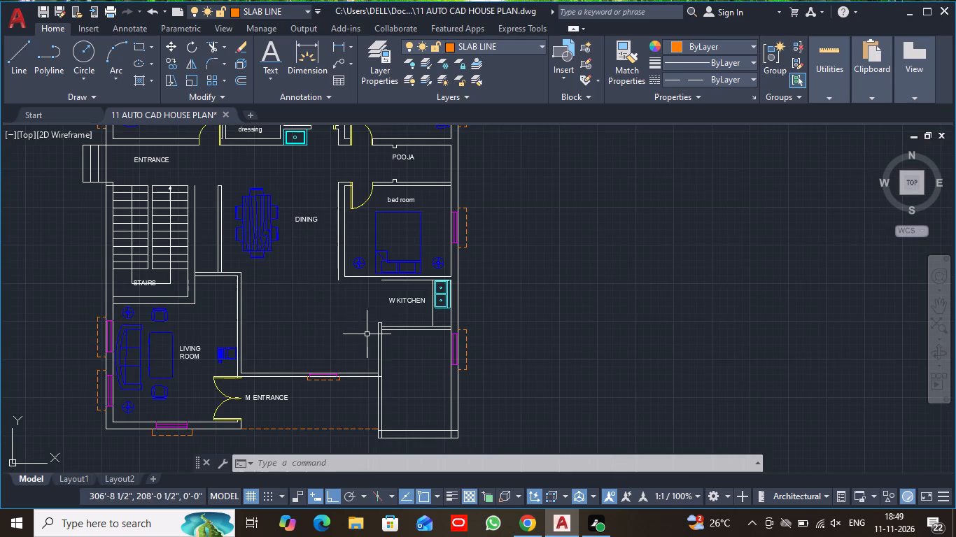
scroll(402, 355, up, 2)
middle_drag(398, 341, 346, 306)
scroll(346, 306, up, 1)
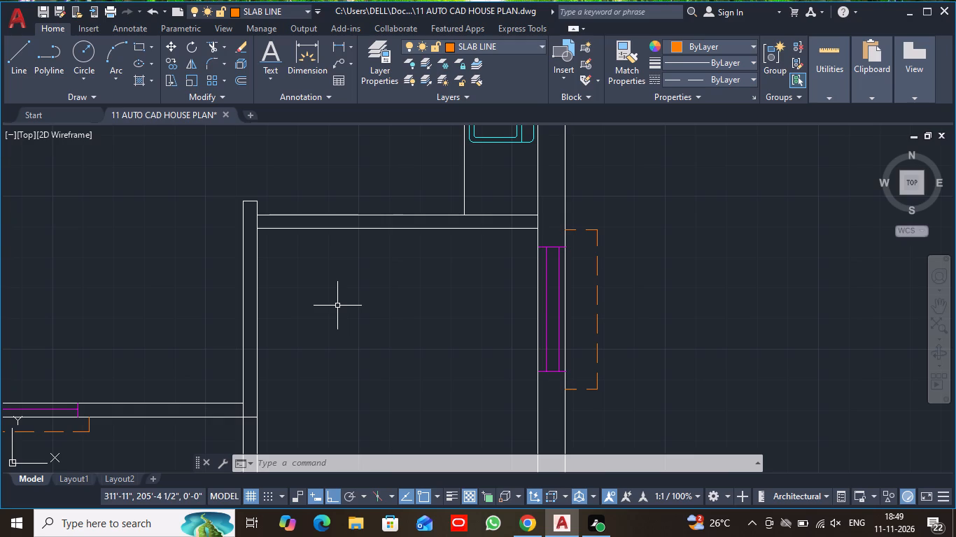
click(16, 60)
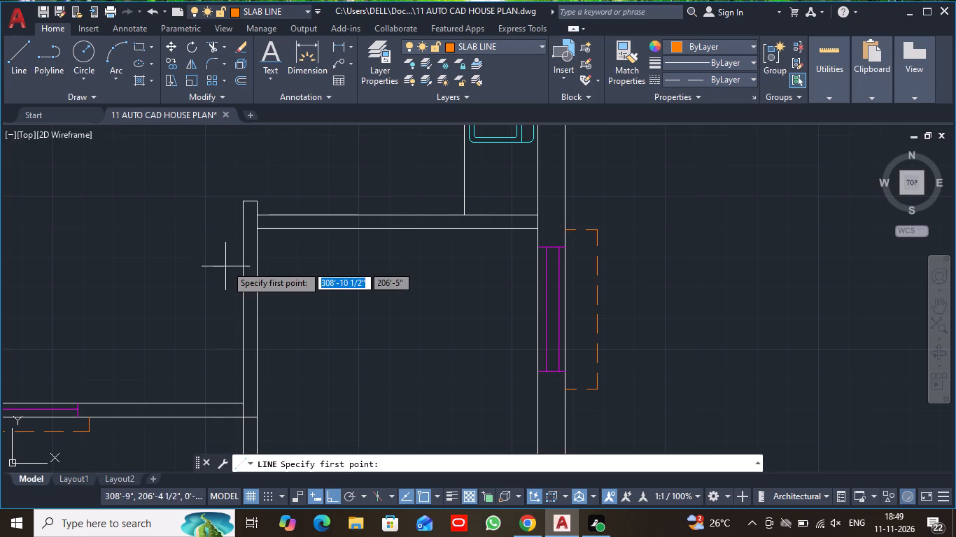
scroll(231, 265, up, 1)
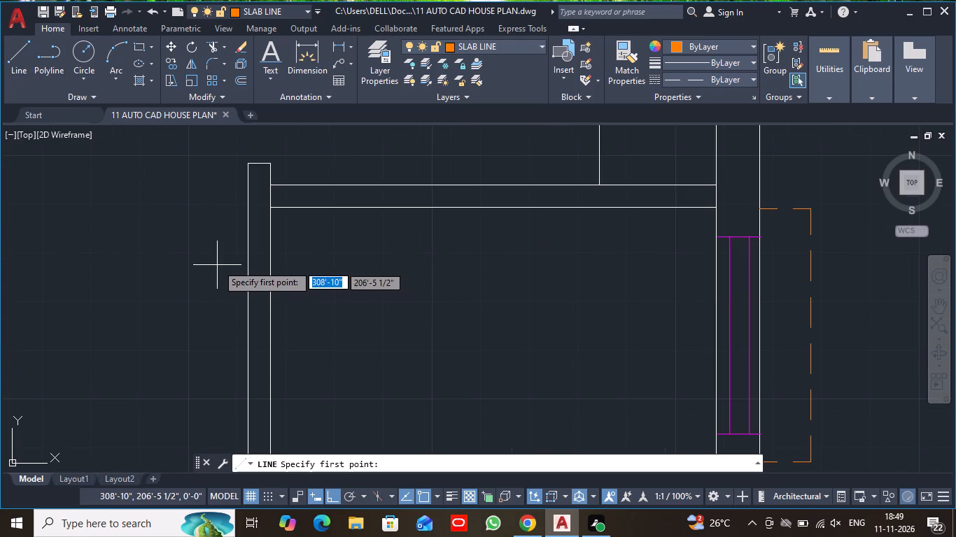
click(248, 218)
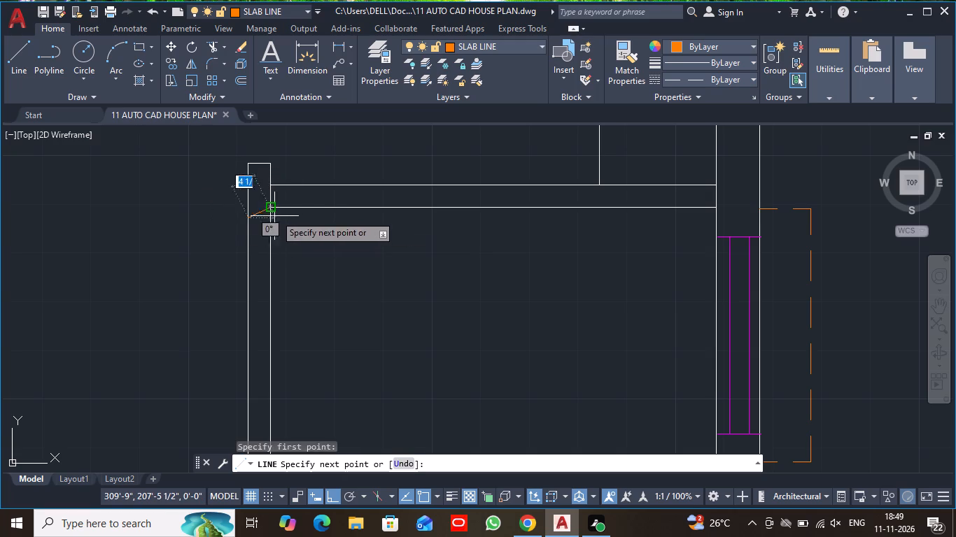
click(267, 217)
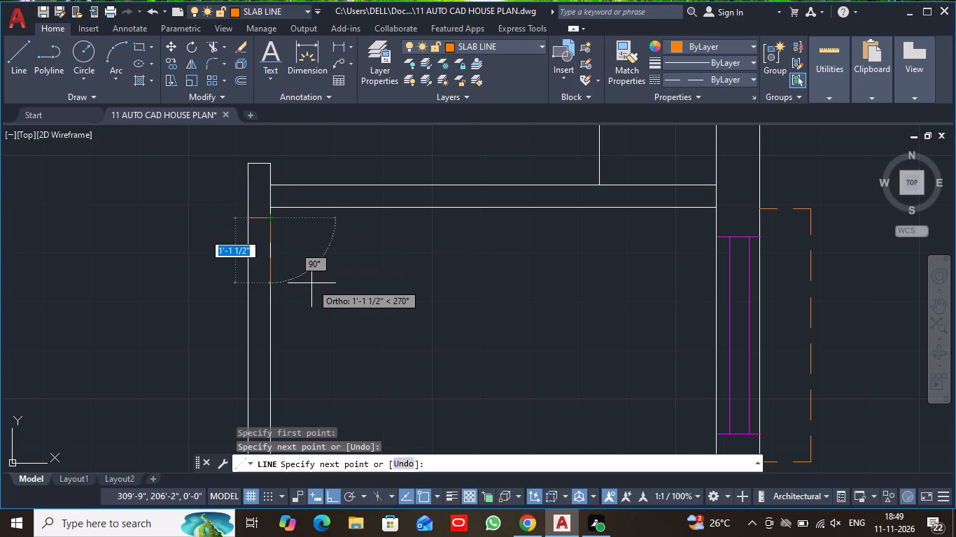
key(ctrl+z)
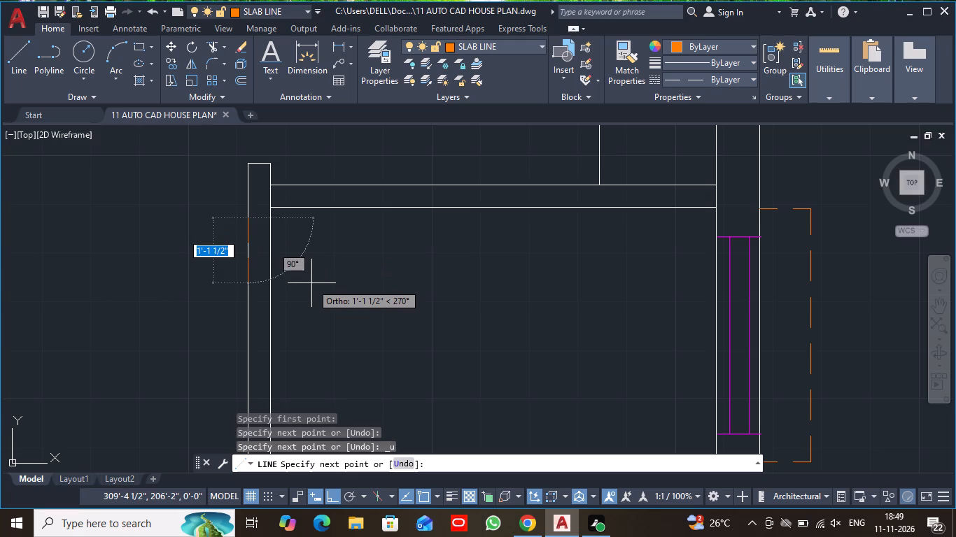
Make layer 0 current and draw a short line across the southeast room's west wall, about 1' south of its north end.
click(542, 43)
click(475, 64)
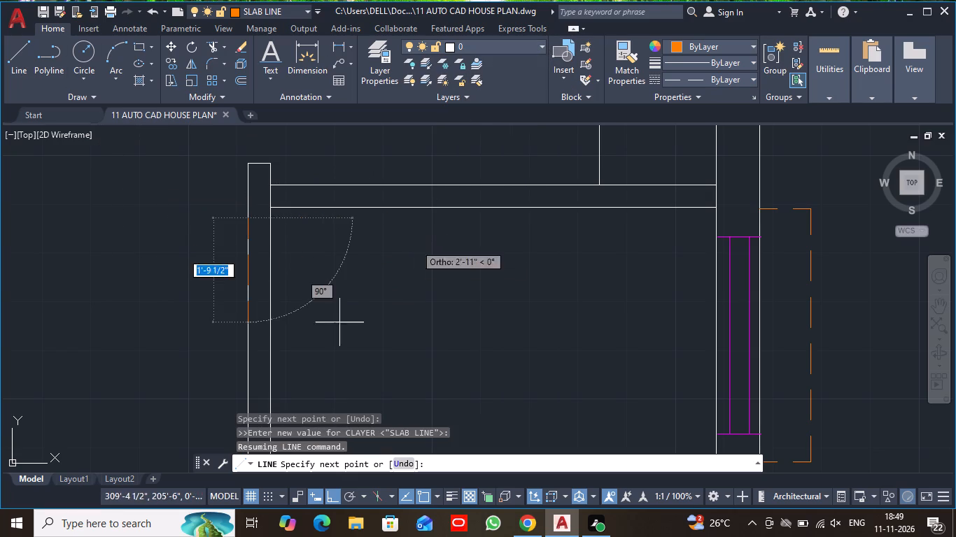
key(Escape)
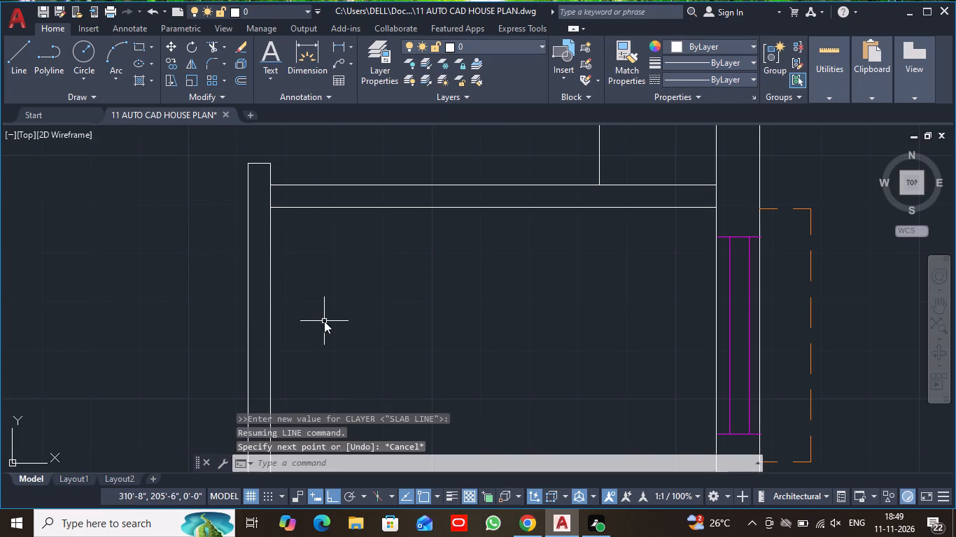
scroll(324, 321, up, 1)
click(13, 50)
middle_drag(297, 180, 345, 246)
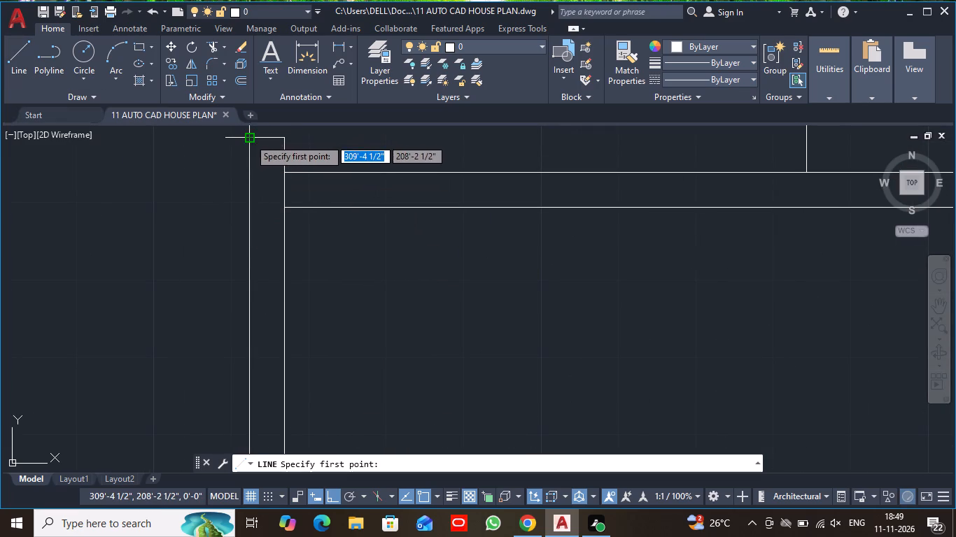
click(250, 227)
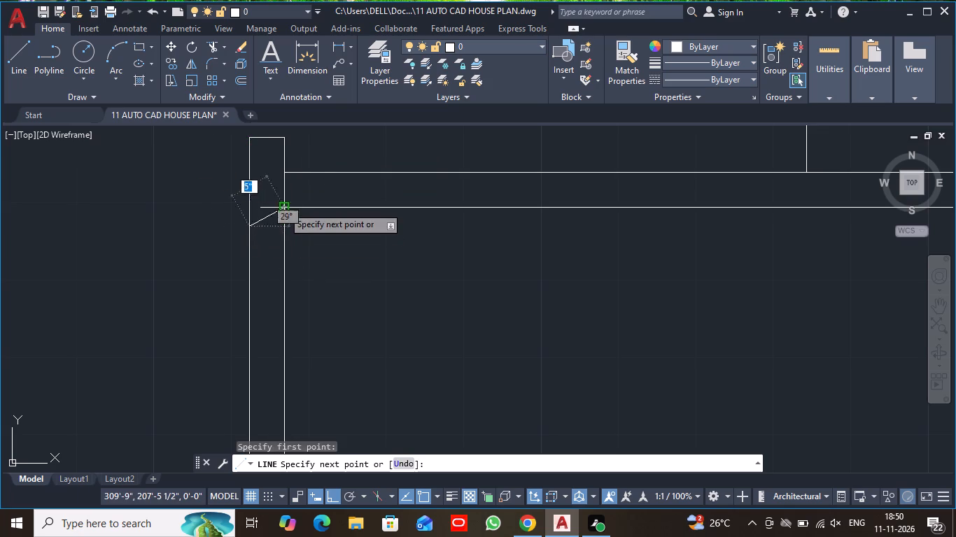
click(284, 227)
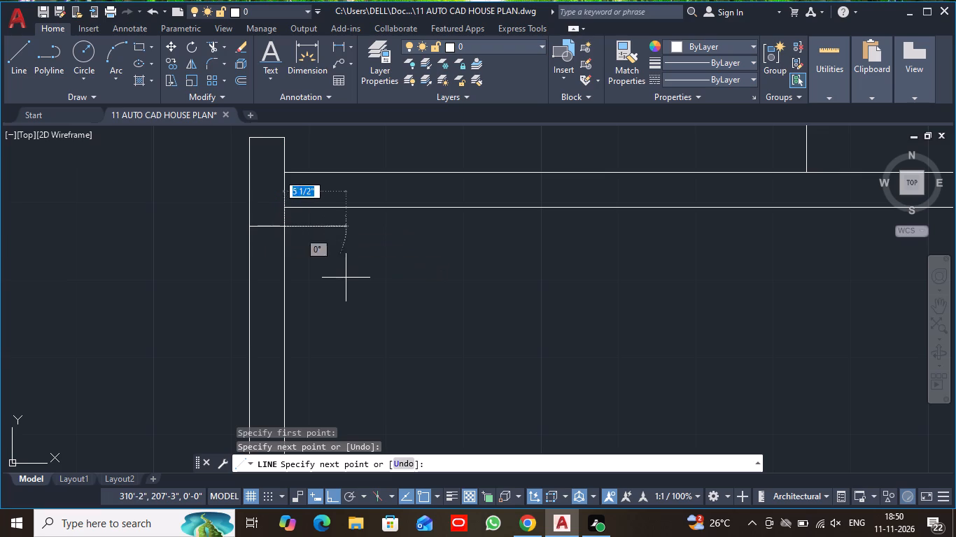
key(Escape)
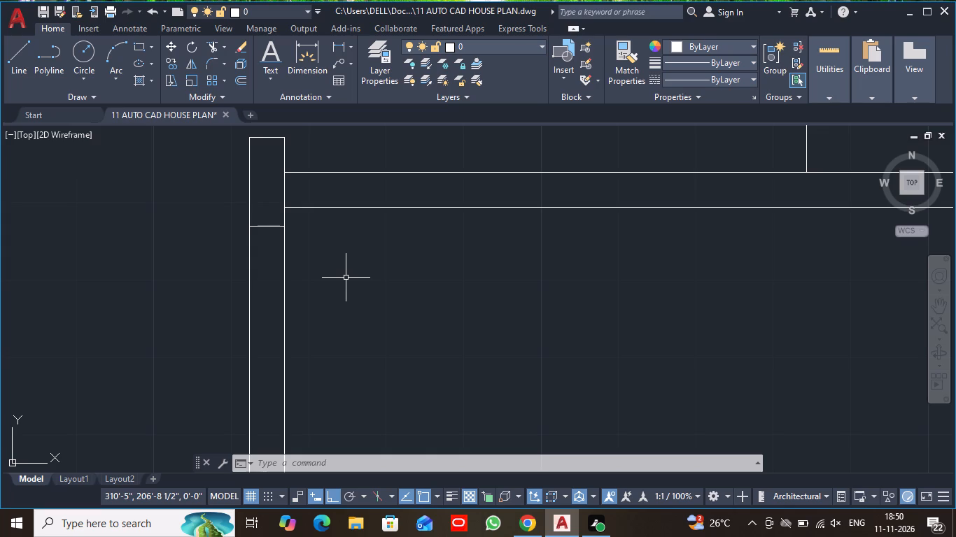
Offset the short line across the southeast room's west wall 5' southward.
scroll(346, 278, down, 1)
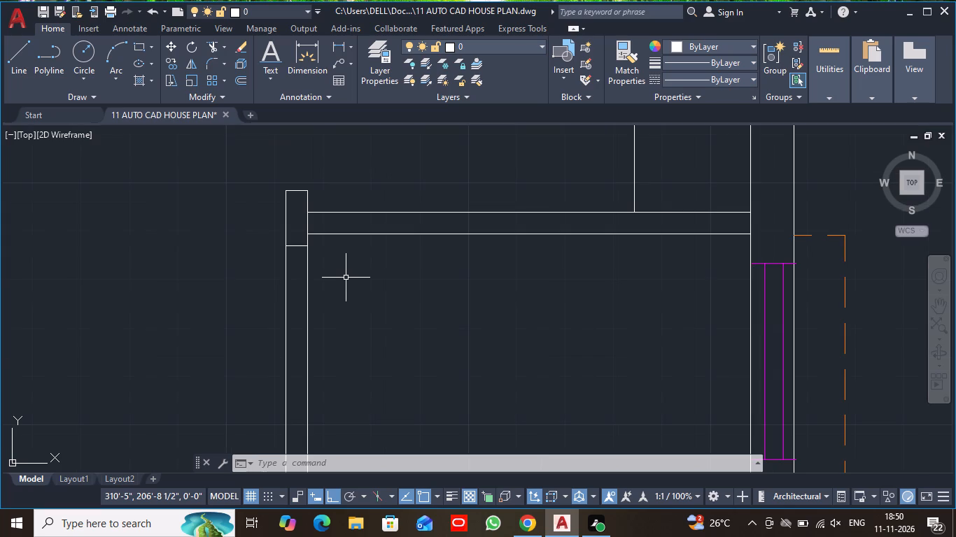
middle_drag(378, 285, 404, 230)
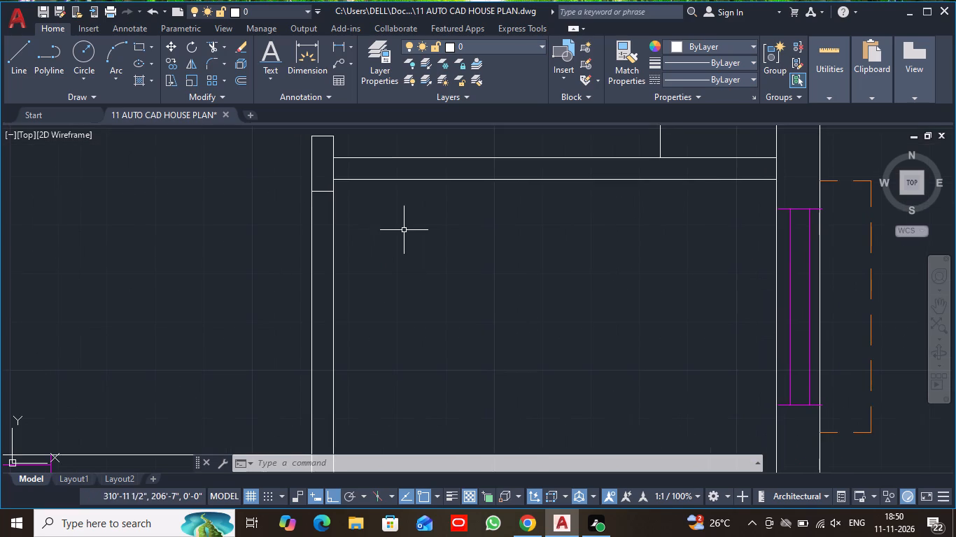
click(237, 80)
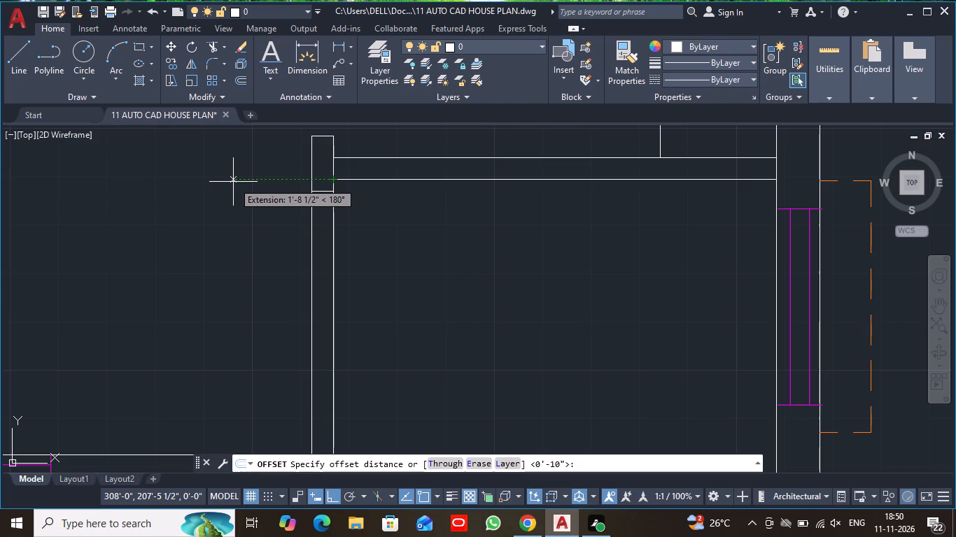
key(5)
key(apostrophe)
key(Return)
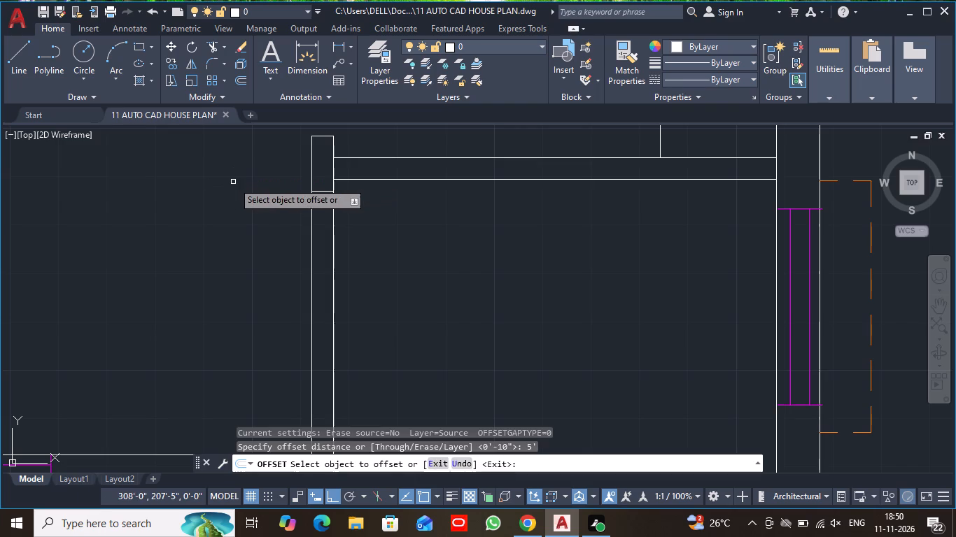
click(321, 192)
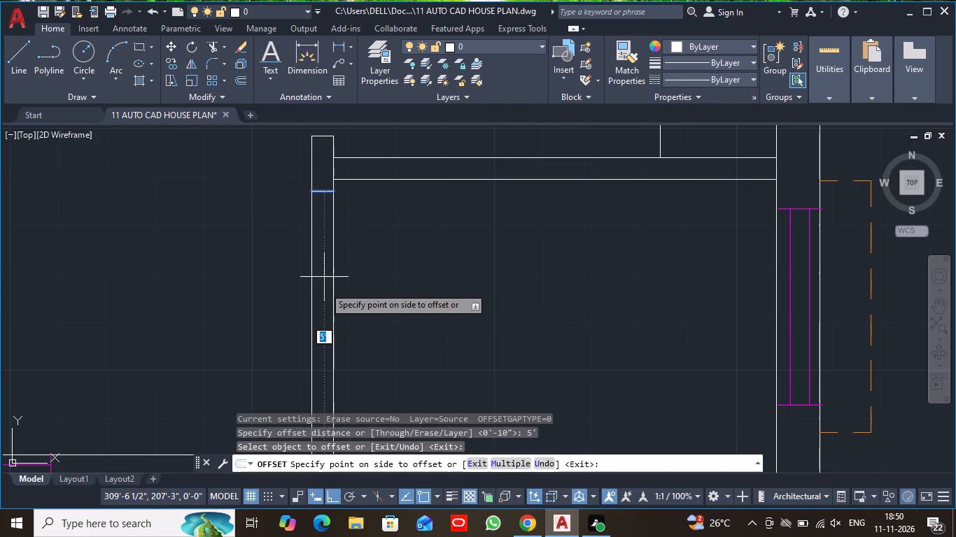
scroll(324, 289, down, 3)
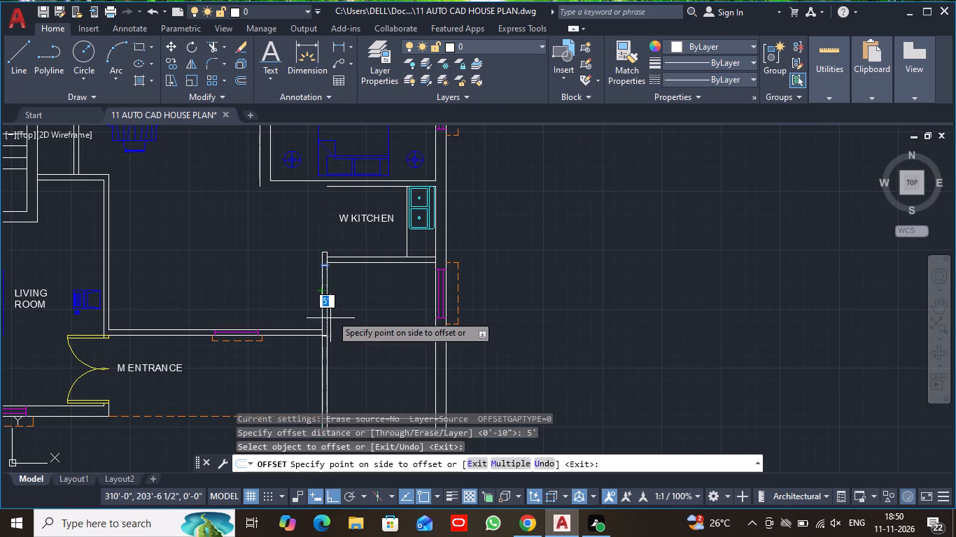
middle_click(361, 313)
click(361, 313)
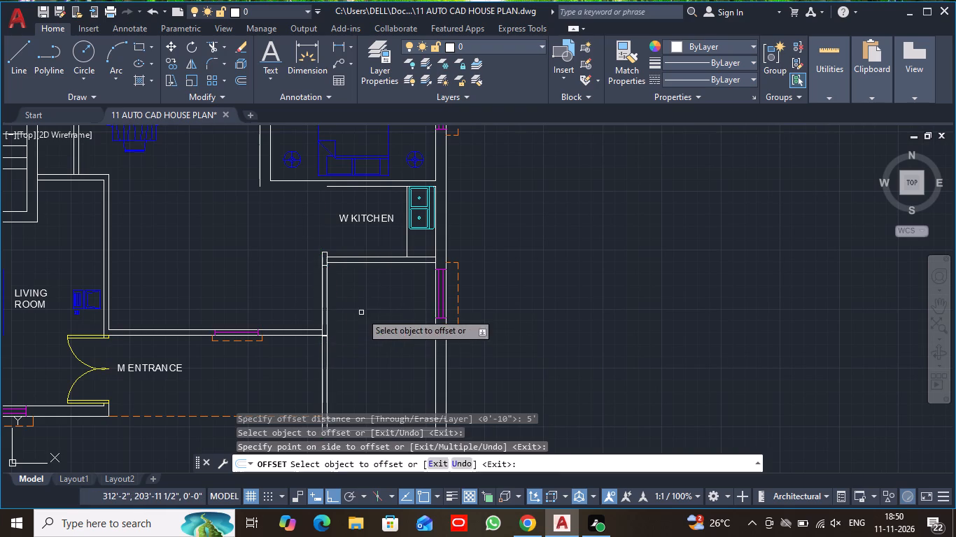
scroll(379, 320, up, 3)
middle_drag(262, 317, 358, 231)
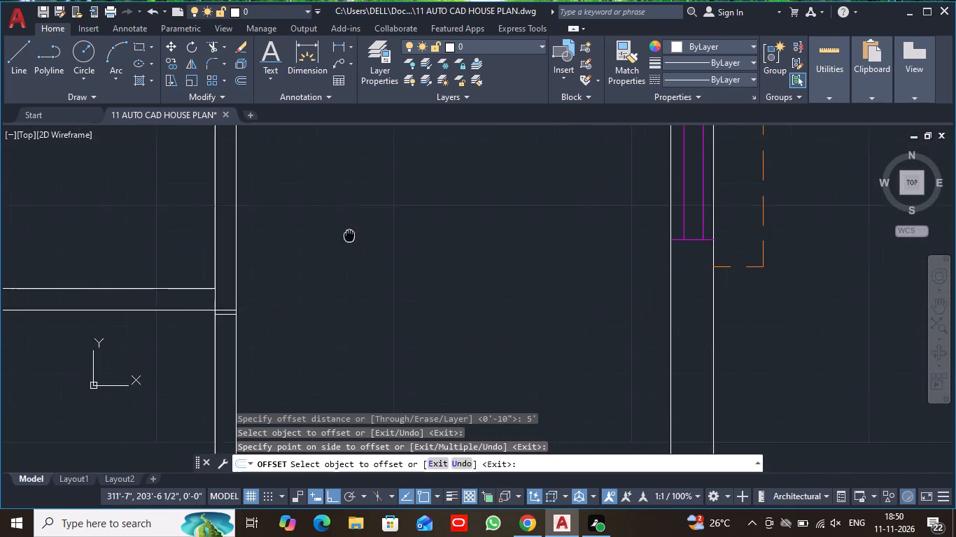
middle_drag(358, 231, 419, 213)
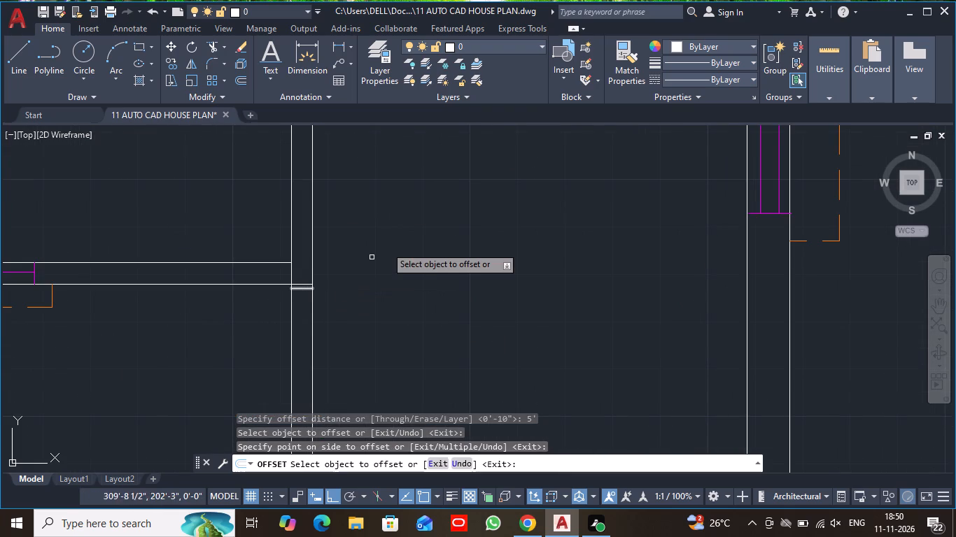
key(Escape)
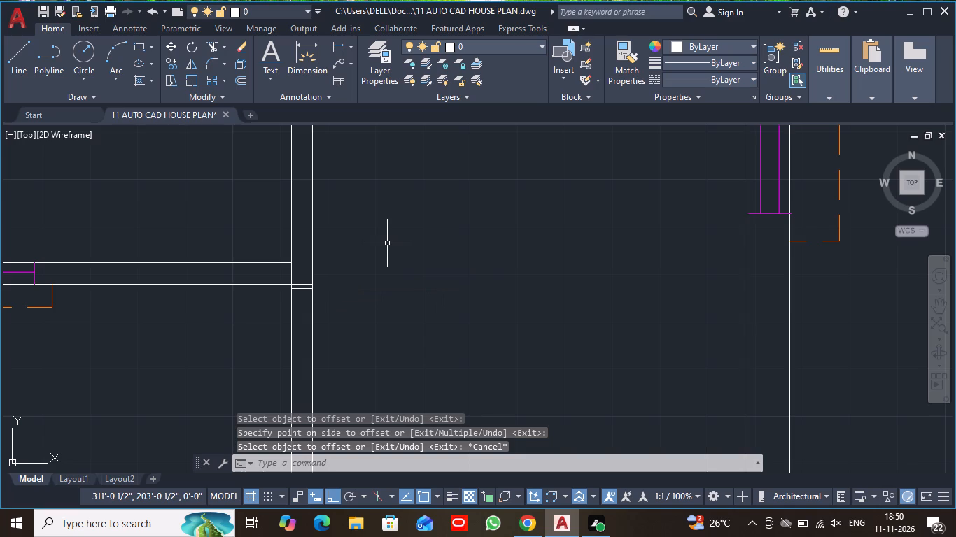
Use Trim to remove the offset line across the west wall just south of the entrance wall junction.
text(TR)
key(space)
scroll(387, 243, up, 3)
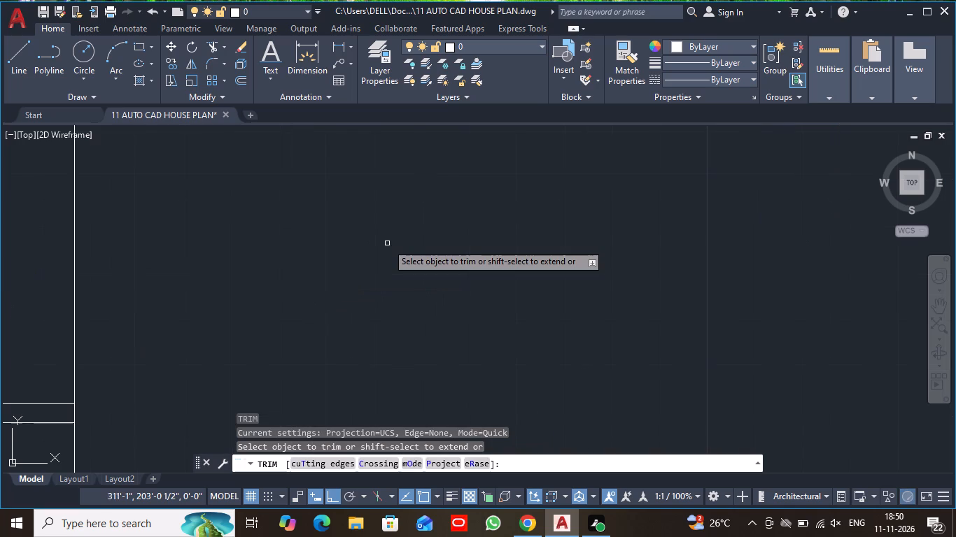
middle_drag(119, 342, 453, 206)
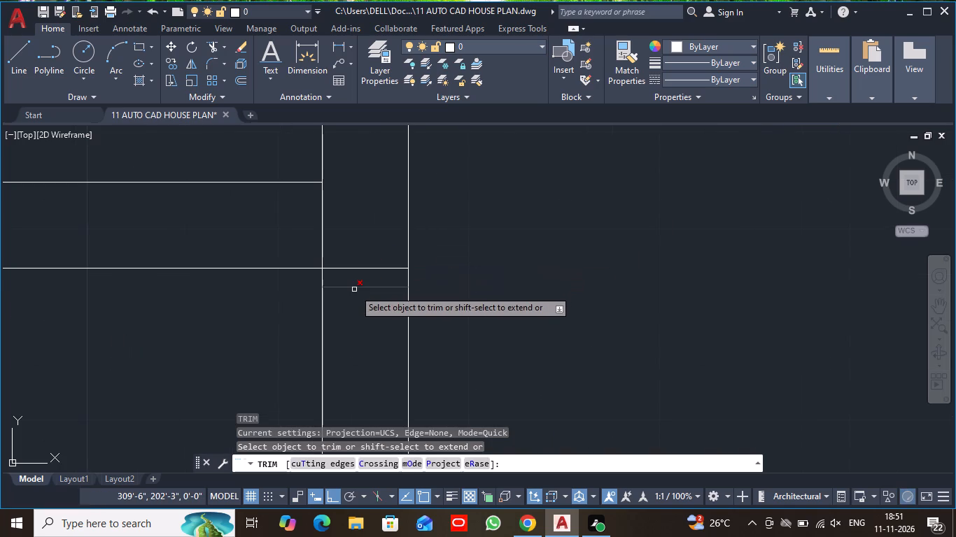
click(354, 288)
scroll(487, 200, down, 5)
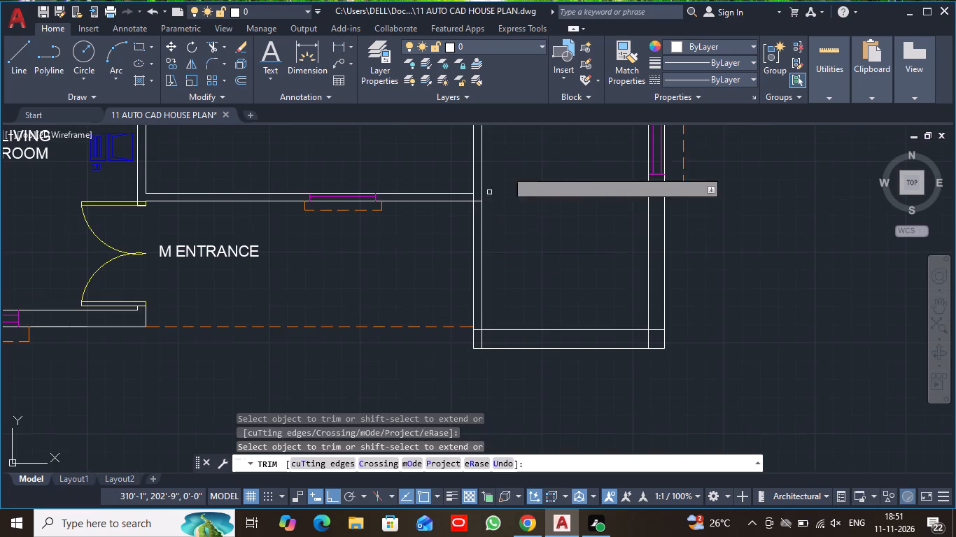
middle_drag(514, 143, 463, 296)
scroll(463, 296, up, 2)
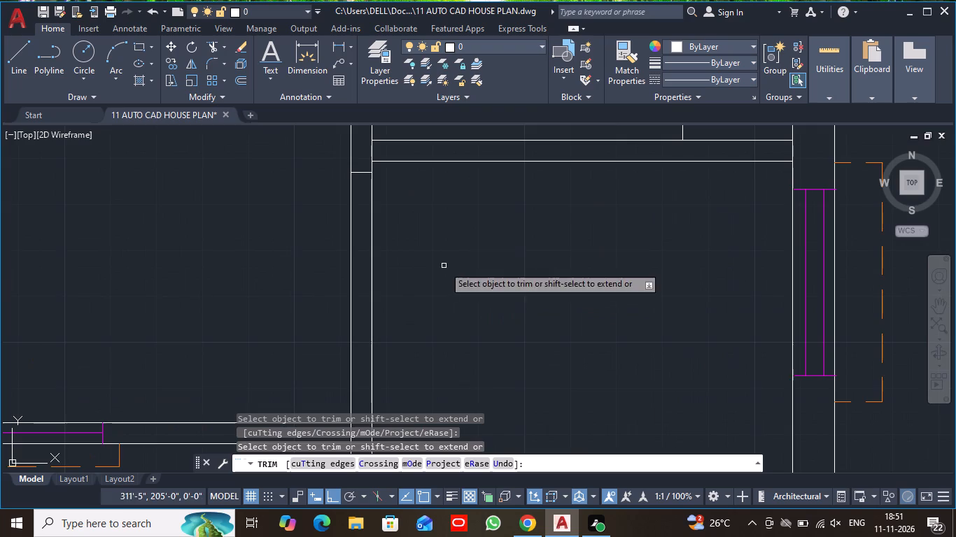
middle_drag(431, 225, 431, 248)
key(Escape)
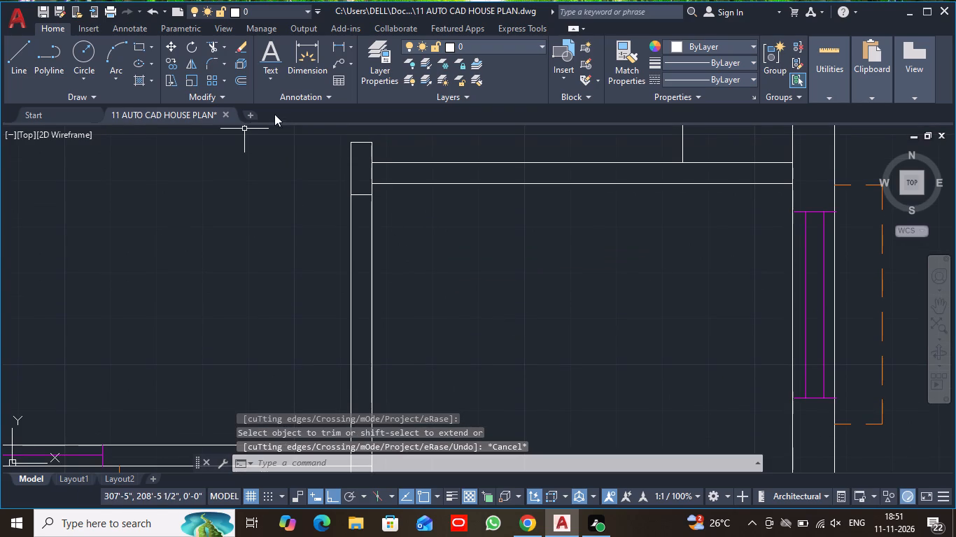
Offset the short line across the southeast room's west wall 2' southward to mark the door opening.
click(244, 75)
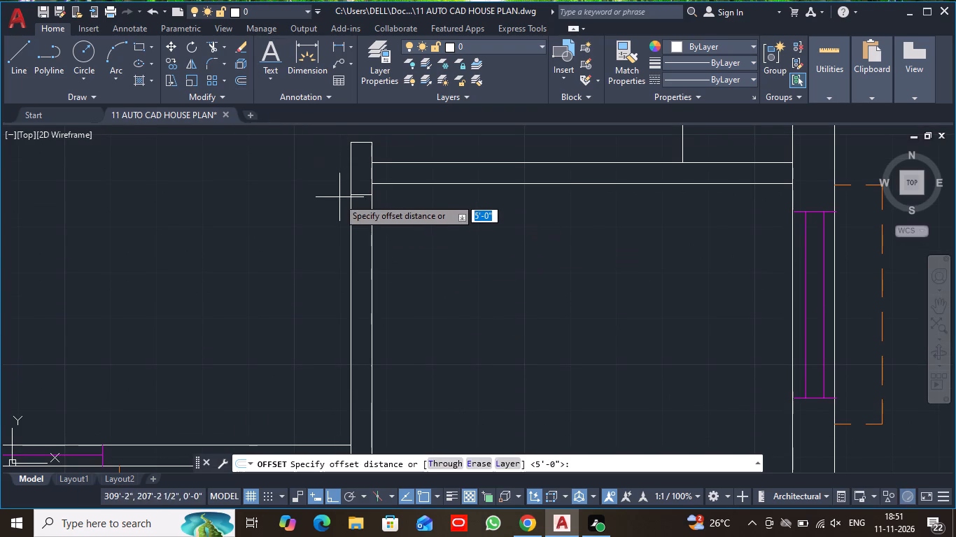
key(2)
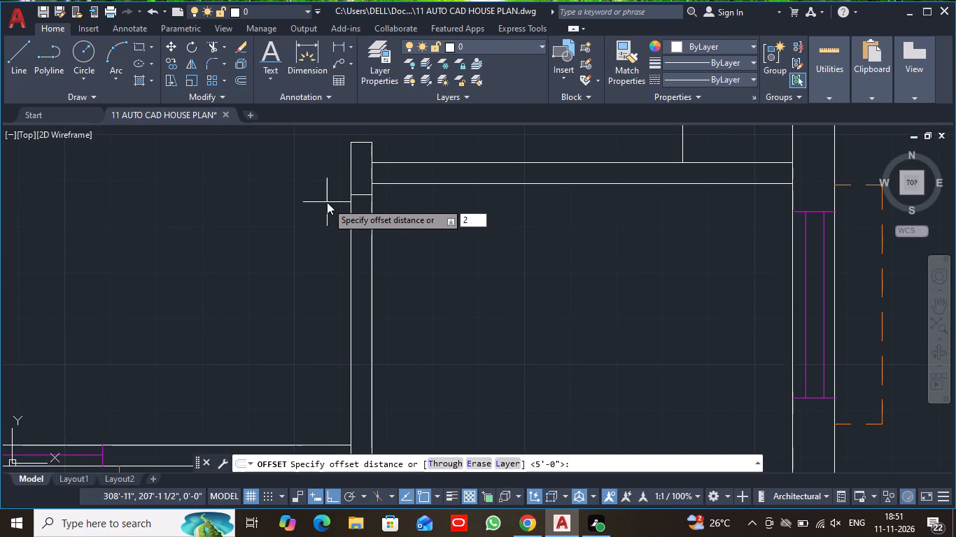
key(apostrophe)
key(Return)
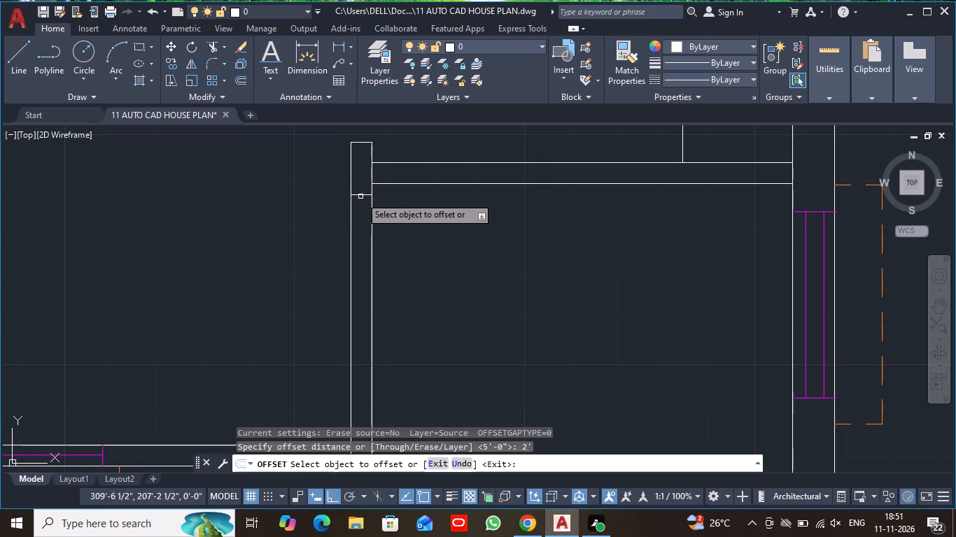
click(360, 196)
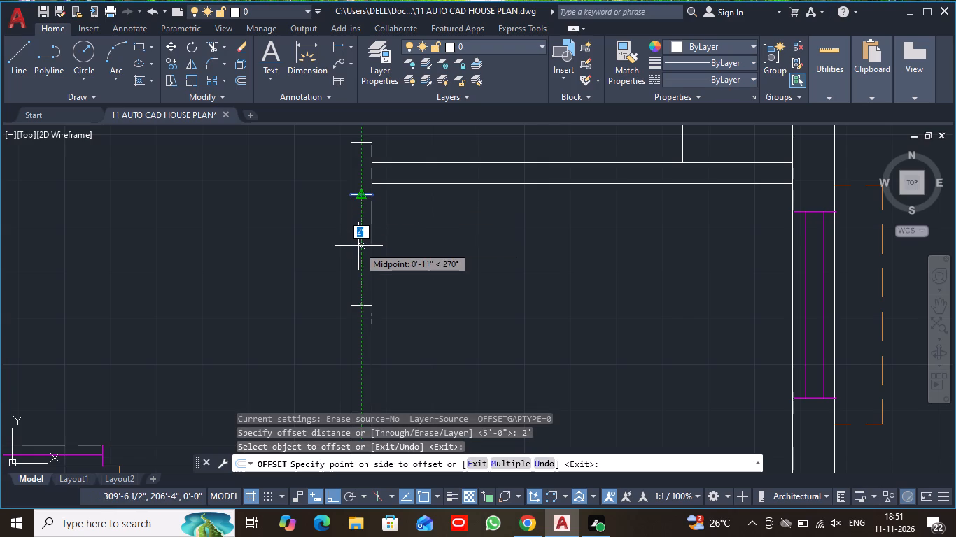
click(358, 246)
scroll(415, 246, down, 3)
scroll(433, 279, up, 3)
middle_drag(427, 261, 426, 346)
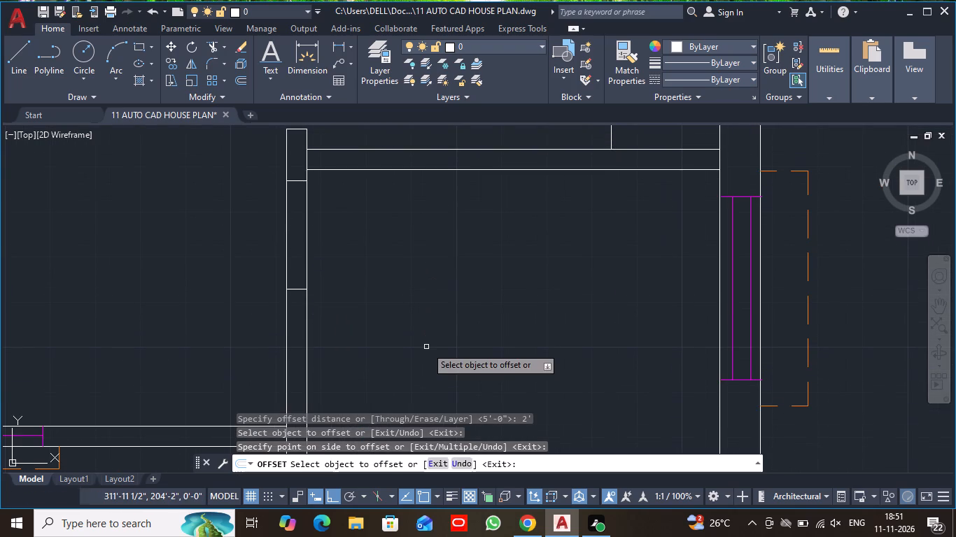
key(Escape)
Trim both west wall lines between the two short cross lines to open the 2' doorway.
text(TR)
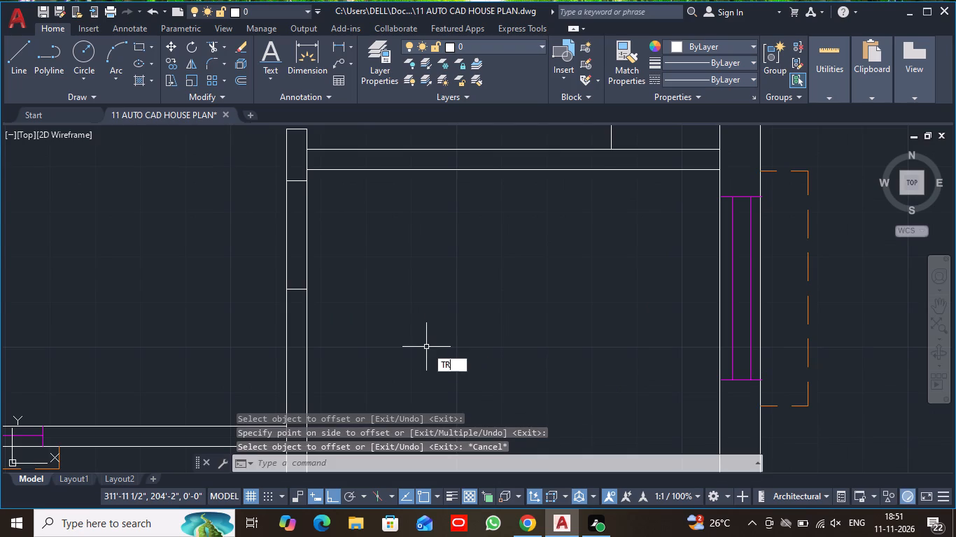
key(space)
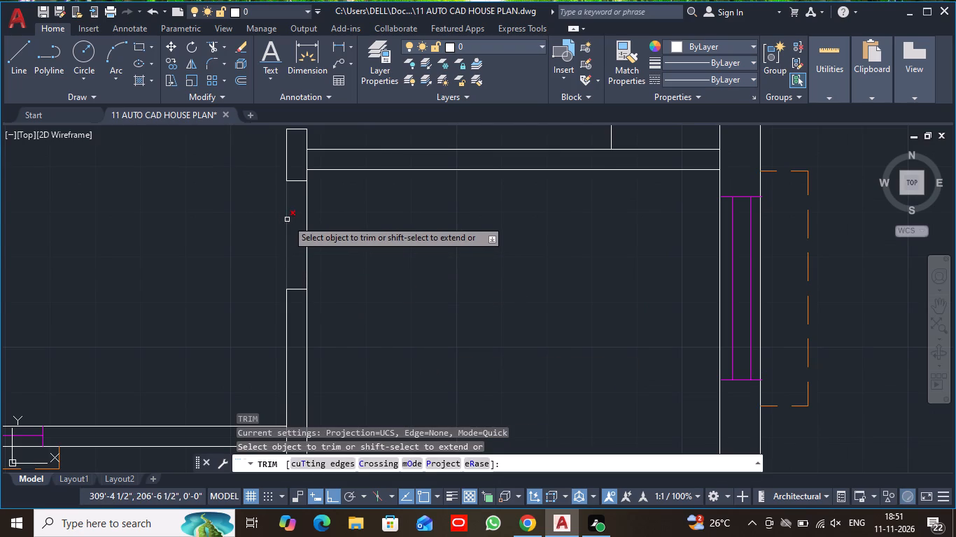
click(287, 220)
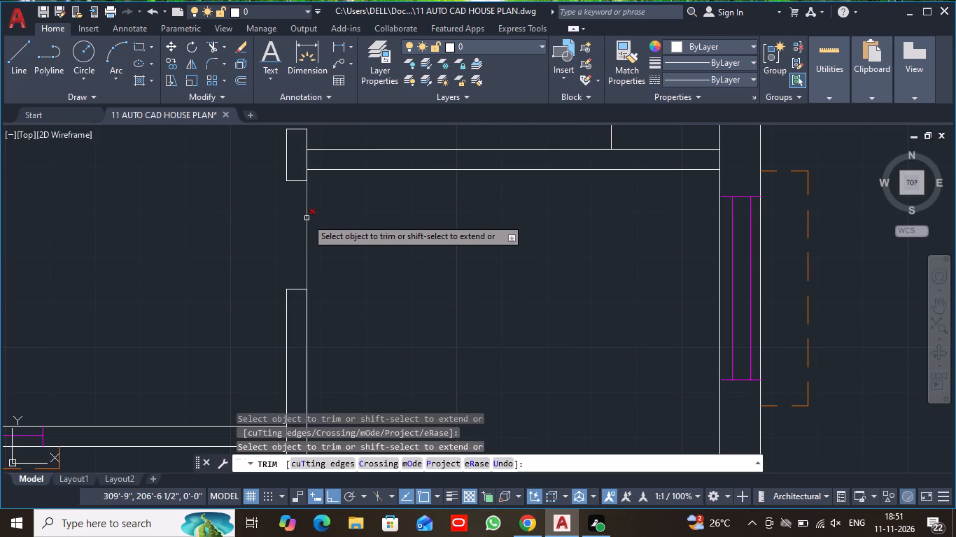
click(307, 218)
drag(291, 221, 355, 232)
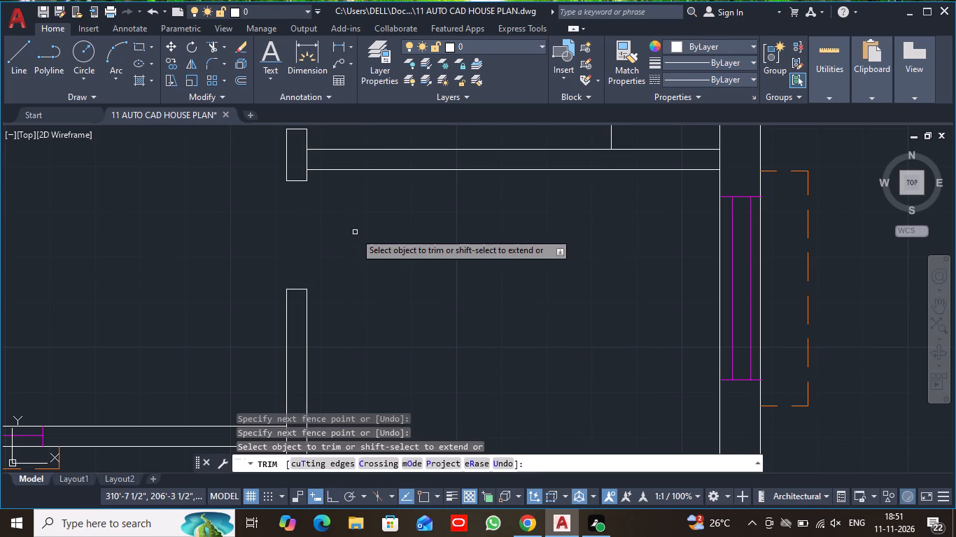
Trim the wall line closing off the kitchen's south wall where it meets the west wall stub north of the doorway.
scroll(355, 232, down, 1)
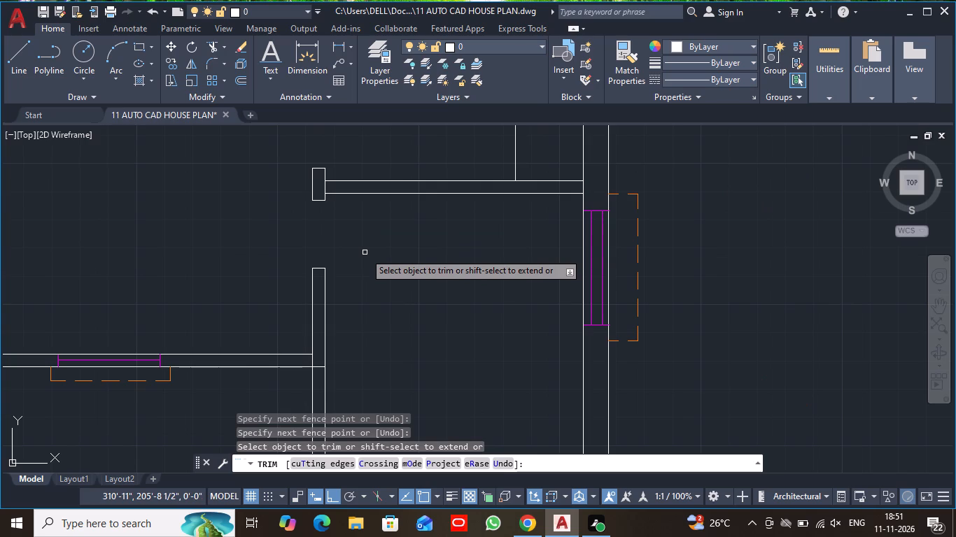
scroll(365, 252, up, 3)
middle_drag(303, 204, 374, 434)
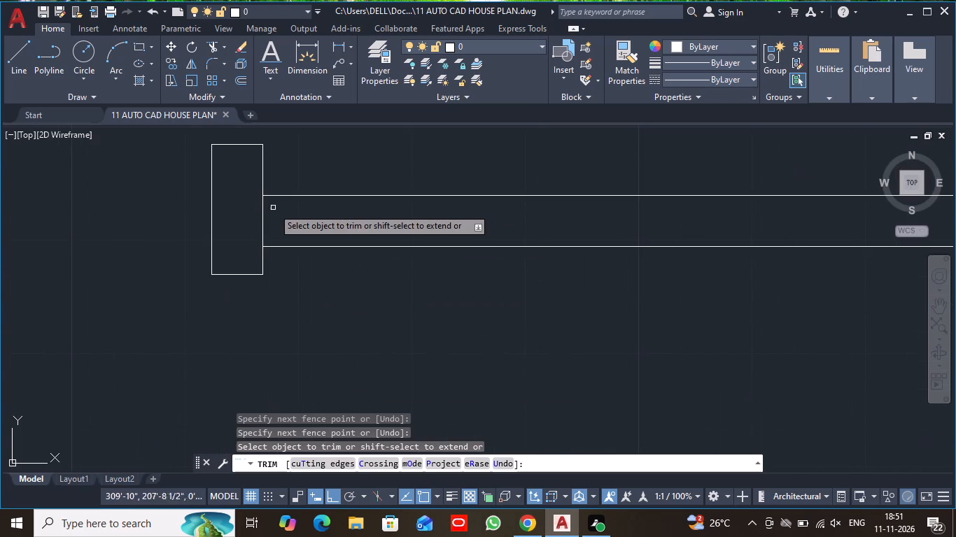
click(262, 213)
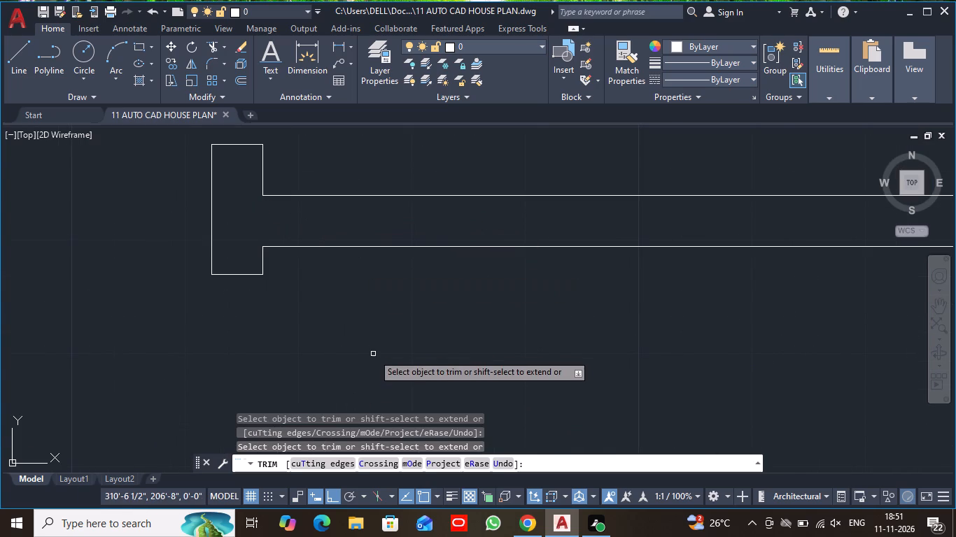
scroll(373, 354, down, 2)
middle_drag(373, 354, 379, 221)
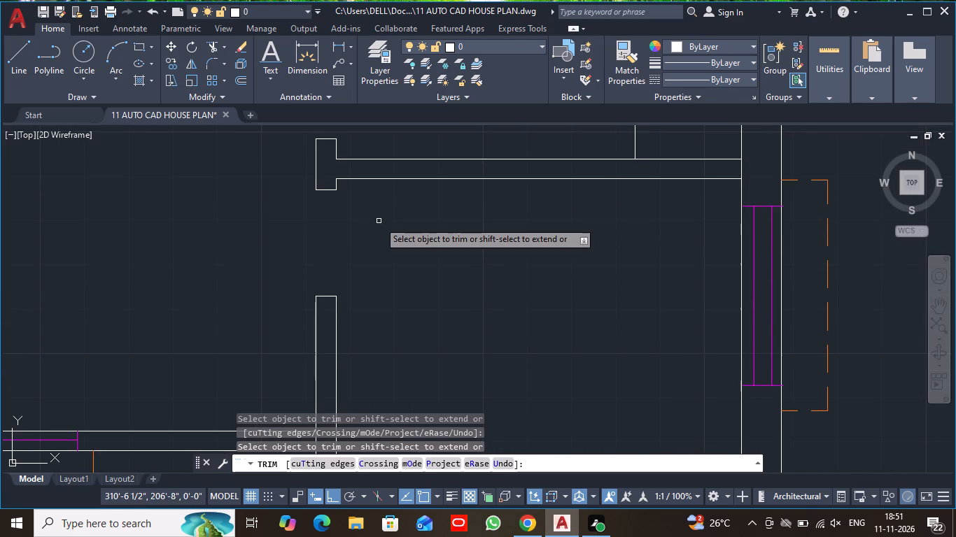
key(Escape)
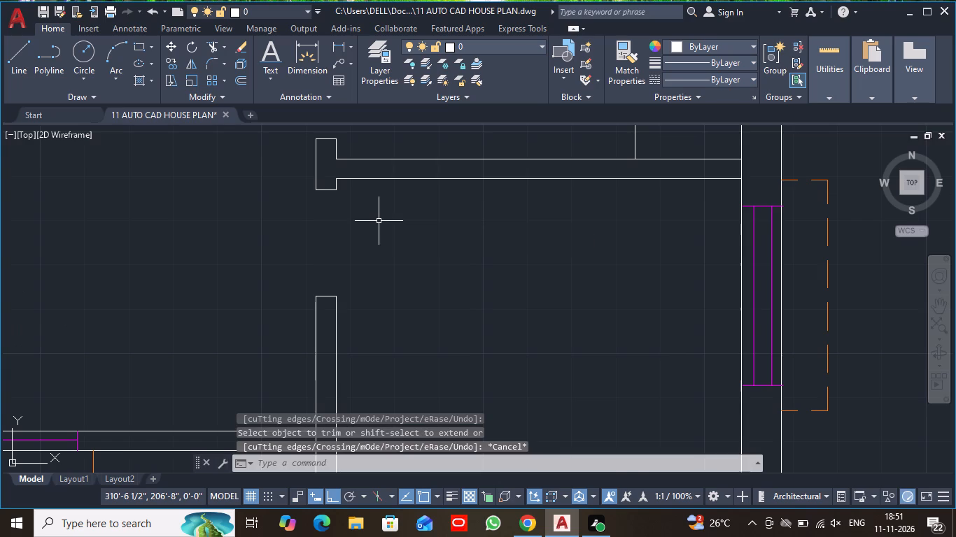
Make the doors layer current.
scroll(379, 221, down, 1)
click(540, 46)
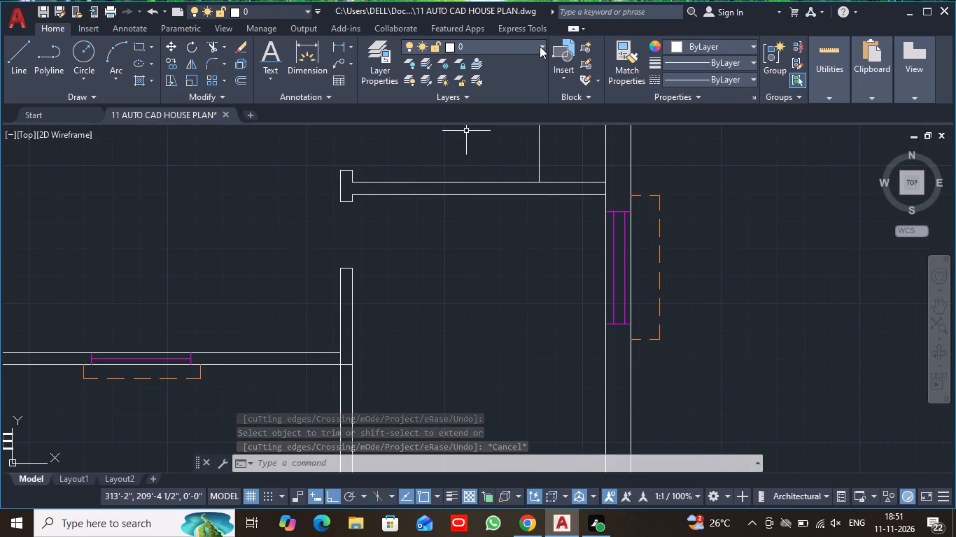
click(491, 83)
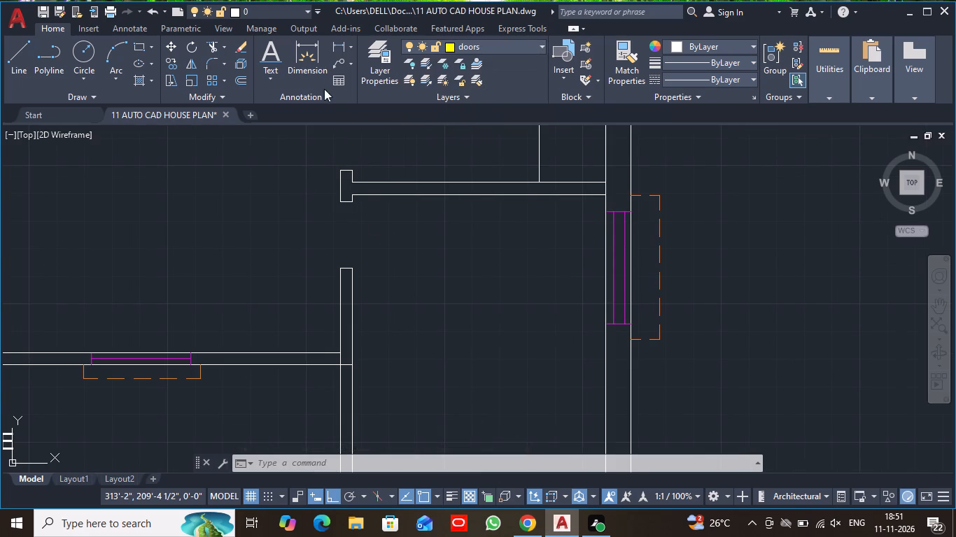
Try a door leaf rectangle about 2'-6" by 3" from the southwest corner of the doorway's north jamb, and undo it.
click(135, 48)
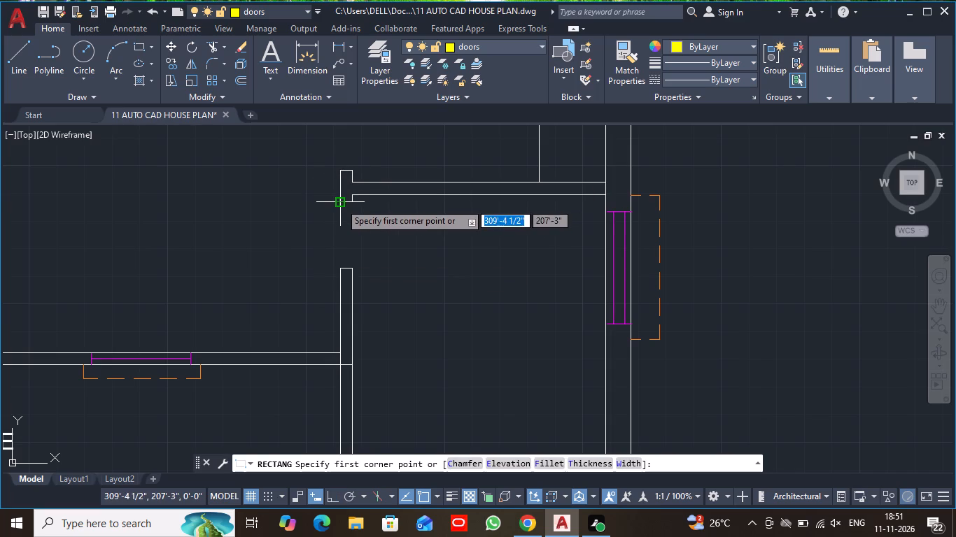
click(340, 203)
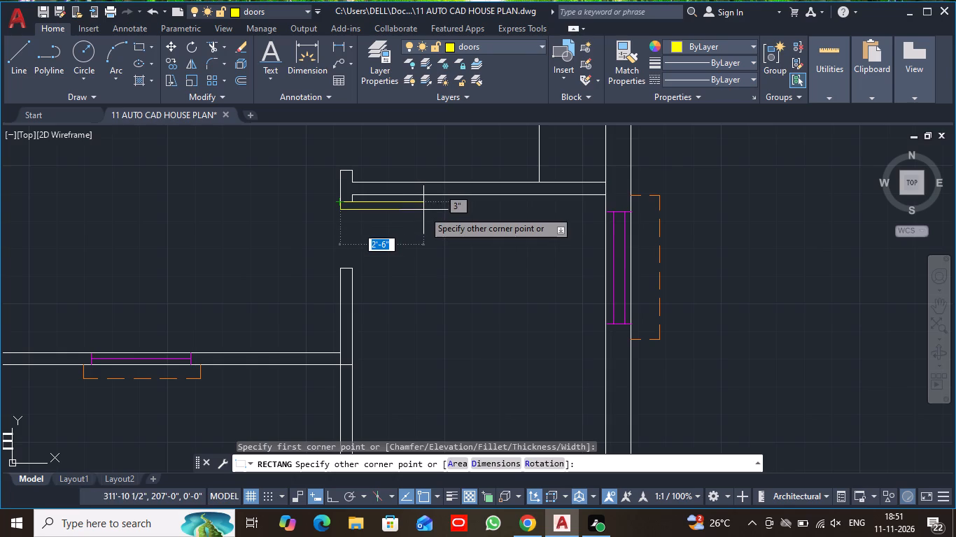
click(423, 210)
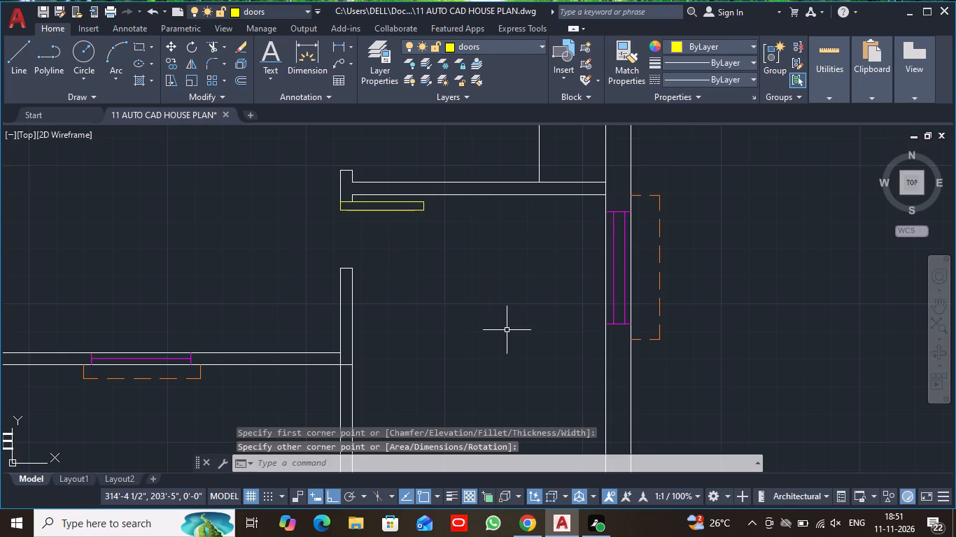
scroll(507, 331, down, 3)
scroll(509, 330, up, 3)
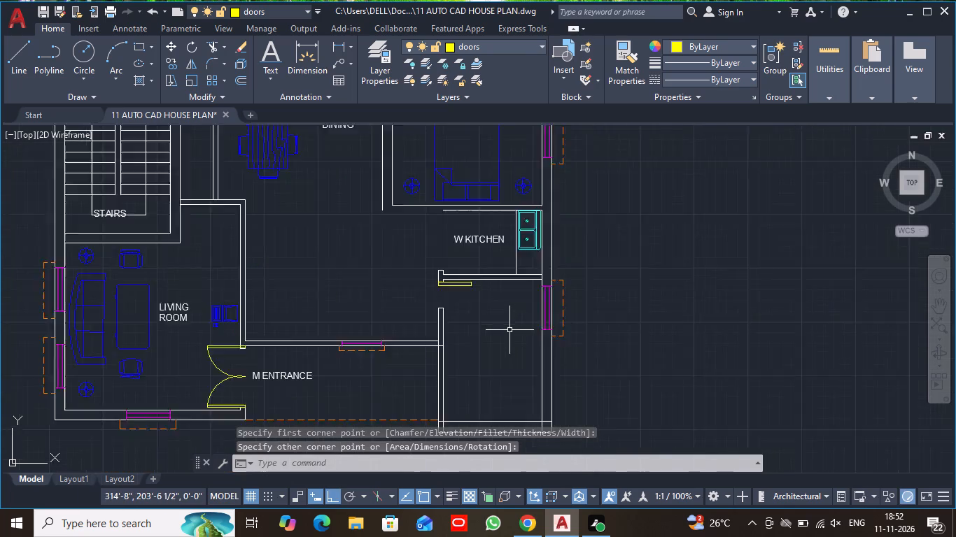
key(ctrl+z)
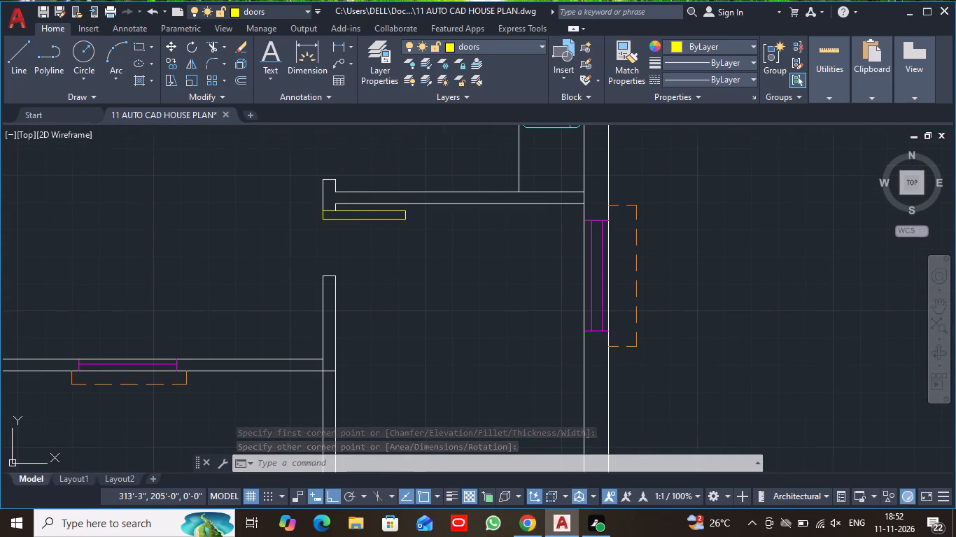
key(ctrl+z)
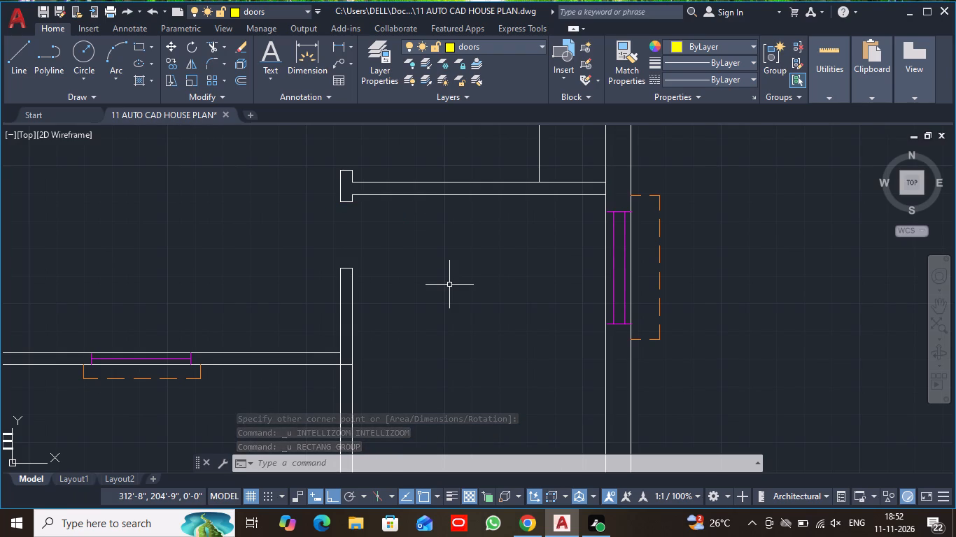
Draw a door leaf rectangle about 2'-0 1/2" by 1" eastward from the southwest corner of the doorway's north jamb.
scroll(449, 285, up, 1)
middle_drag(386, 267, 386, 304)
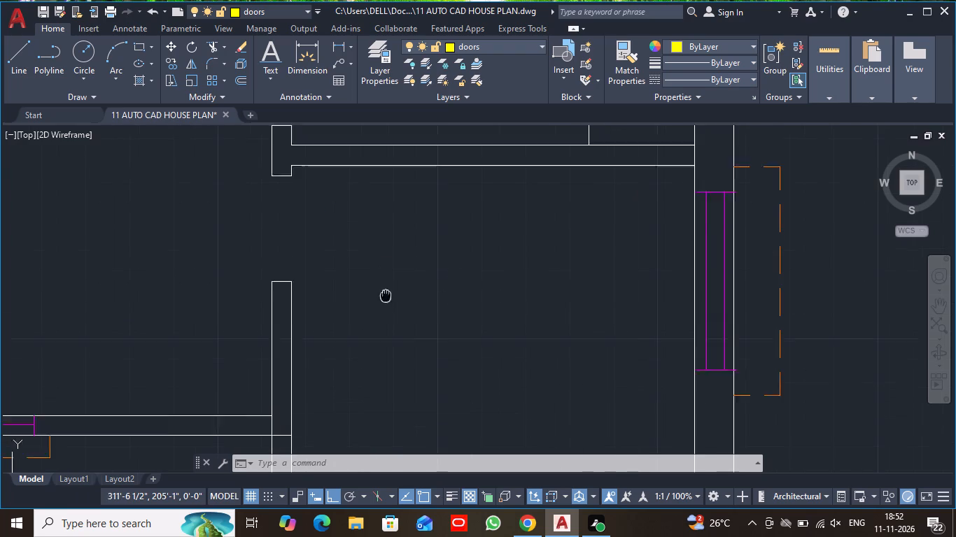
middle_drag(386, 304, 386, 315)
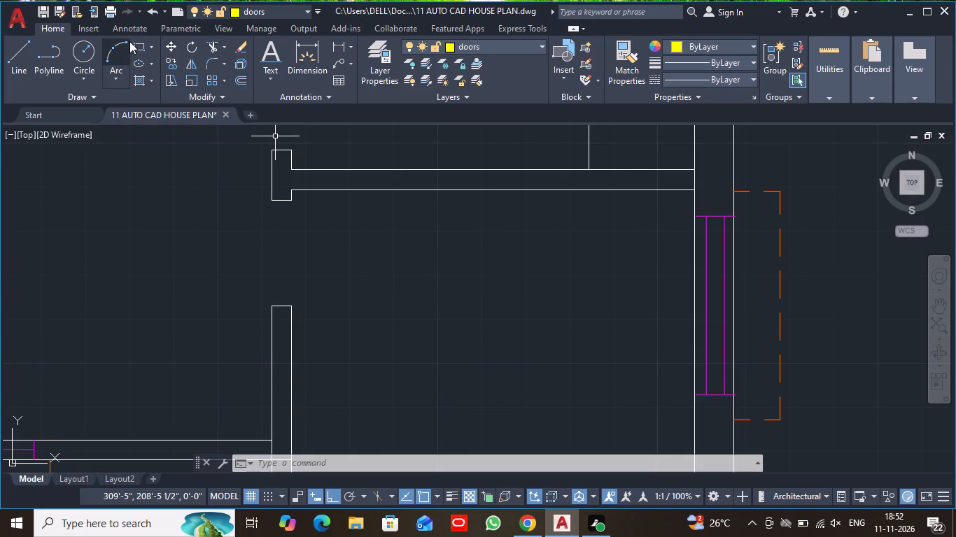
click(134, 43)
scroll(305, 222, up, 2)
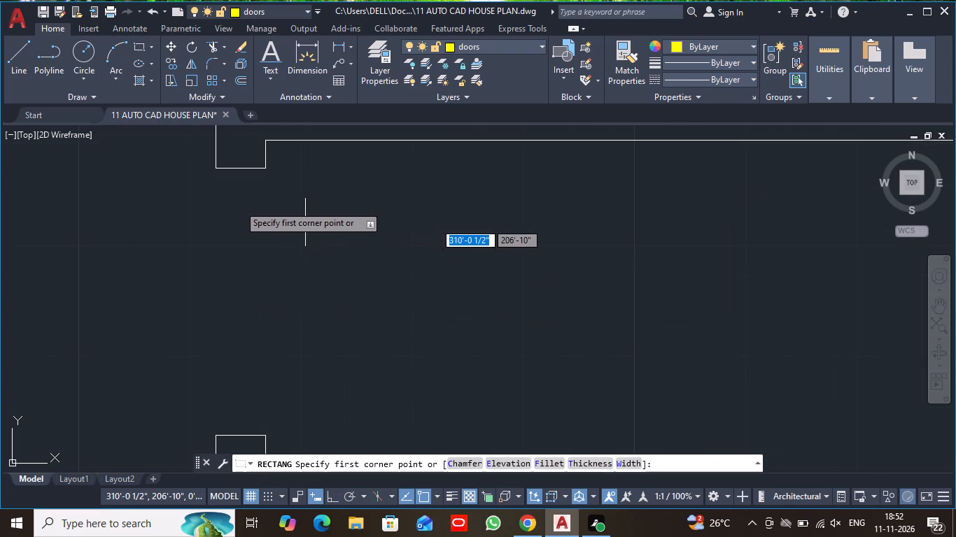
click(216, 167)
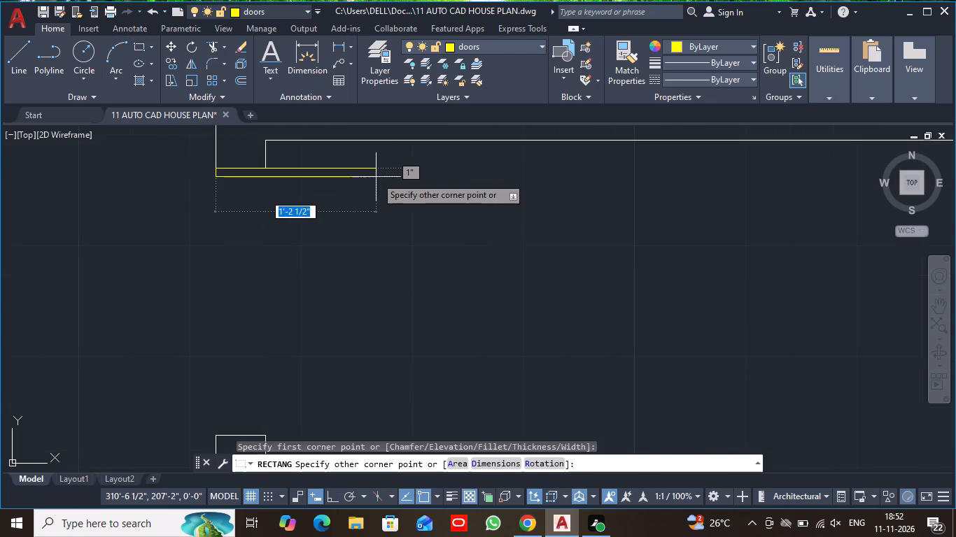
scroll(397, 176, down, 1)
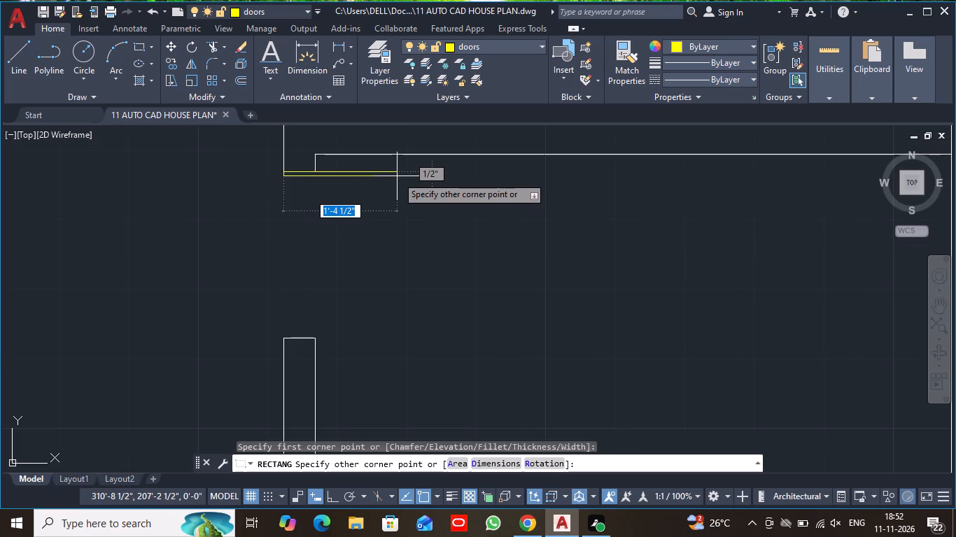
click(455, 178)
scroll(477, 210, down, 1)
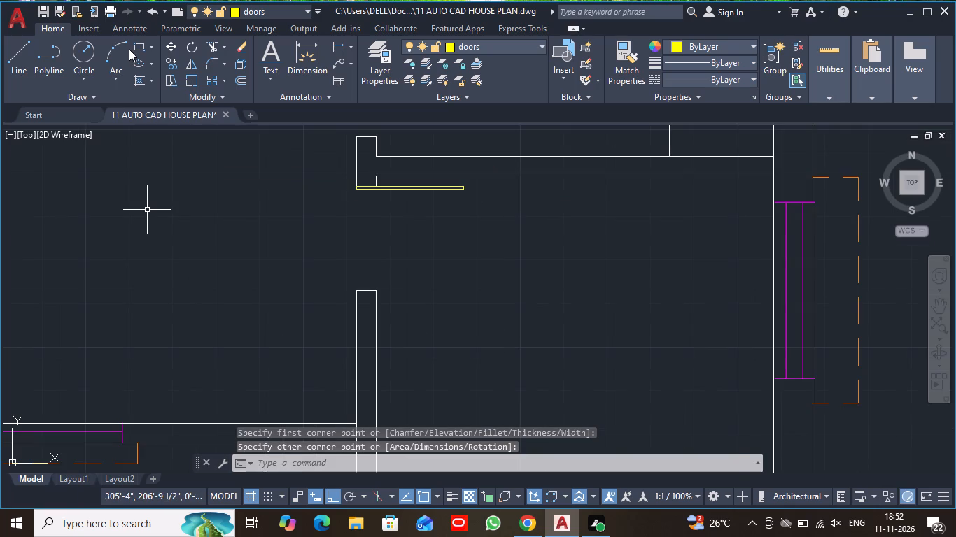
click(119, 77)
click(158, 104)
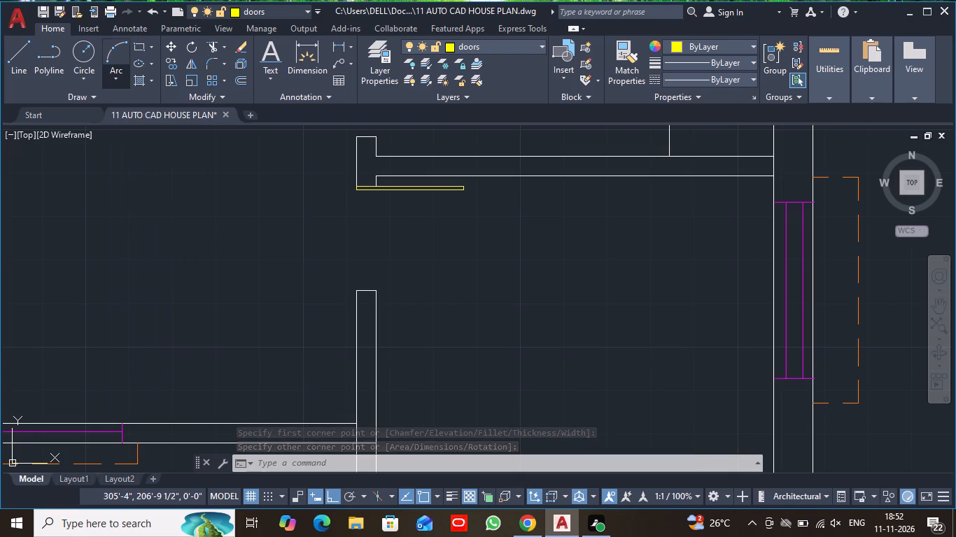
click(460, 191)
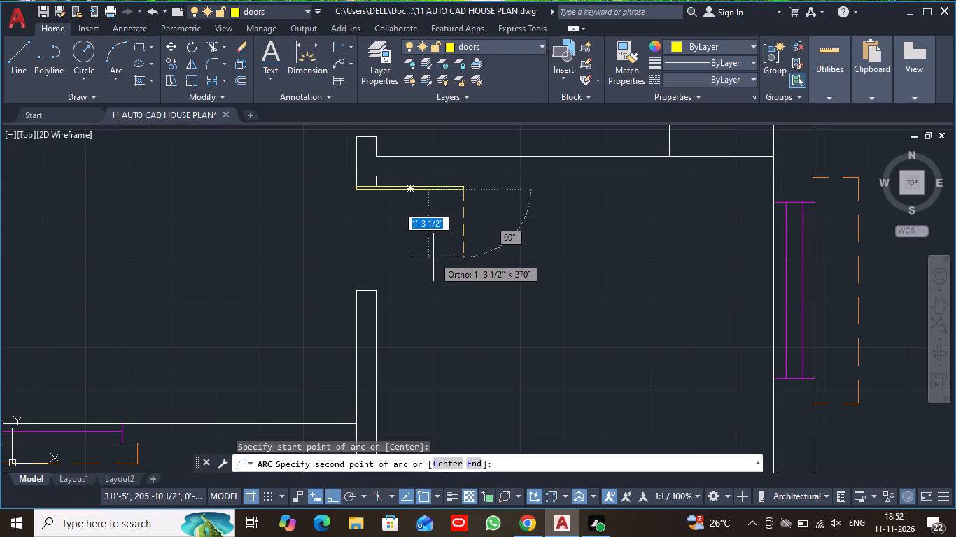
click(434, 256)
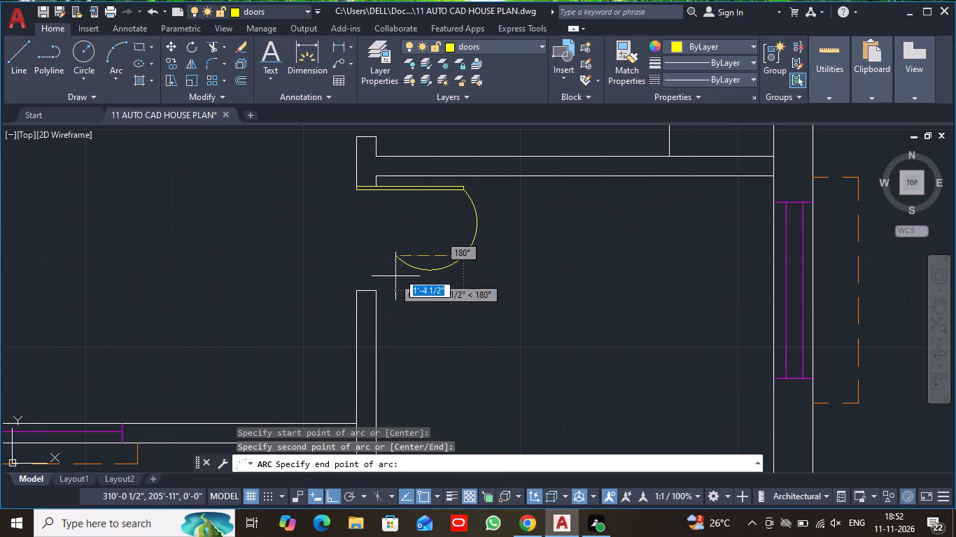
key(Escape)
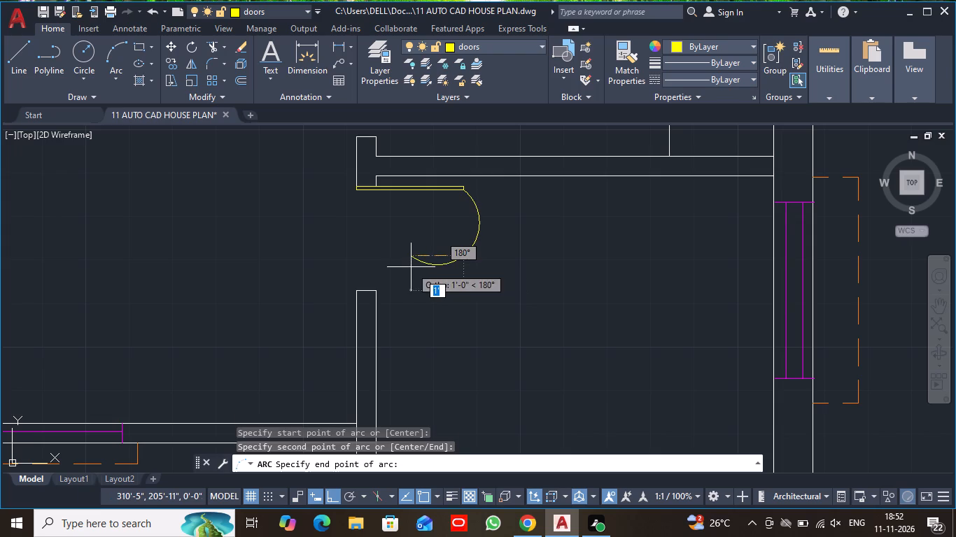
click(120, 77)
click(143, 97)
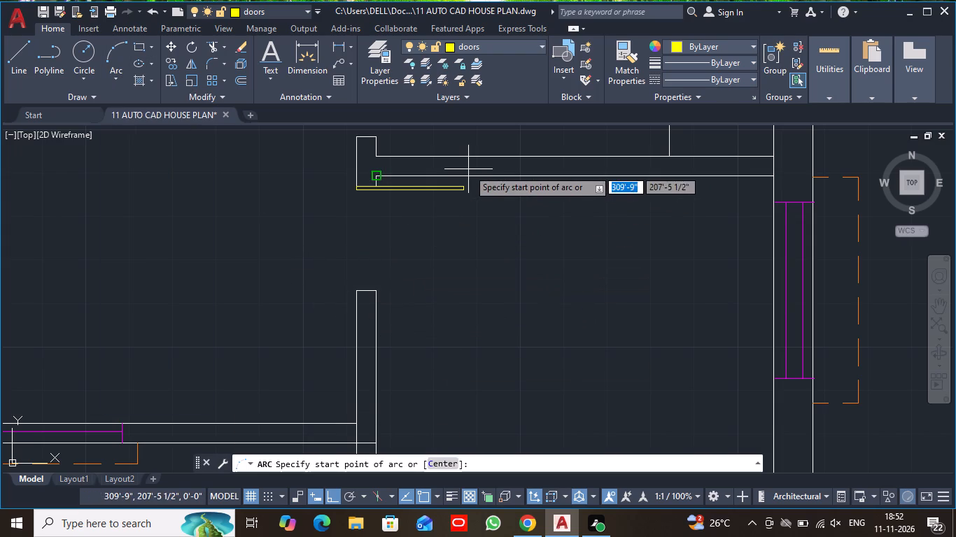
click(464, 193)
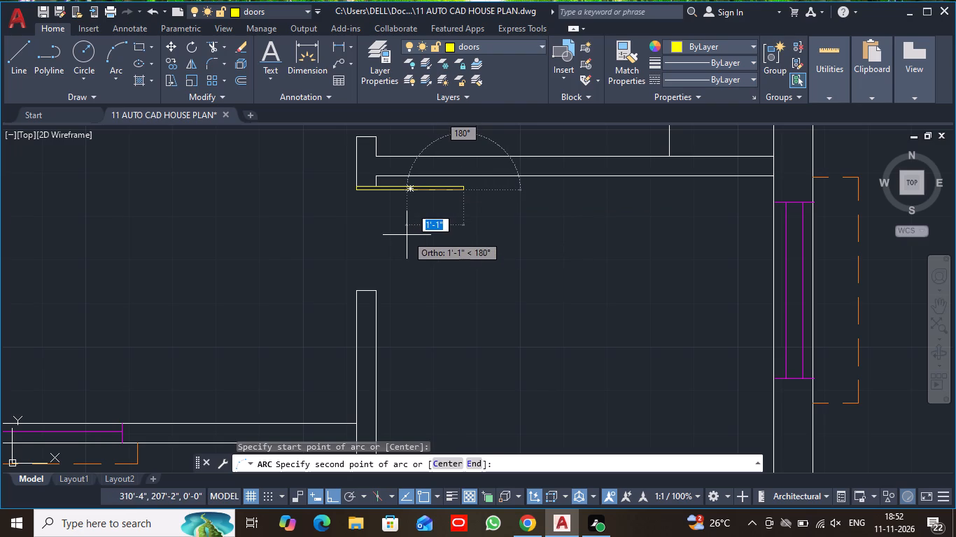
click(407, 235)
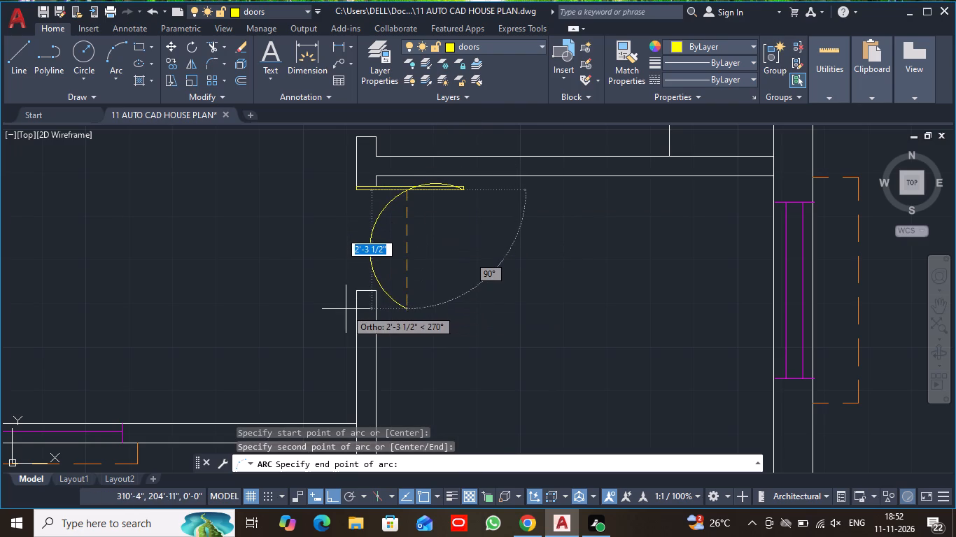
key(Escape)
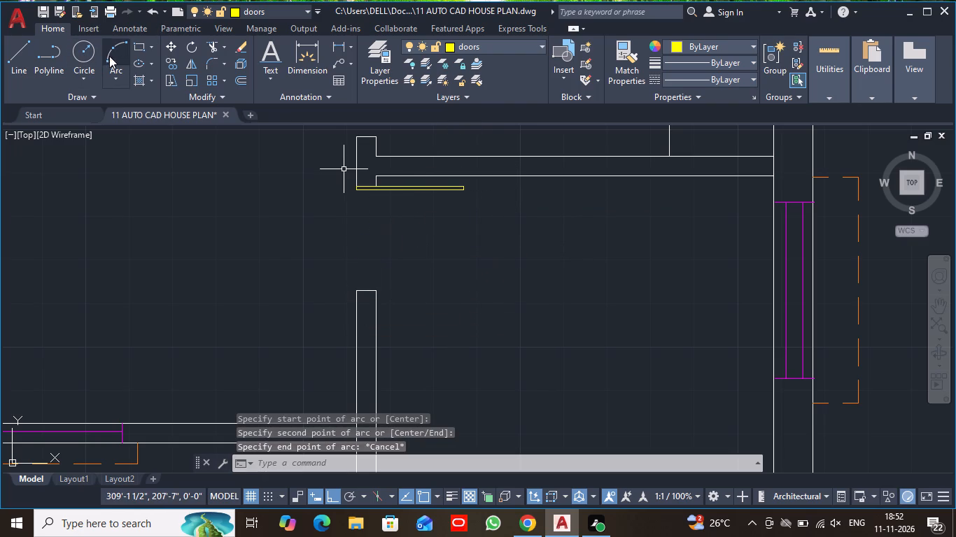
Draw a three-point swing arc from the door leaf's southeast corner, through about 1'-2" south of it, to the south jamb's northwest corner.
click(114, 80)
click(160, 110)
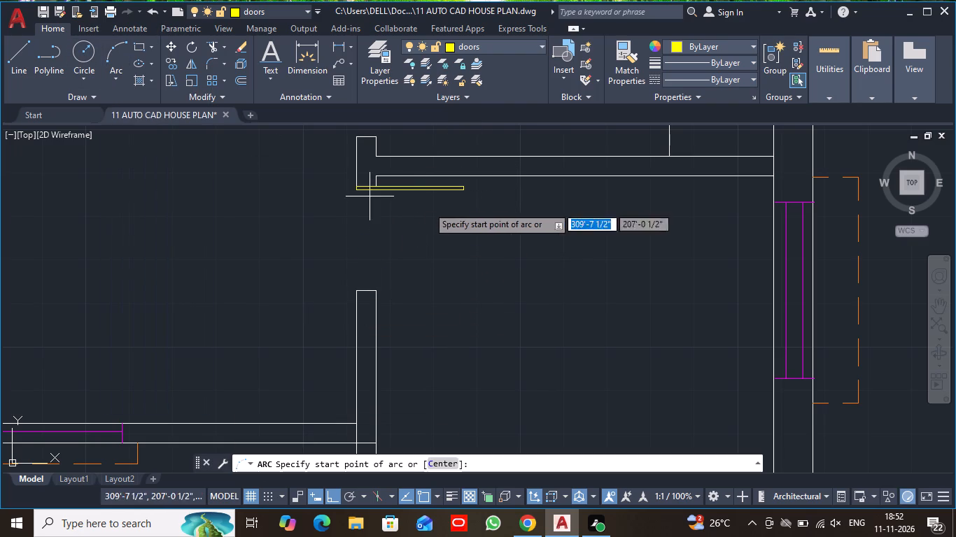
scroll(471, 193, up, 1)
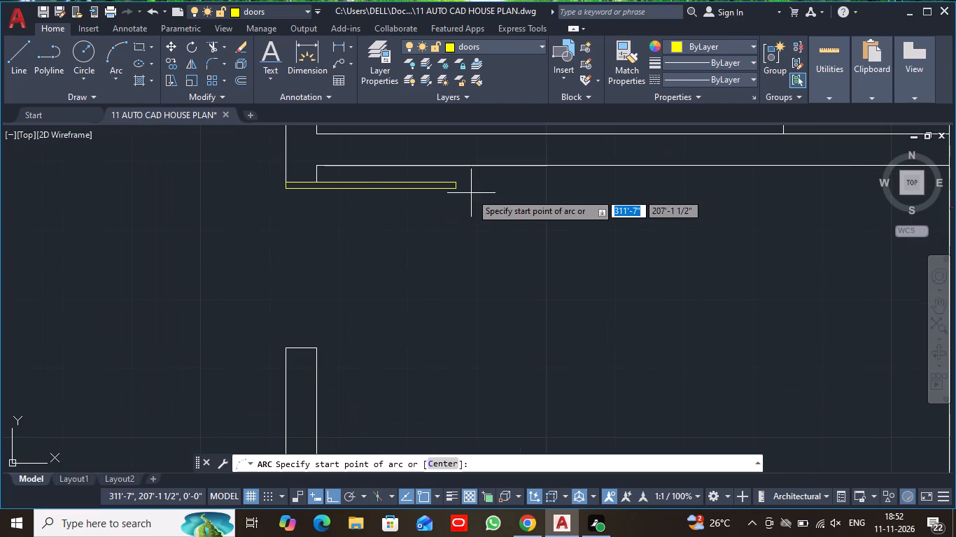
click(456, 191)
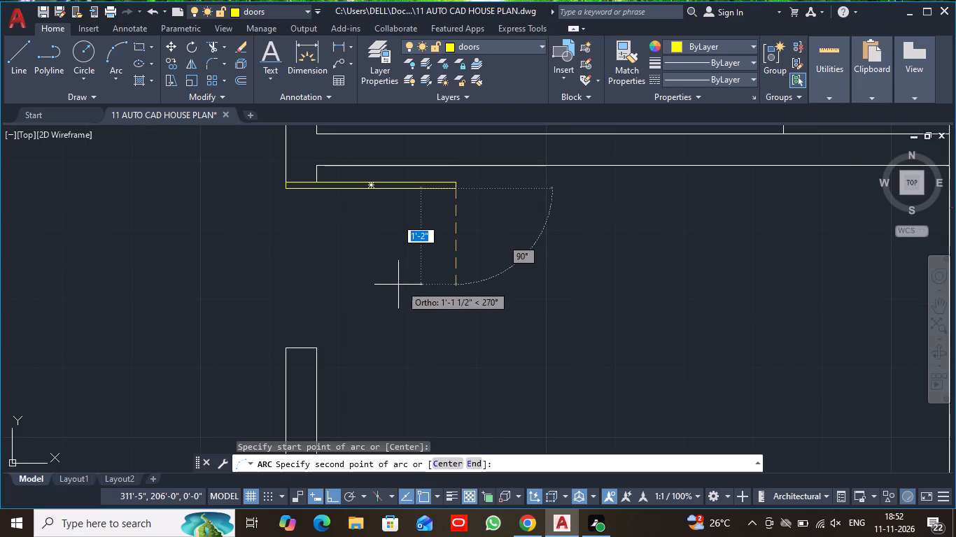
click(416, 286)
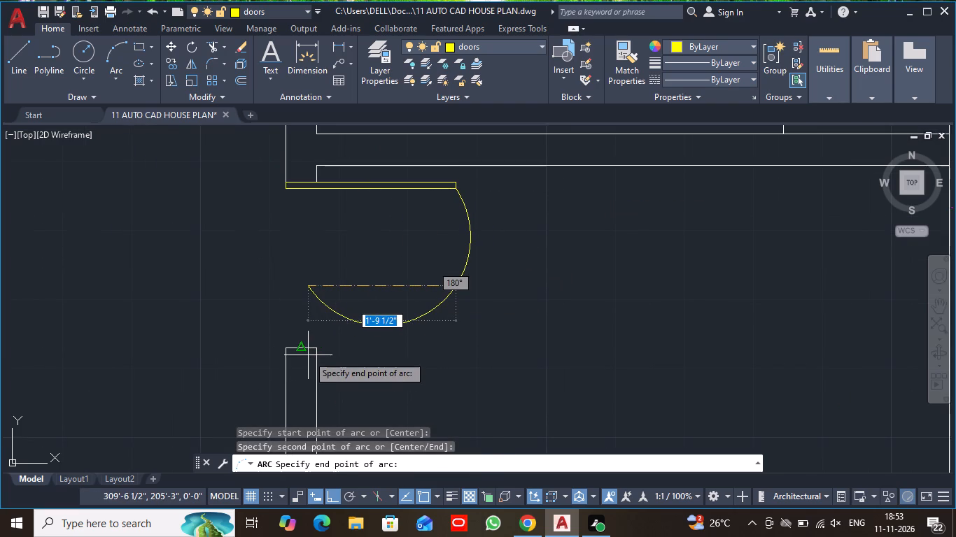
click(288, 355)
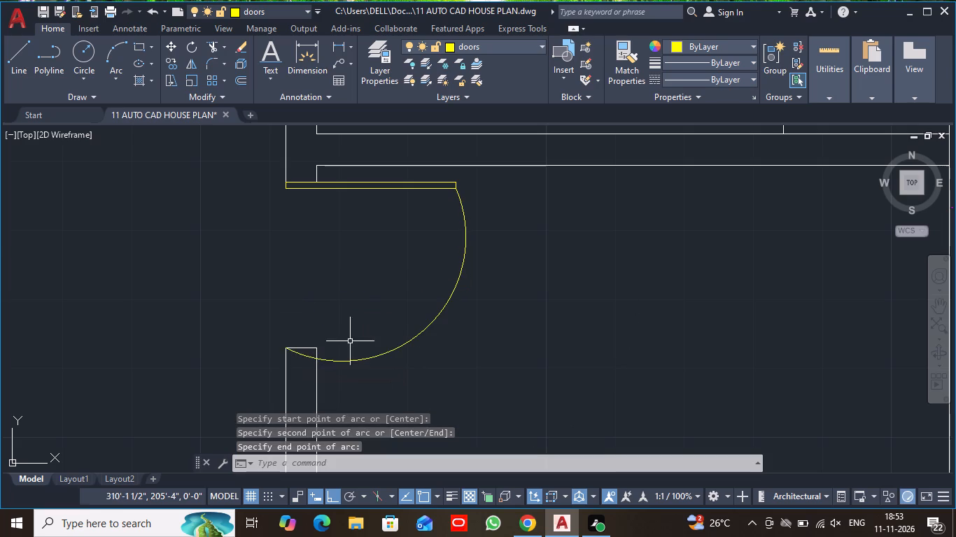
scroll(436, 315, down, 5)
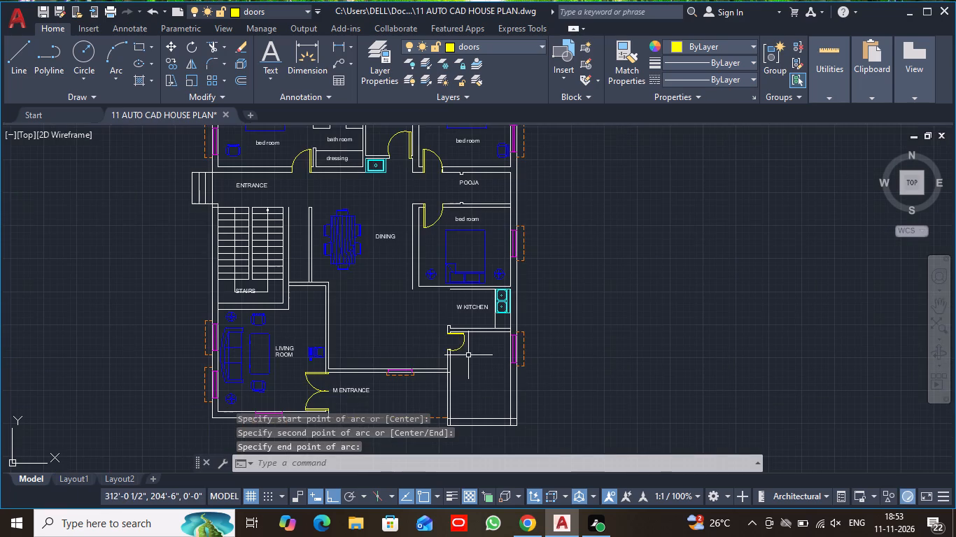
key(Escape)
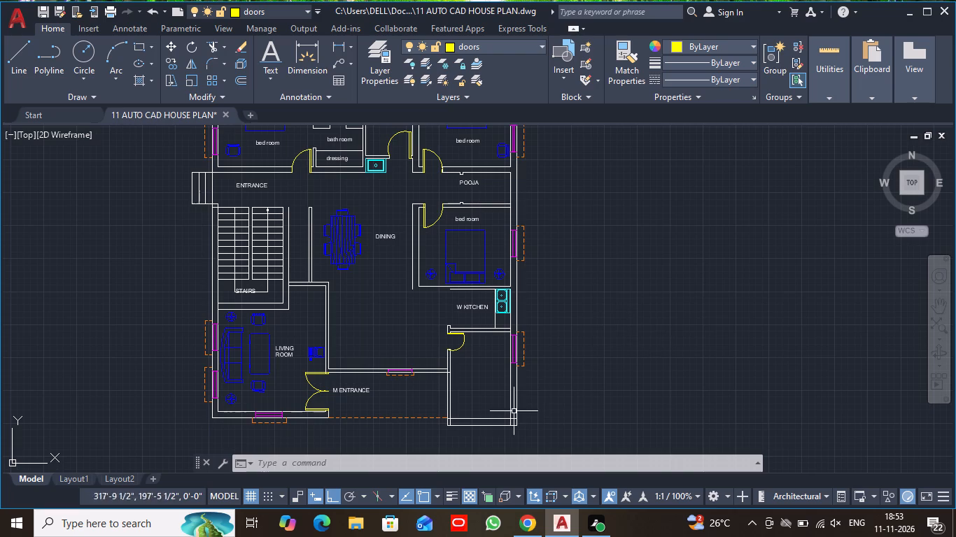
Draw a second door leaf rectangle about 3'-3" by 2" westward from the west wall's inner face, just south of the main entrance's north wall.
scroll(438, 378, up, 2)
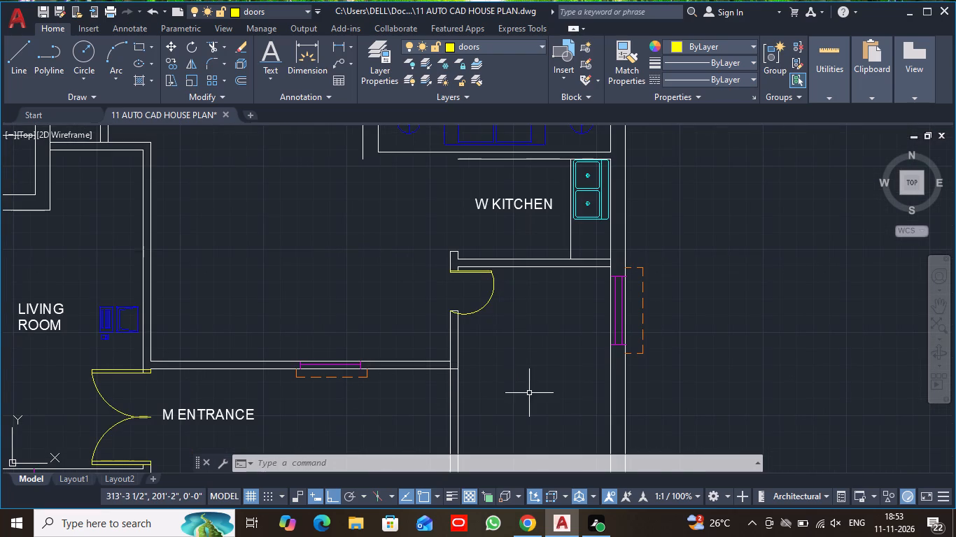
middle_drag(529, 393, 504, 343)
scroll(484, 341, up, 1)
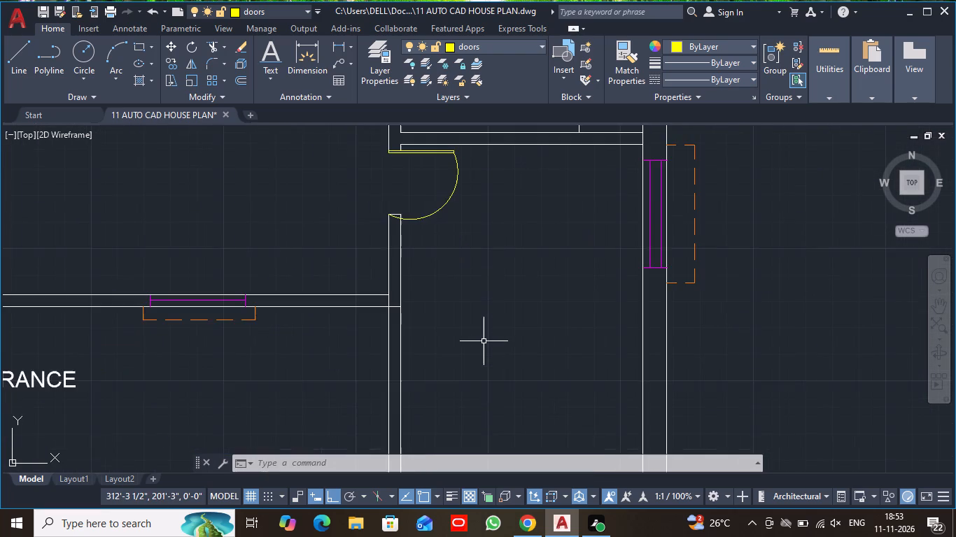
scroll(484, 341, down, 1)
middle_drag(484, 341, 449, 282)
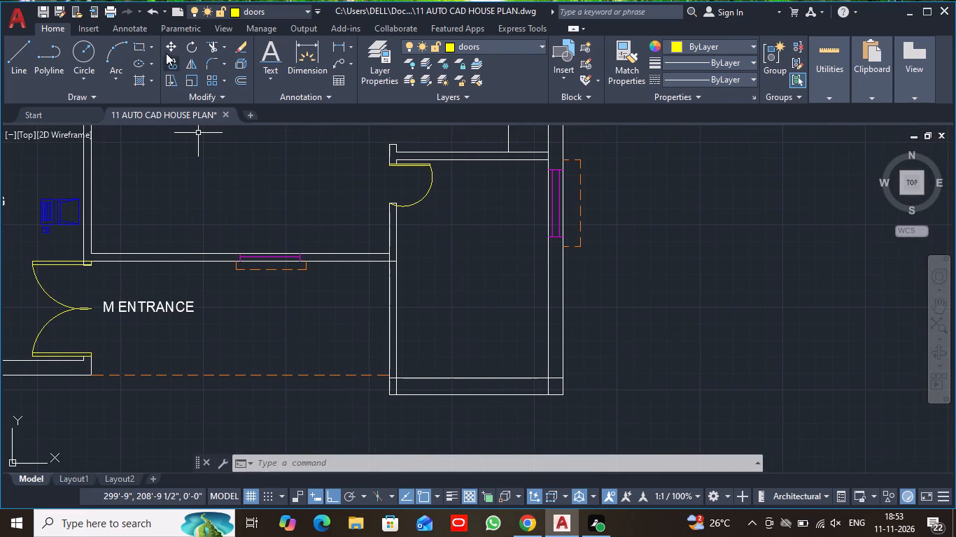
click(139, 45)
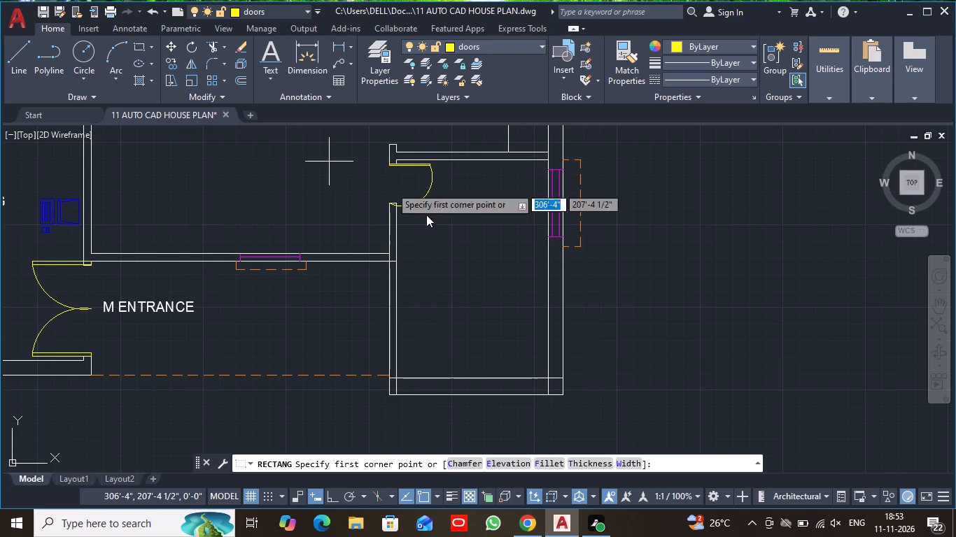
scroll(390, 277, up, 1)
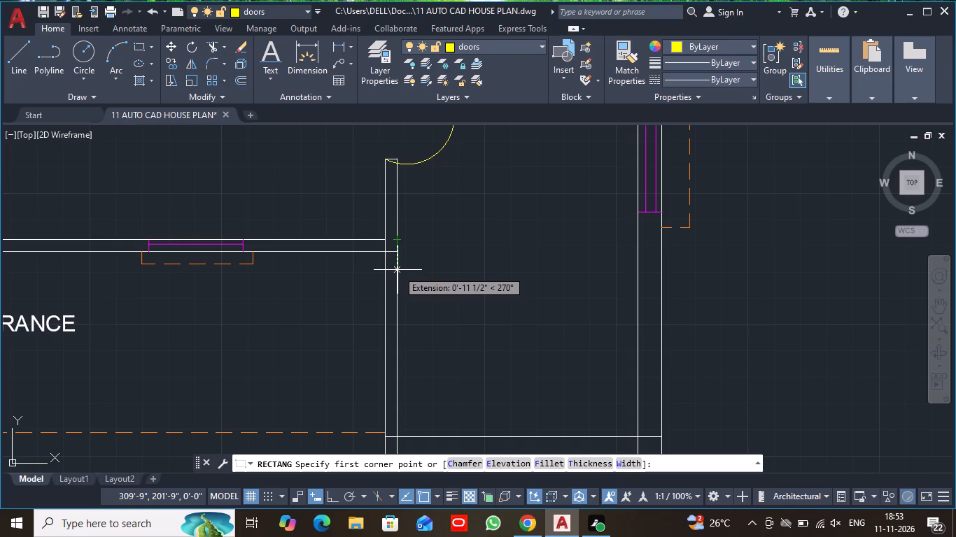
click(398, 270)
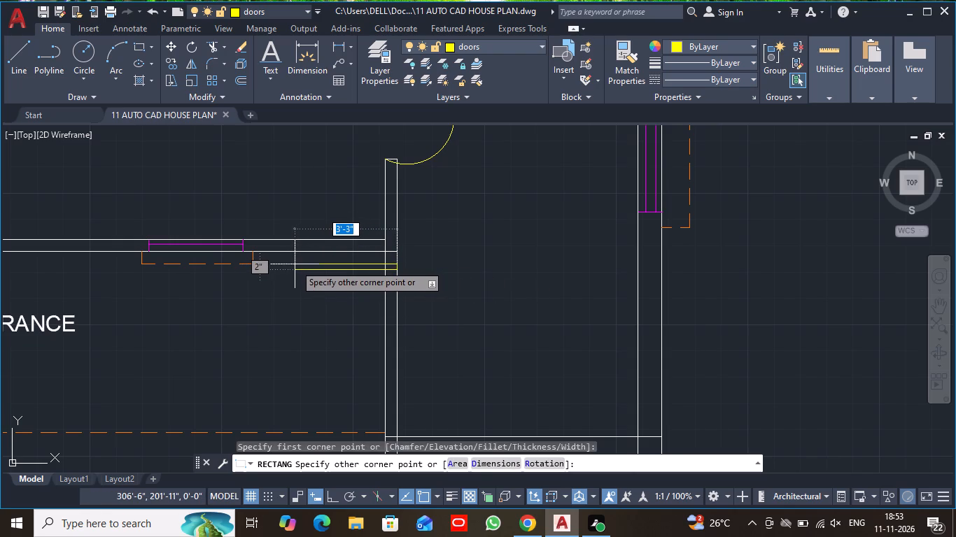
click(295, 264)
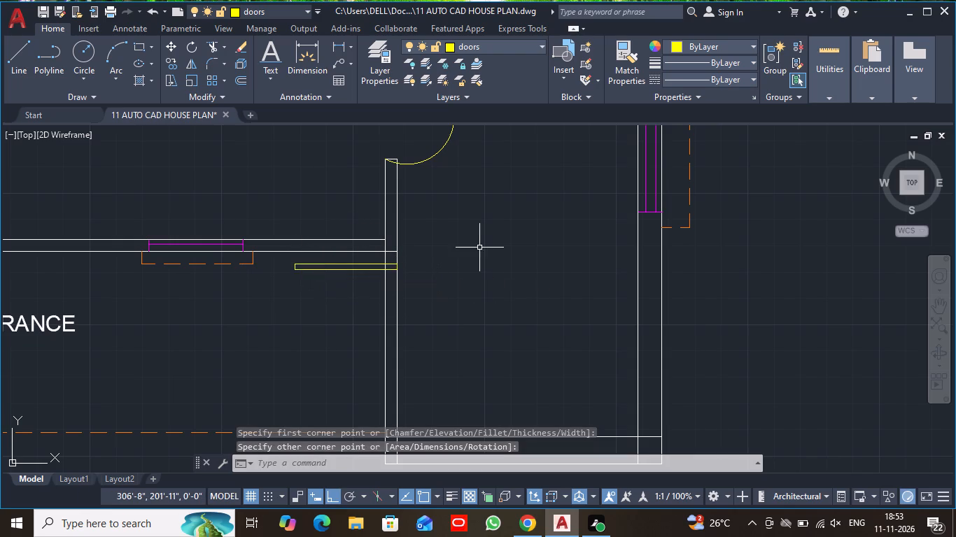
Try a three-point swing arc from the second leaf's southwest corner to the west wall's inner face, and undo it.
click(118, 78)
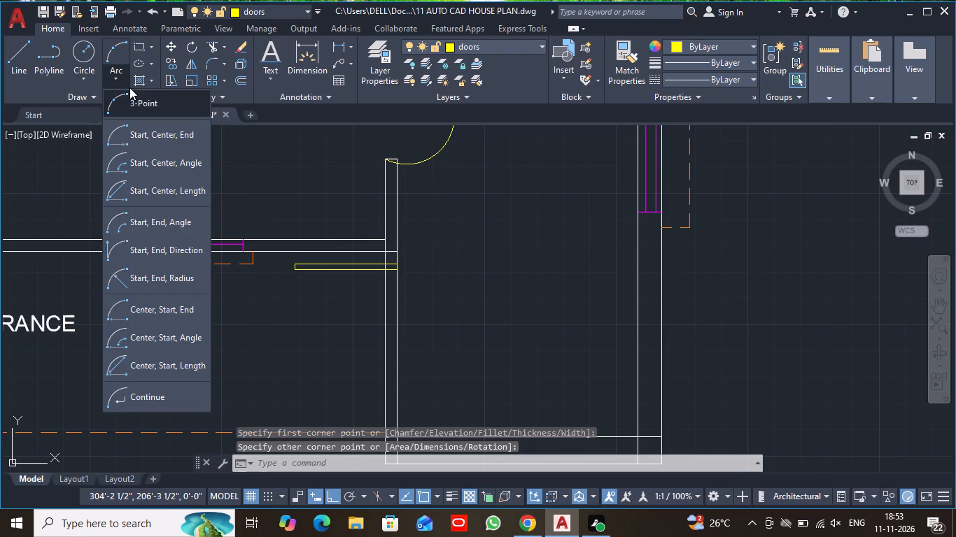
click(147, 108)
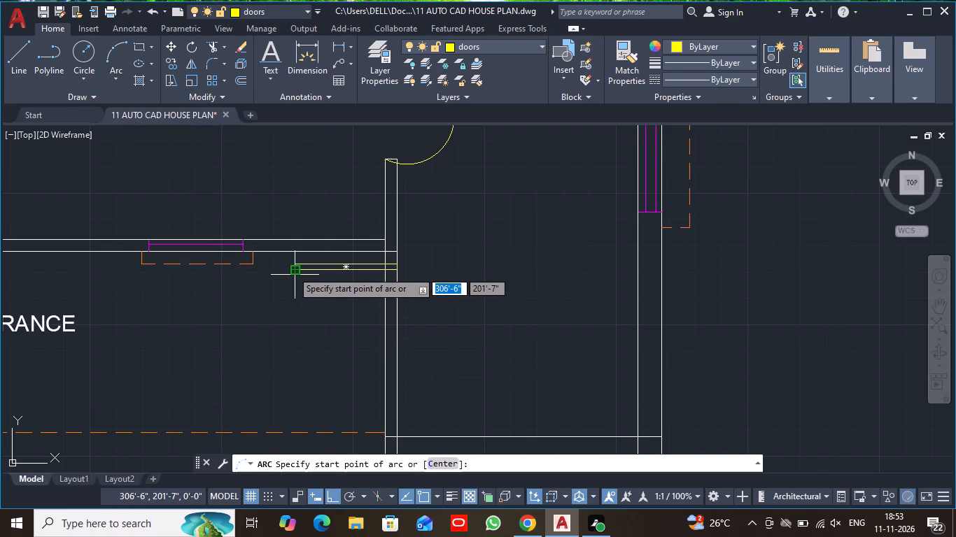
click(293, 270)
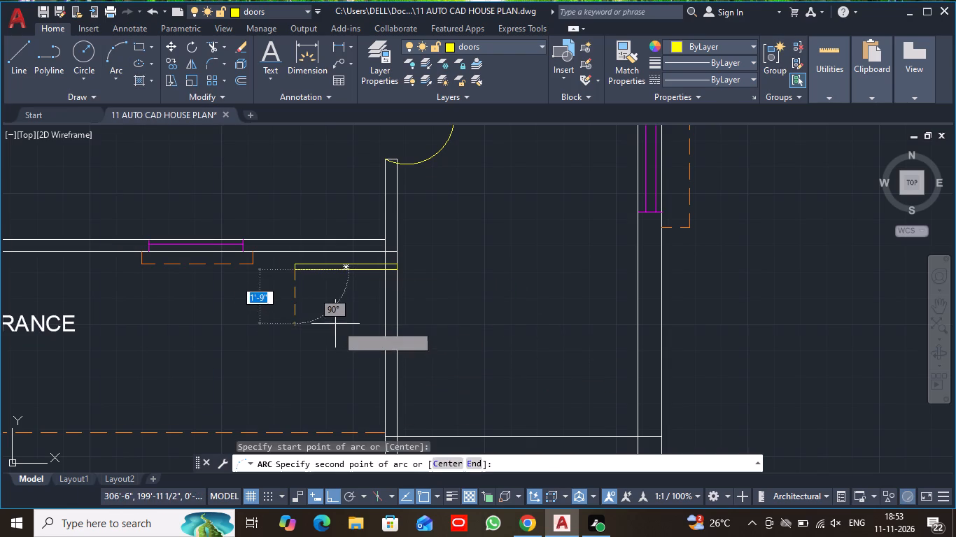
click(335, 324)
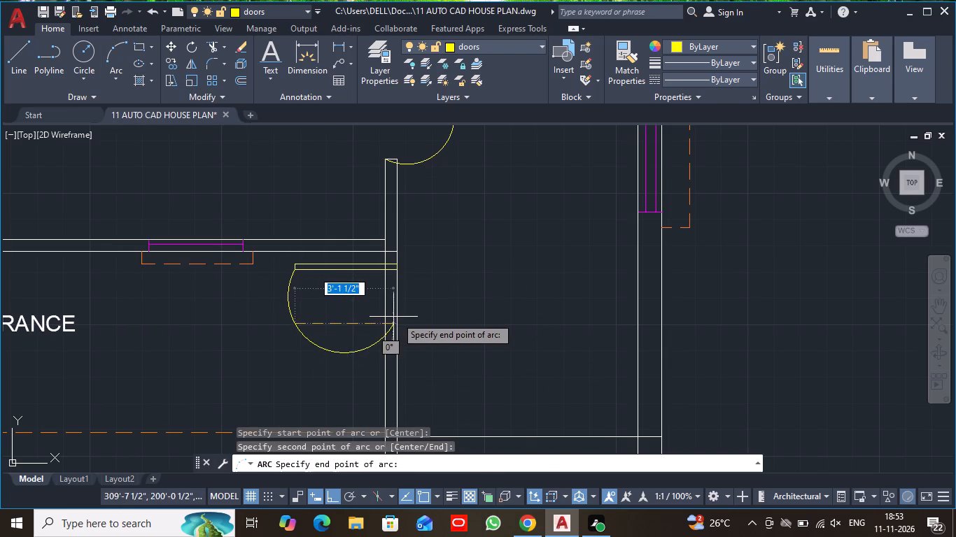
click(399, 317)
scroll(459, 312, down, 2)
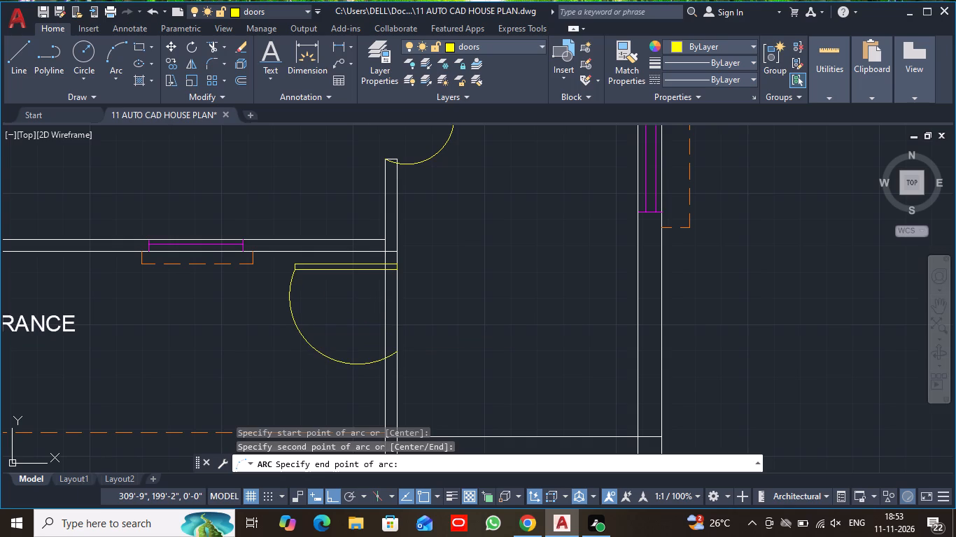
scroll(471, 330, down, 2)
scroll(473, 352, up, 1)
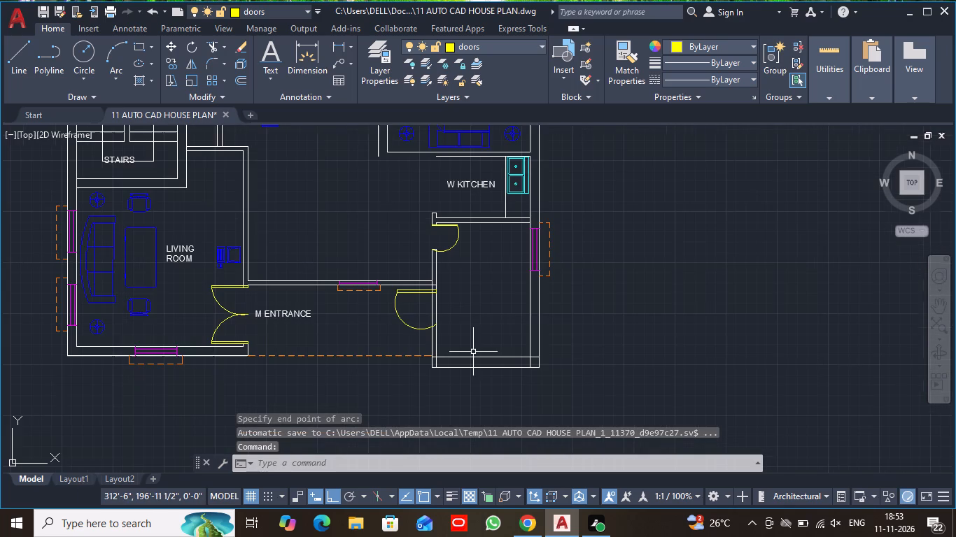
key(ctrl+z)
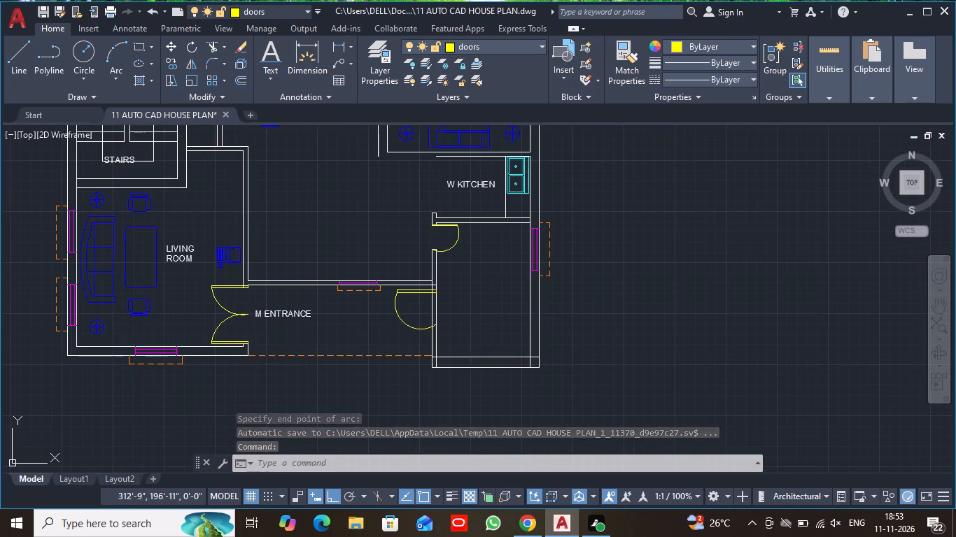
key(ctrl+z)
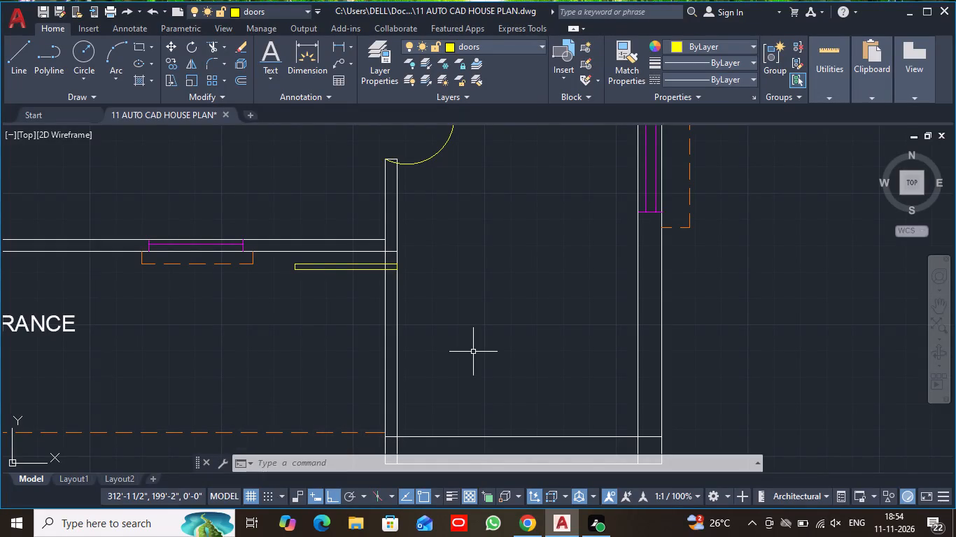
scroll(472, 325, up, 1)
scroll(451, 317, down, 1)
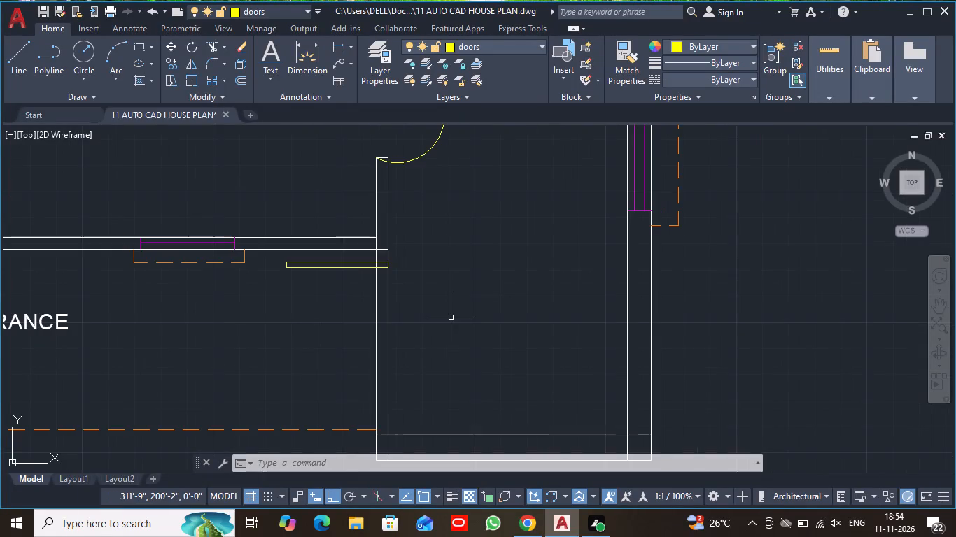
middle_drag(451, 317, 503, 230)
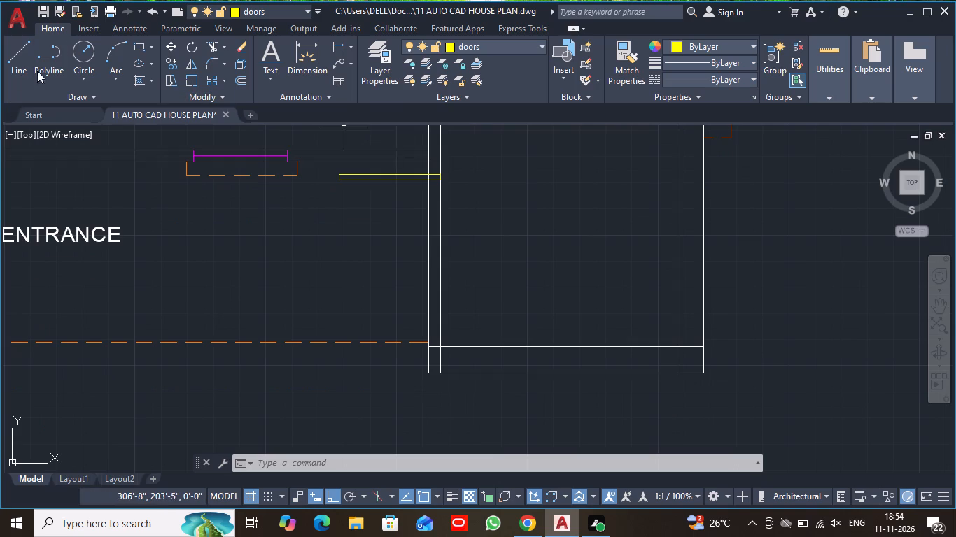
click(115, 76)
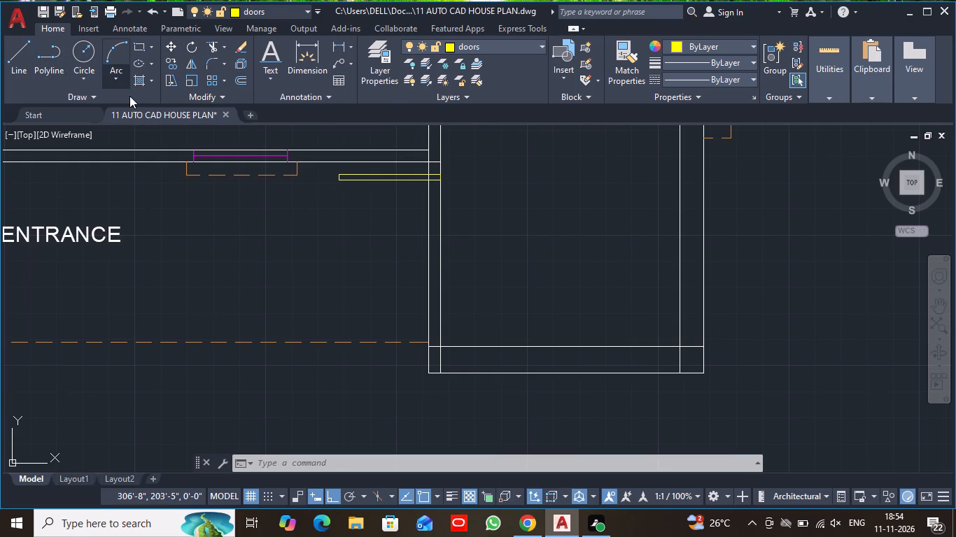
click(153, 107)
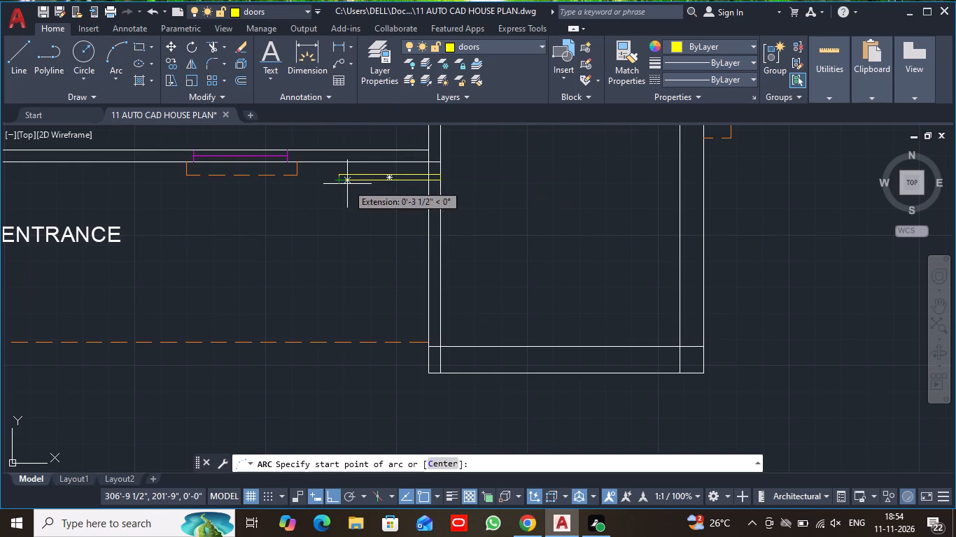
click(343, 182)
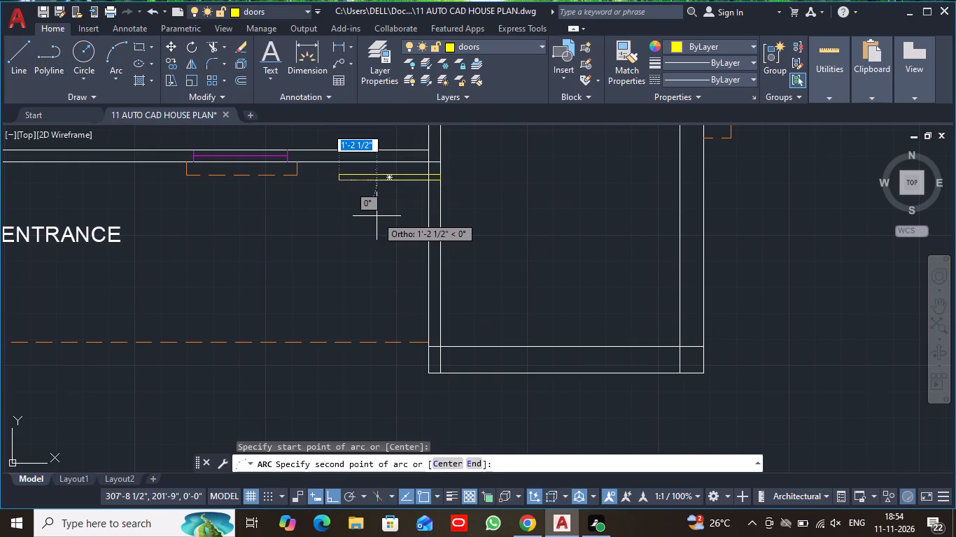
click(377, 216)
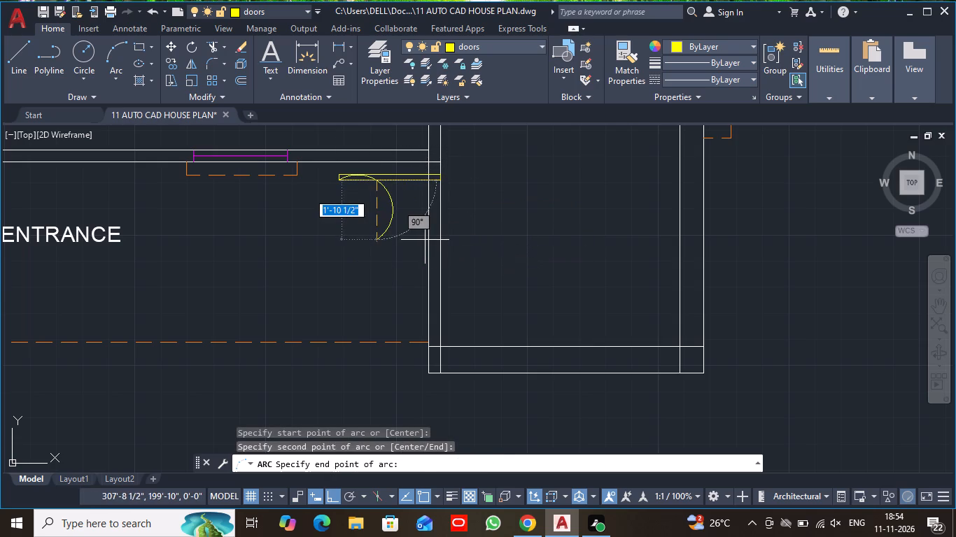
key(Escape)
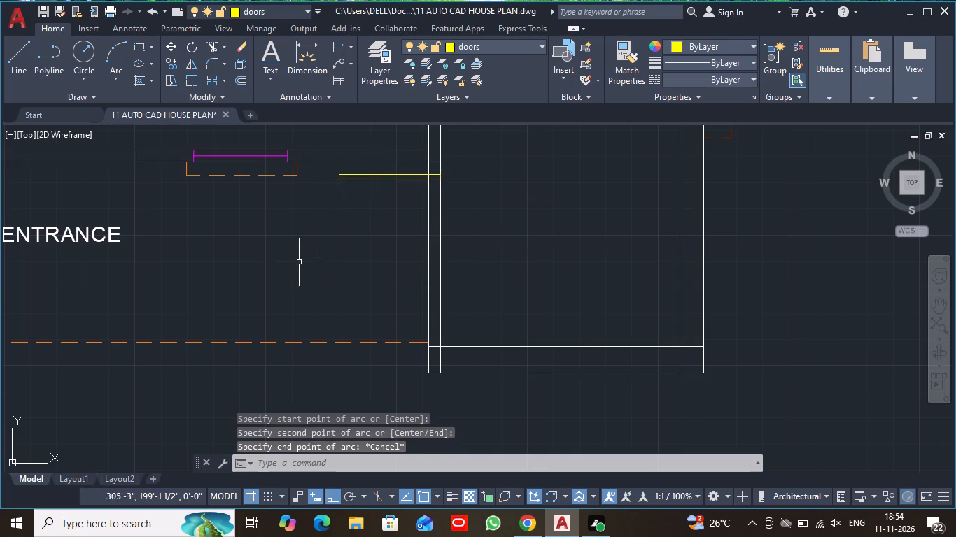
Draw a three-point swing arc from the second door leaf's southwest corner, bulging west and south, to the west wall's inner face.
click(115, 81)
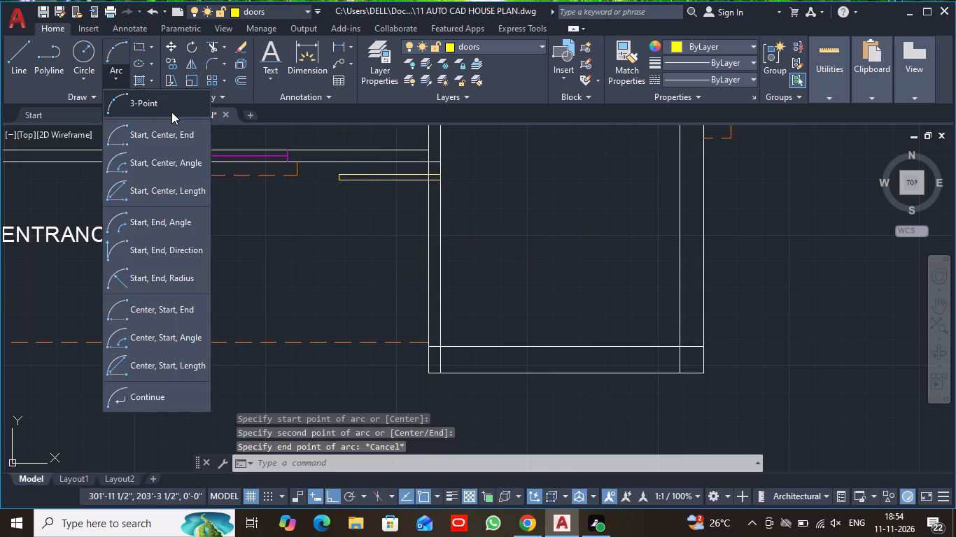
click(171, 105)
click(342, 181)
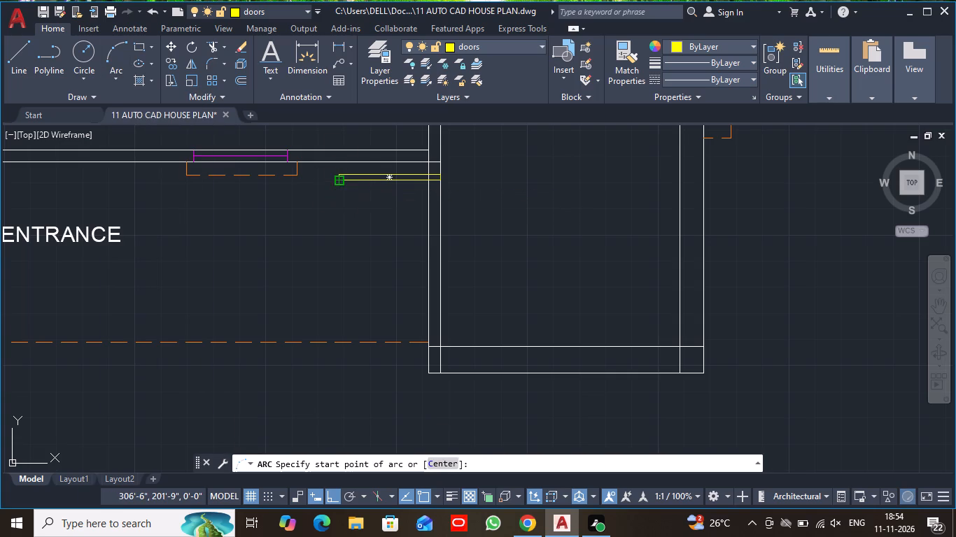
click(360, 236)
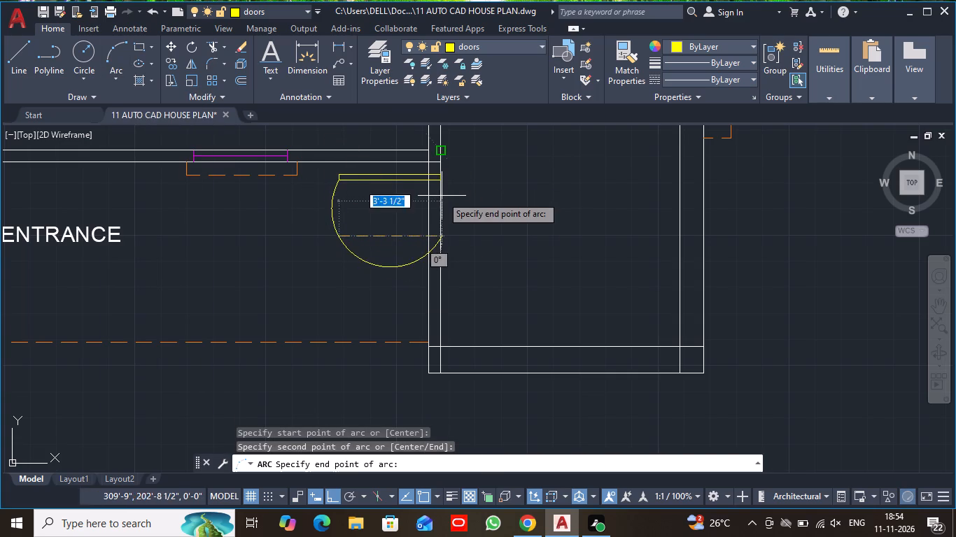
click(440, 220)
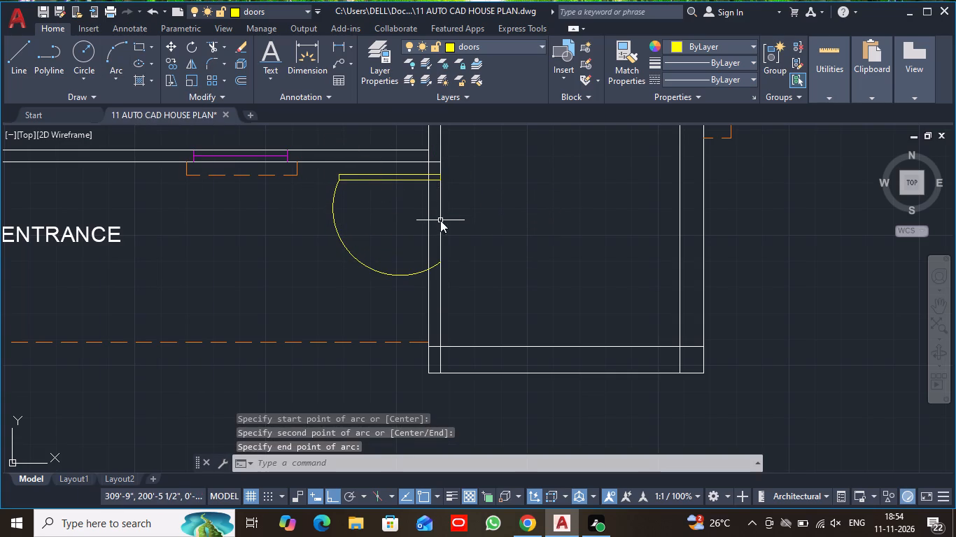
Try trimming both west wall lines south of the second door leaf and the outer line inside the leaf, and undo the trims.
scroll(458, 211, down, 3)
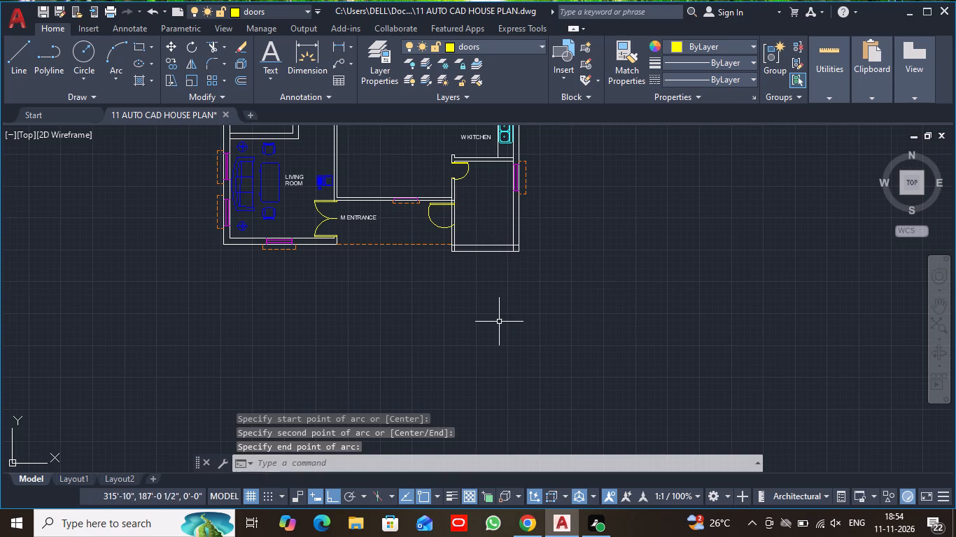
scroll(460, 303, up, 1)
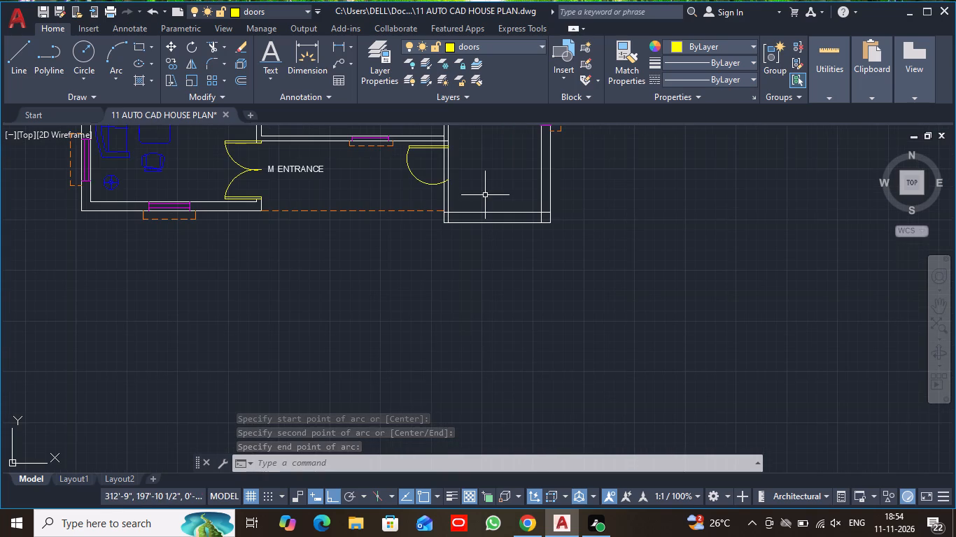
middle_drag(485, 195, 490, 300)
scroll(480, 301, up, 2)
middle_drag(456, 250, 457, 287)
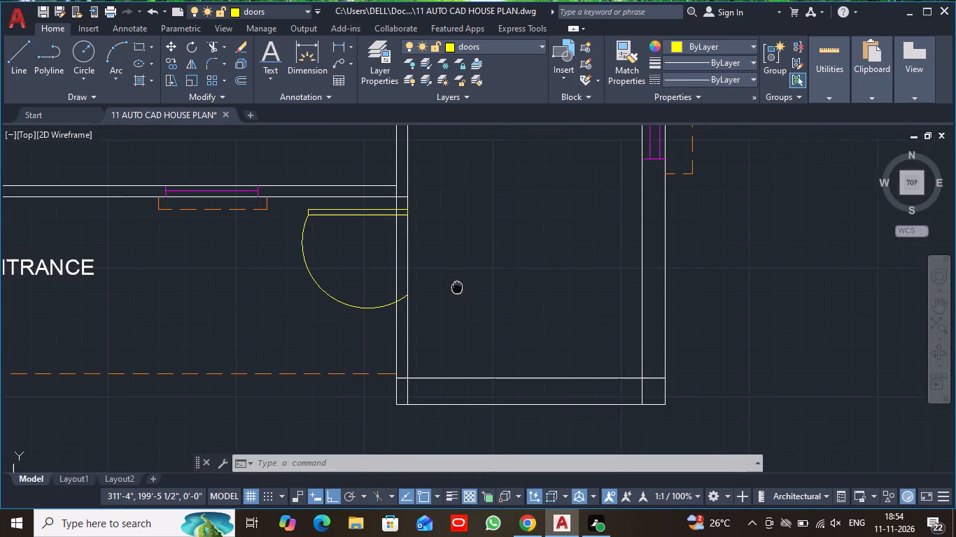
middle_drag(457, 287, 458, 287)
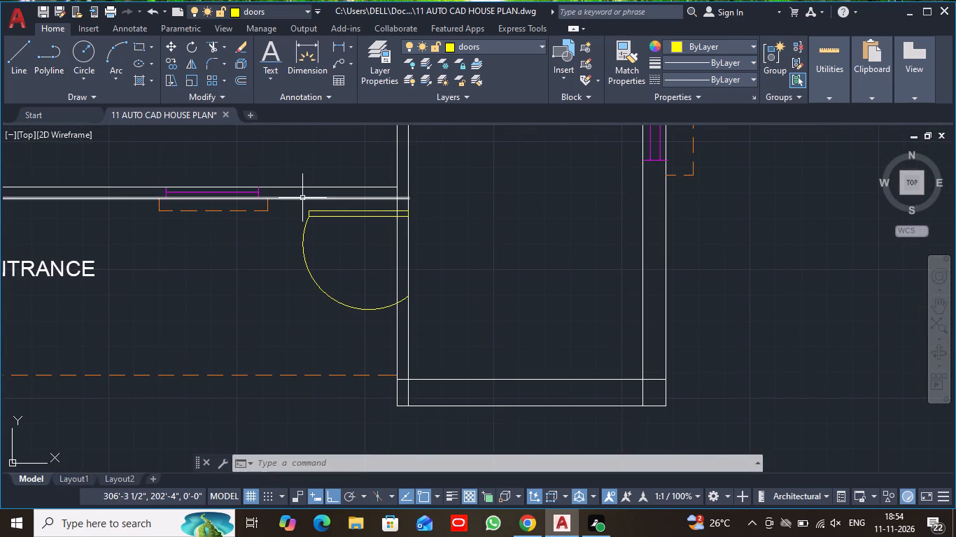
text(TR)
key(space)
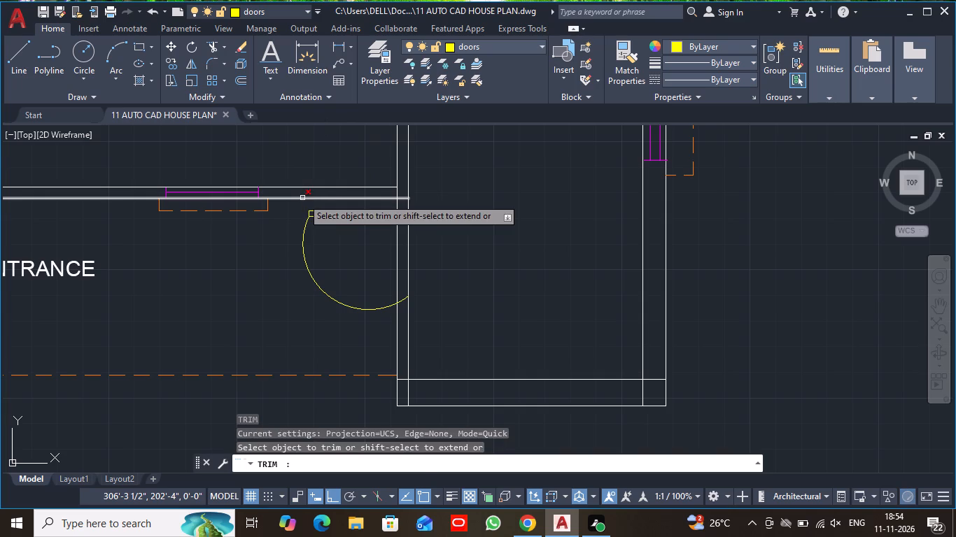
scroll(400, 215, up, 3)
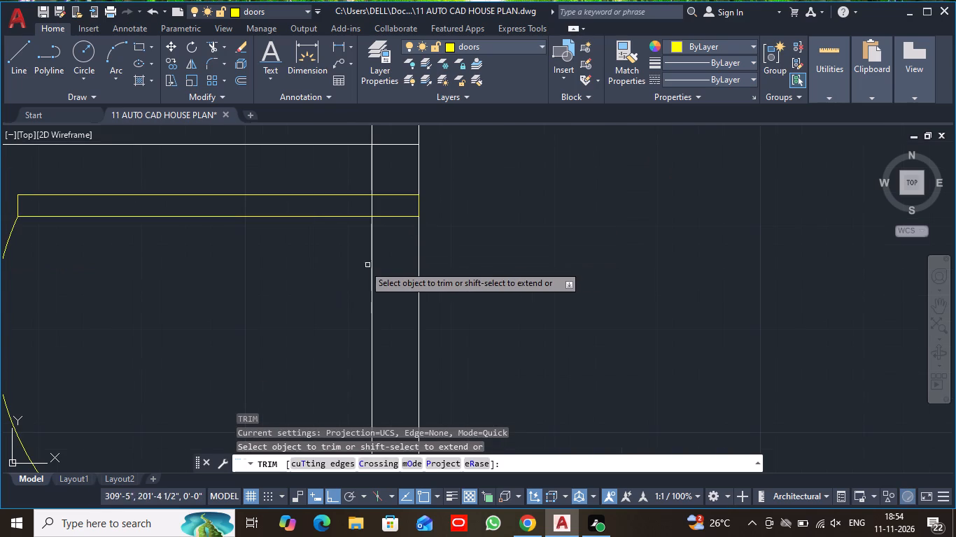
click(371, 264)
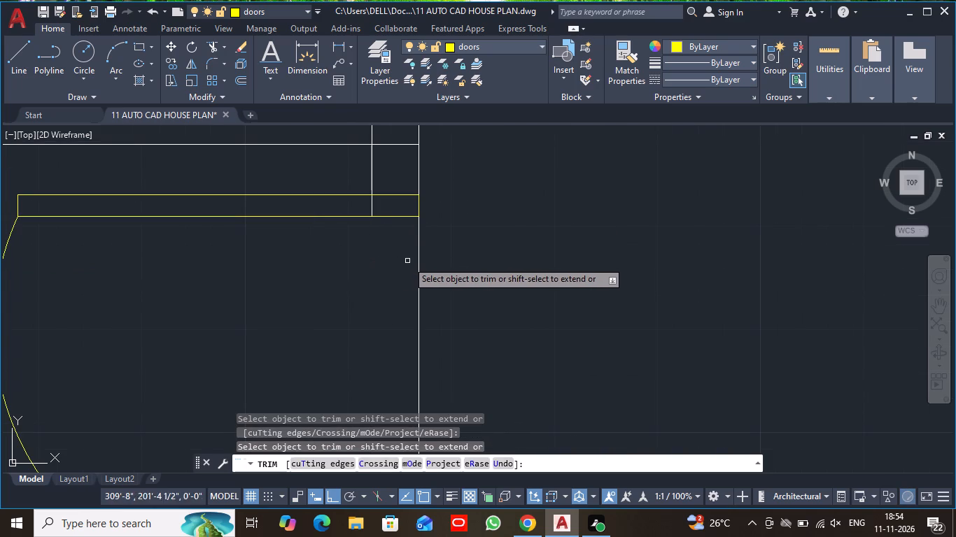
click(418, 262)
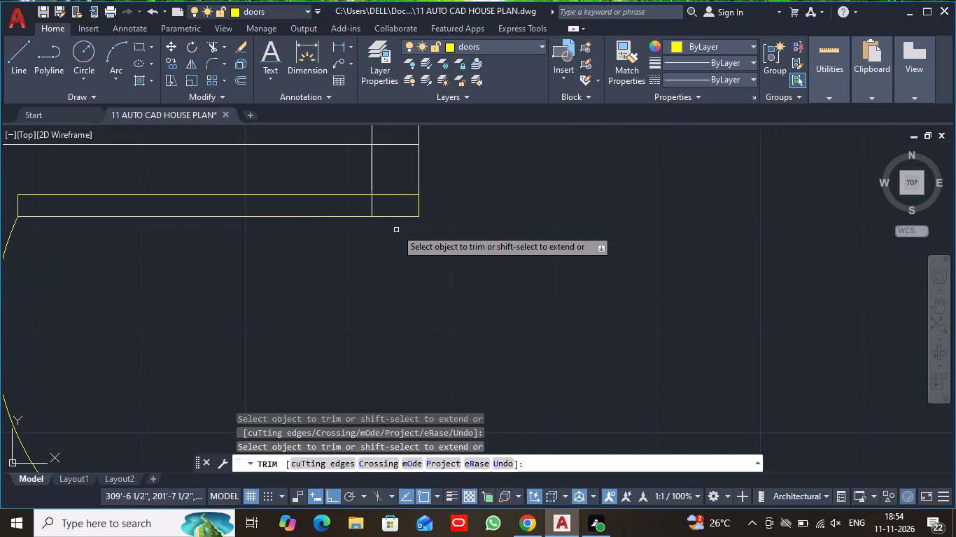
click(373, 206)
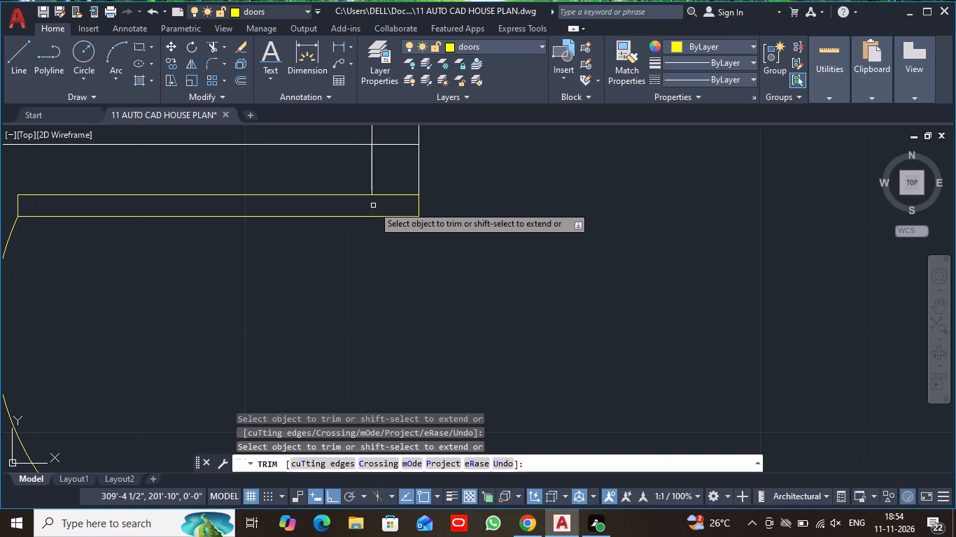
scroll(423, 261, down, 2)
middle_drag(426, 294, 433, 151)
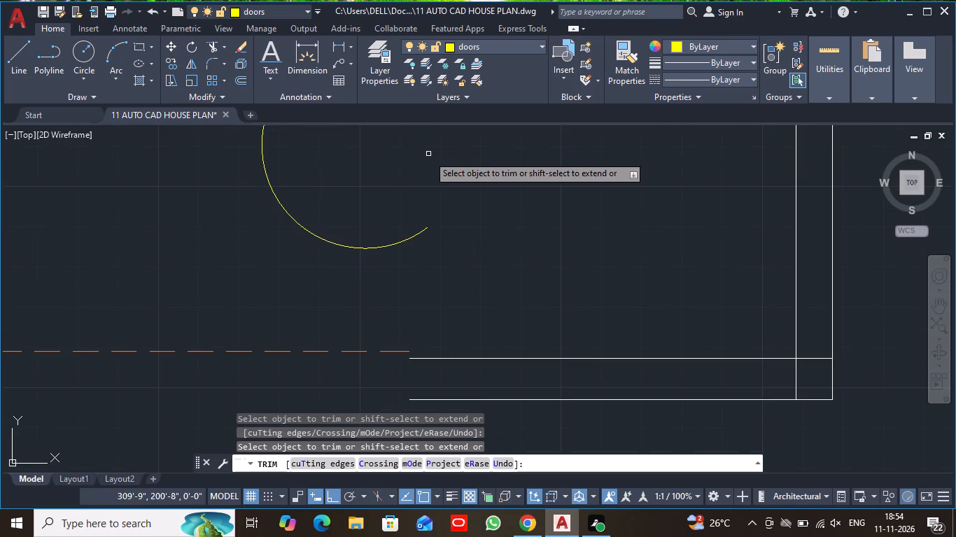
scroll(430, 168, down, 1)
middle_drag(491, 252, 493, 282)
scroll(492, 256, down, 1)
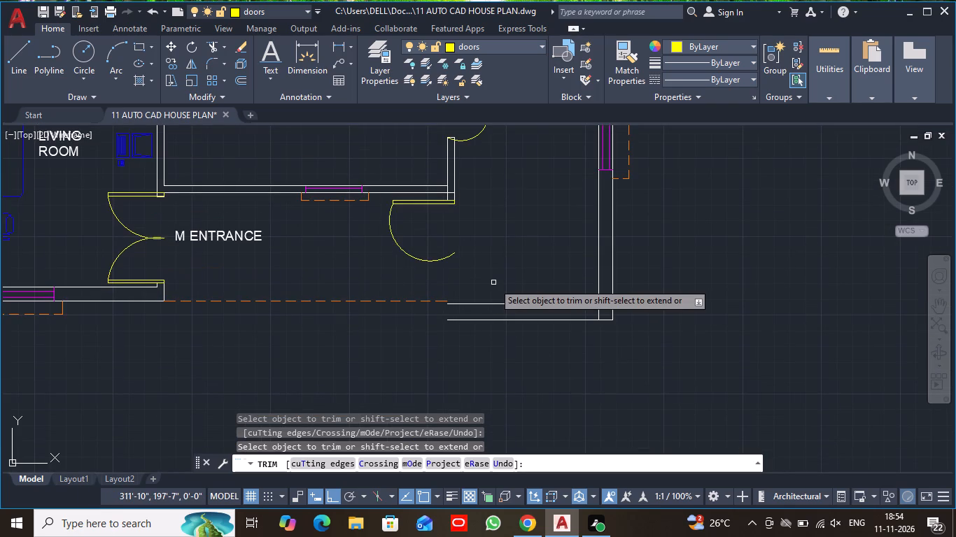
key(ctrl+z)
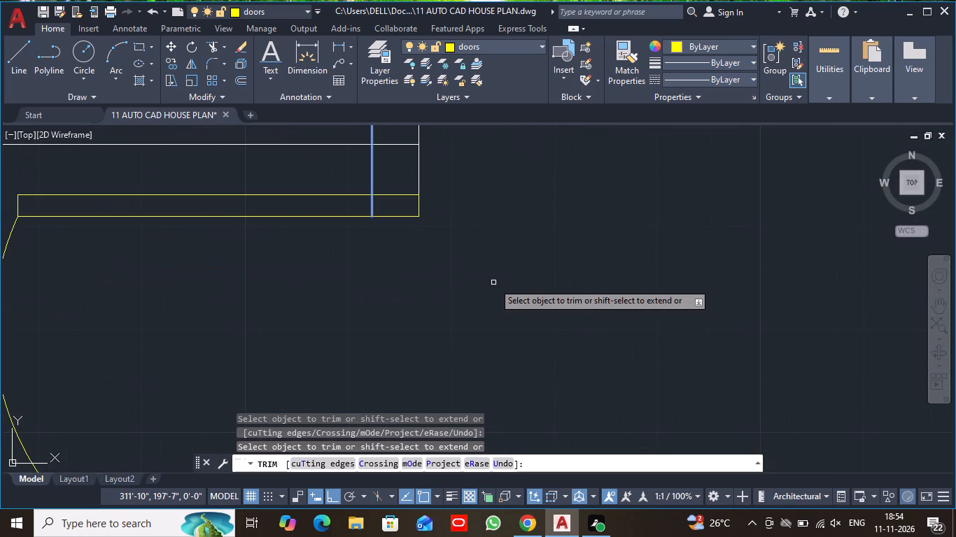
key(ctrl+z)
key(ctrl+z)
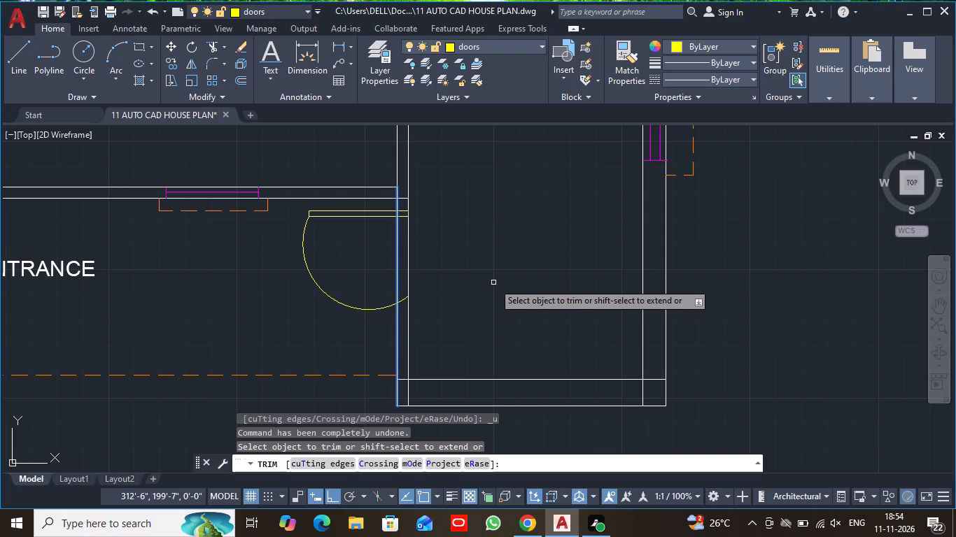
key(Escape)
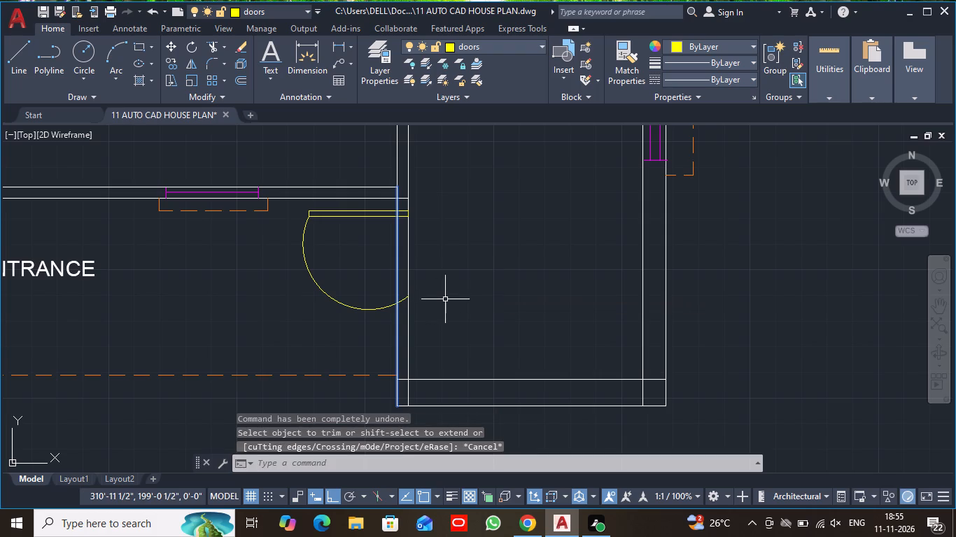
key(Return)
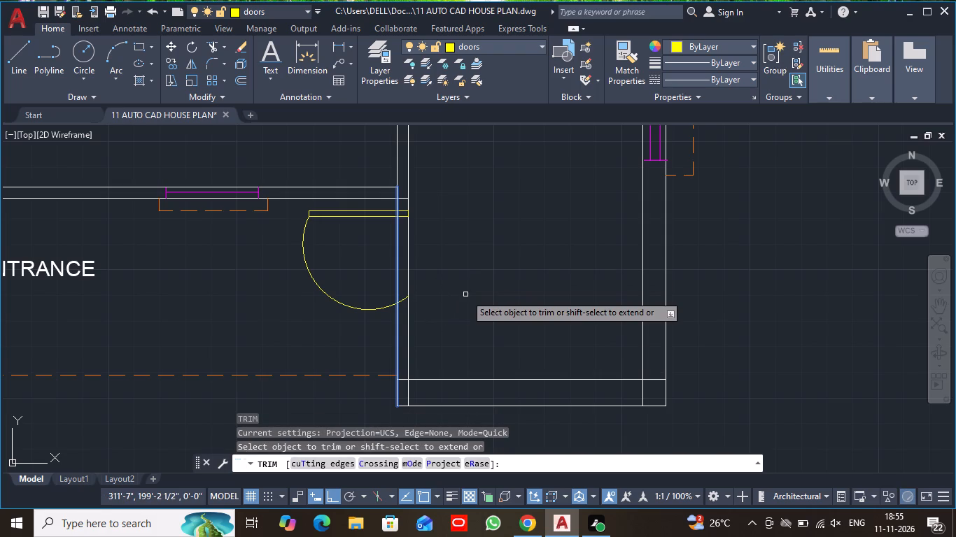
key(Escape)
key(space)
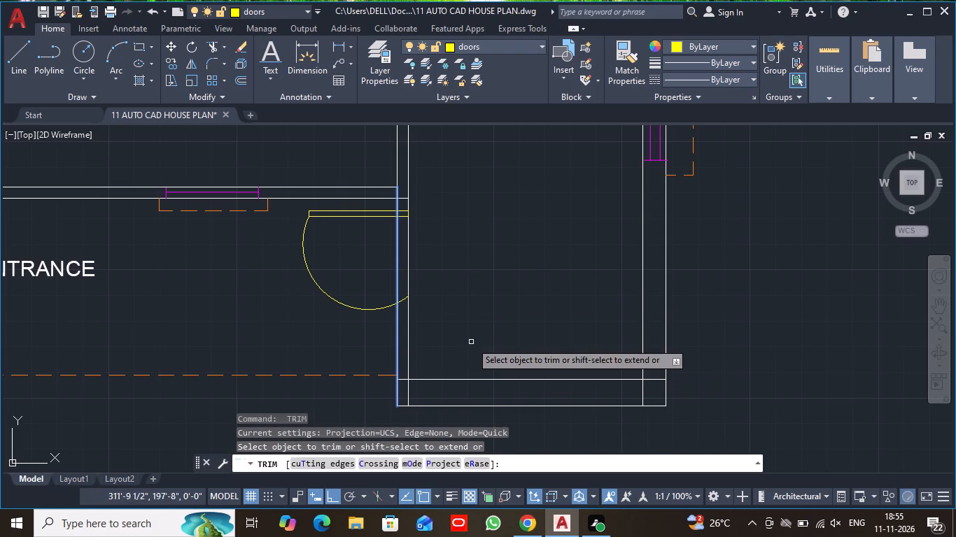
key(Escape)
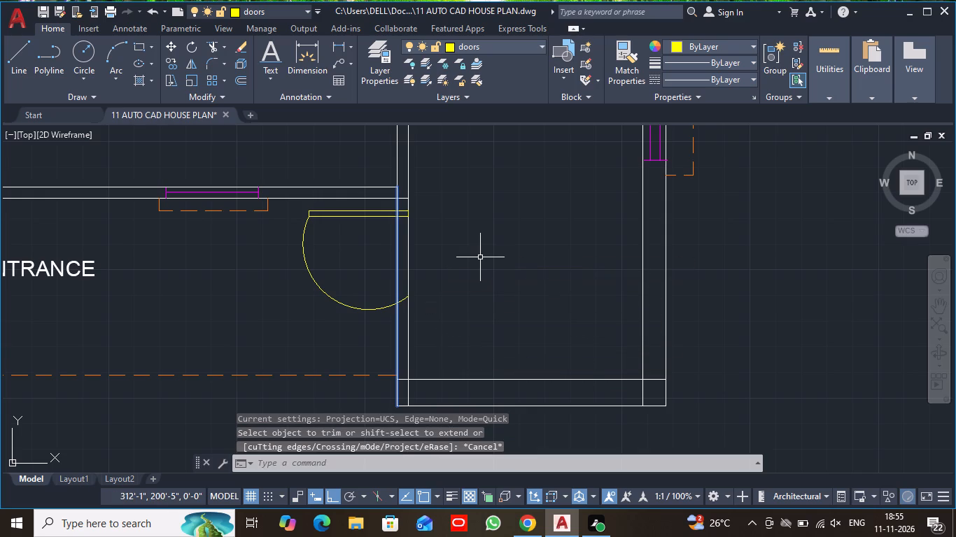
Trim the west wall's inner line between the second door leaf and the south end of its swing arc.
text(TR)
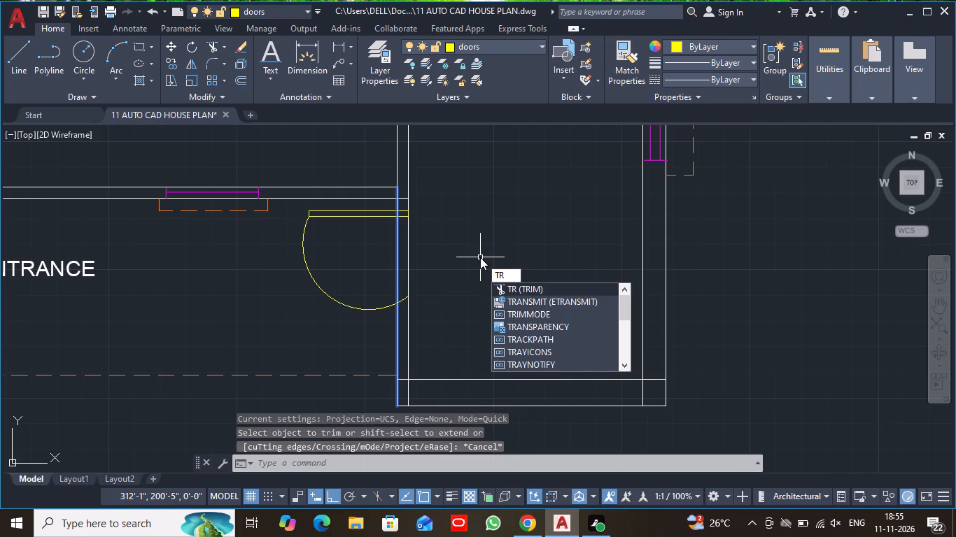
key(space)
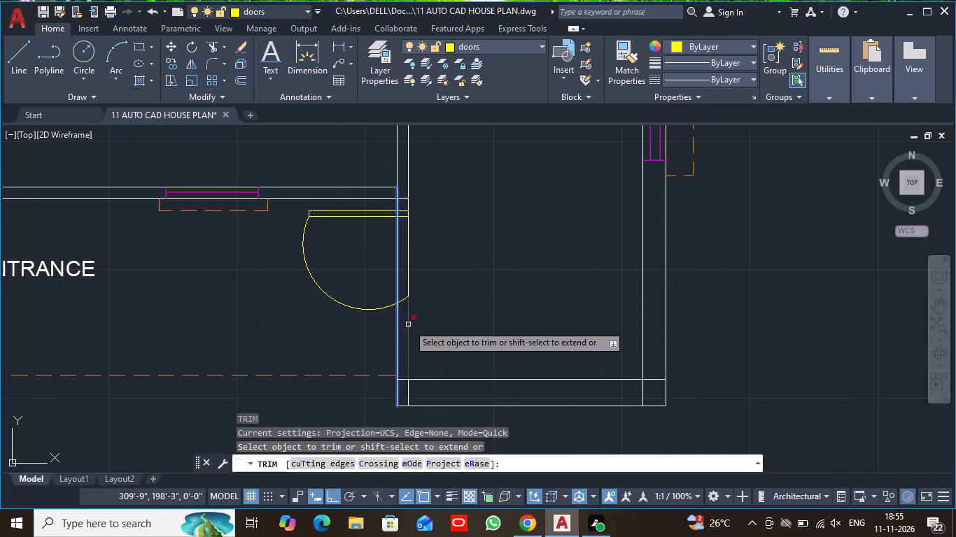
click(407, 255)
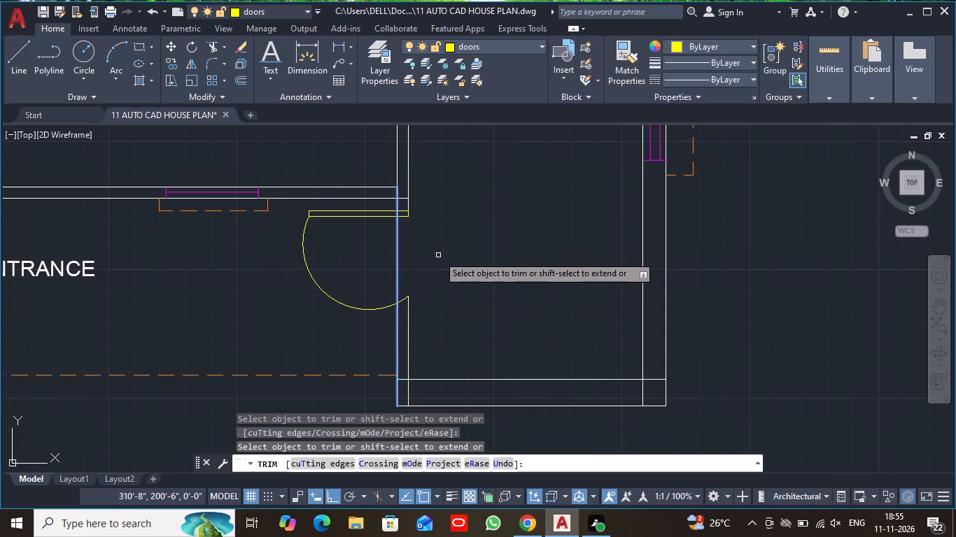
scroll(453, 225, up, 3)
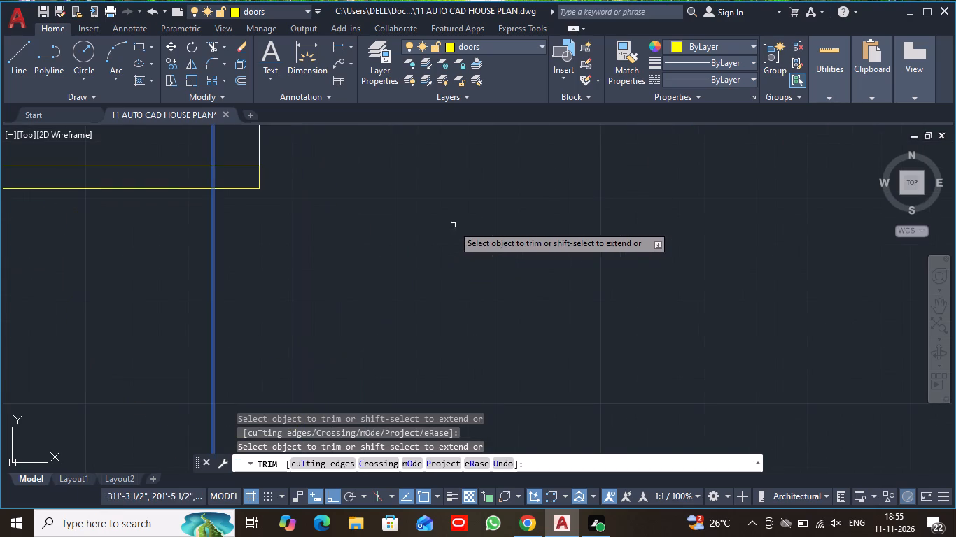
scroll(318, 210, down, 2)
key(Escape)
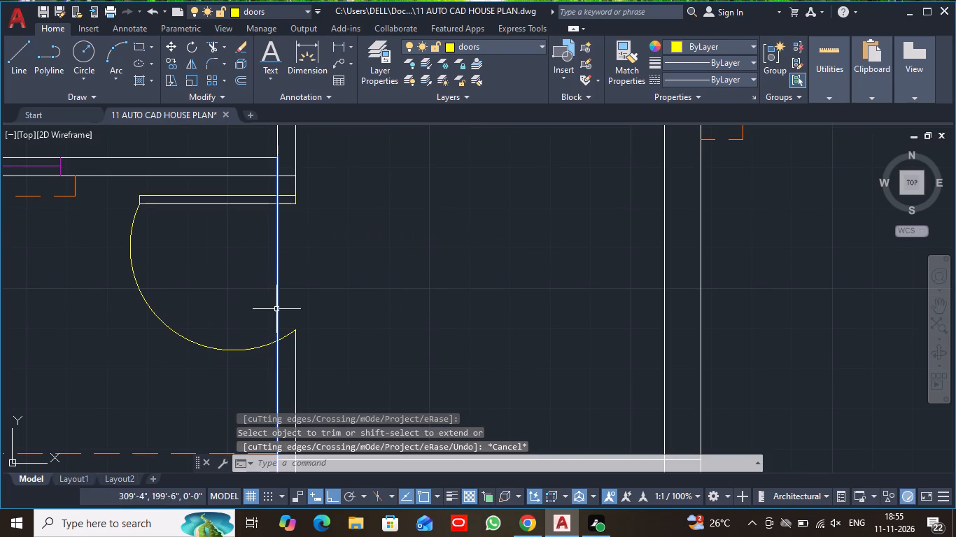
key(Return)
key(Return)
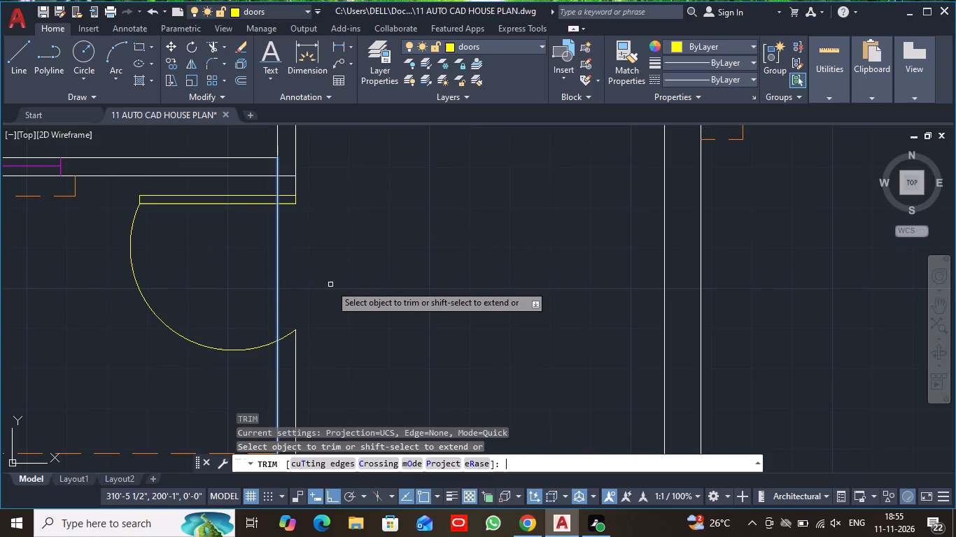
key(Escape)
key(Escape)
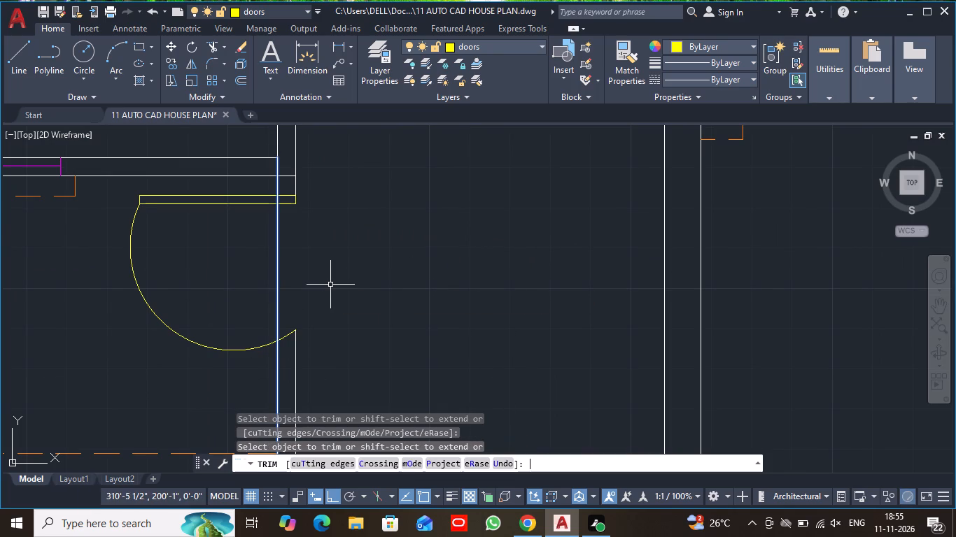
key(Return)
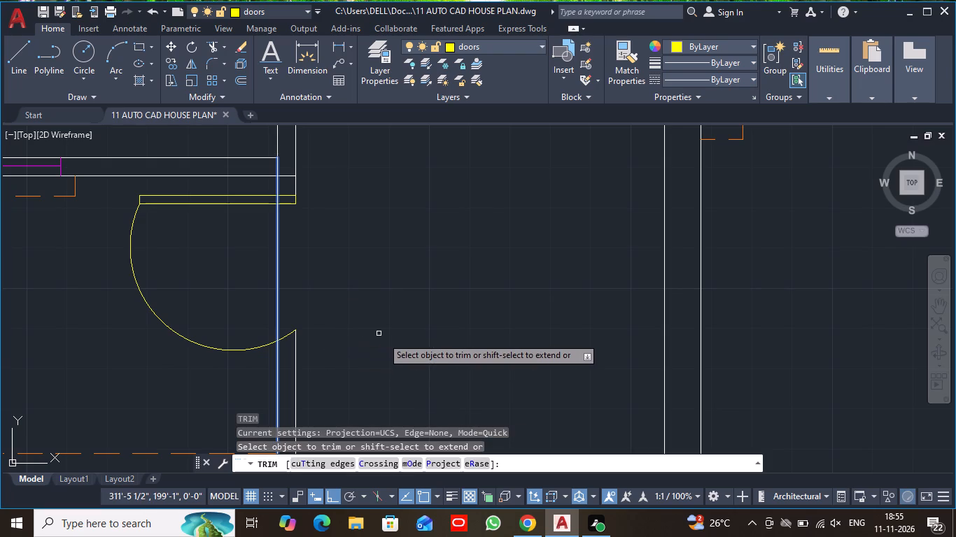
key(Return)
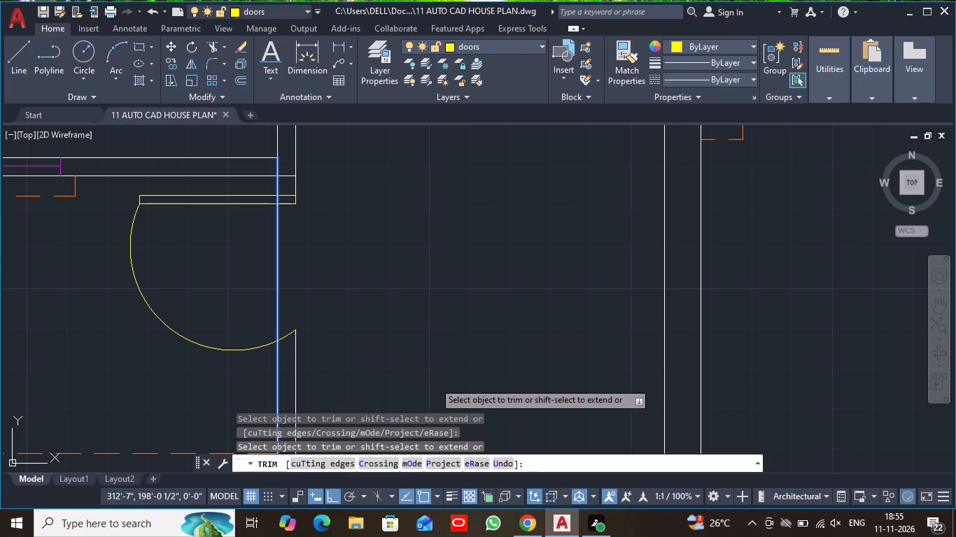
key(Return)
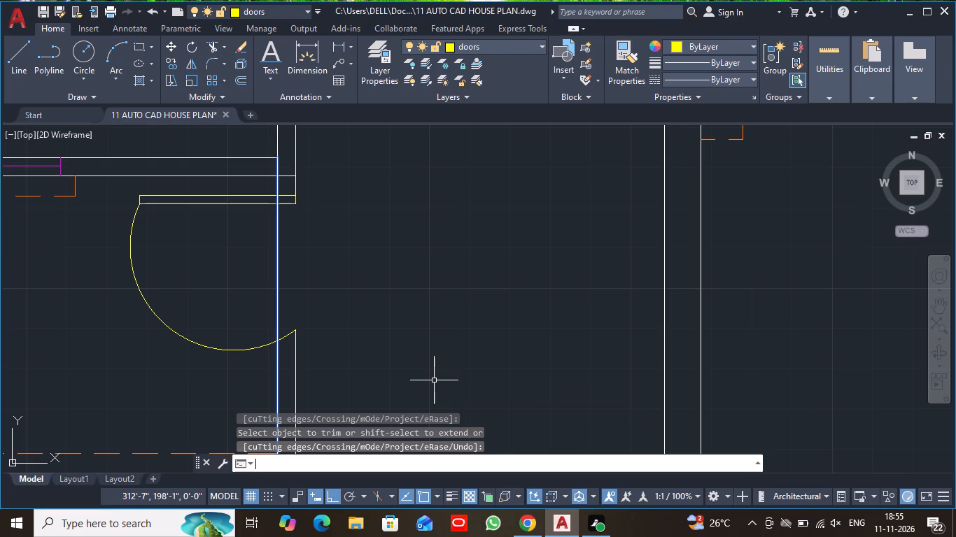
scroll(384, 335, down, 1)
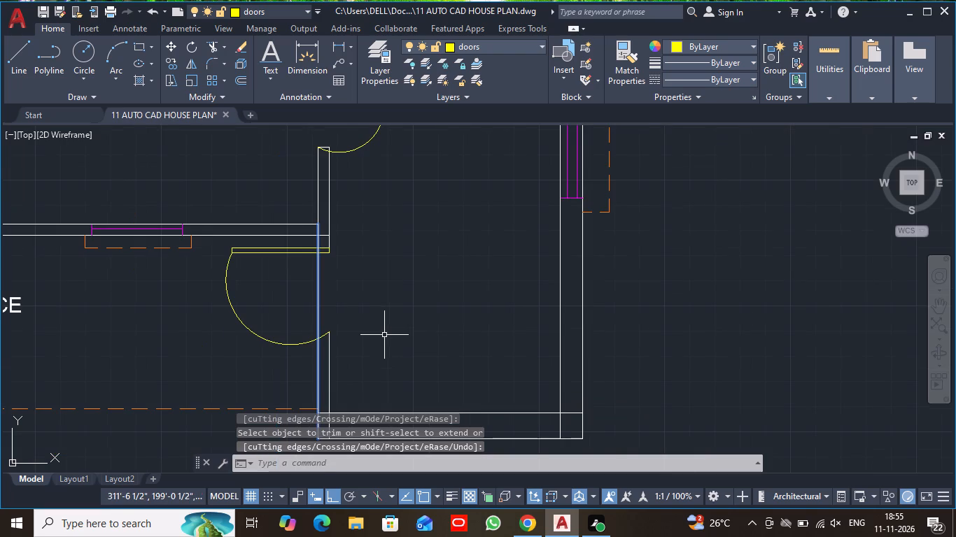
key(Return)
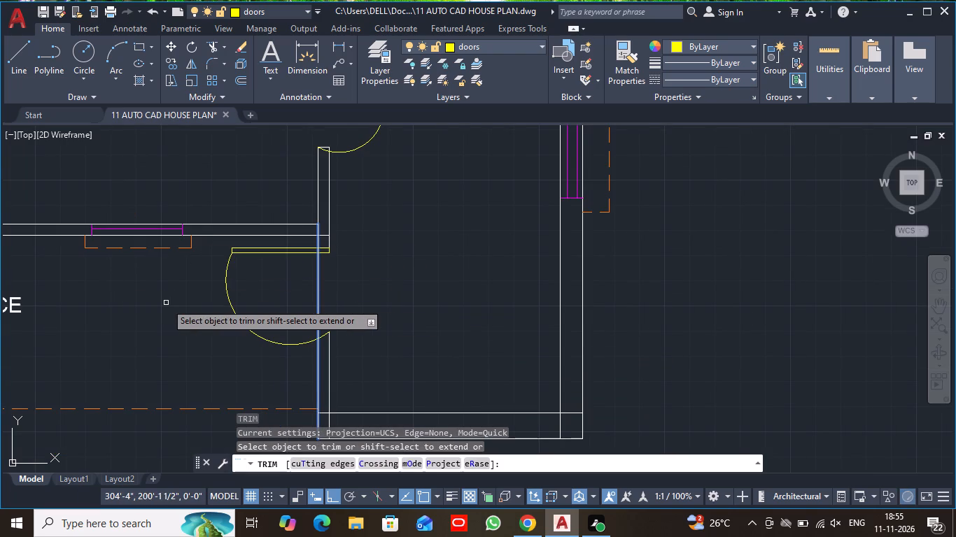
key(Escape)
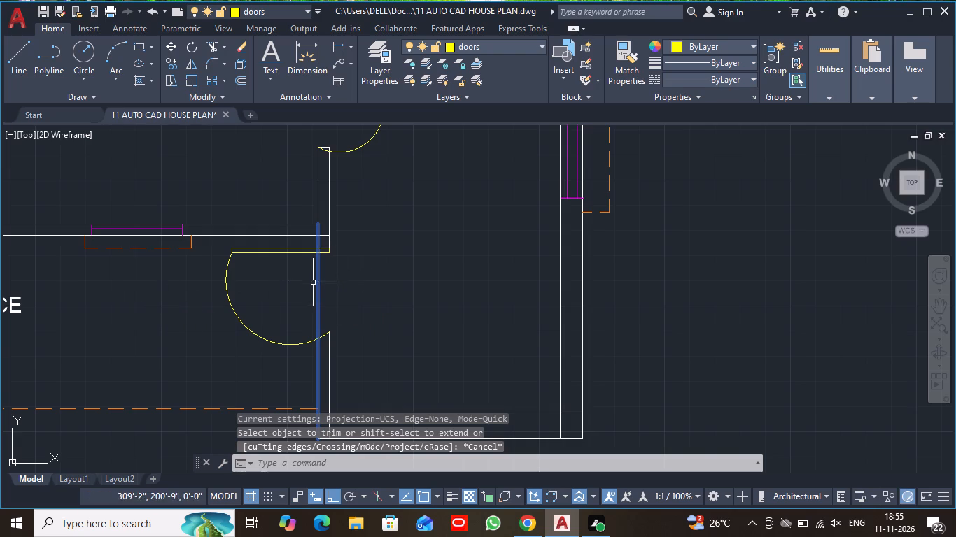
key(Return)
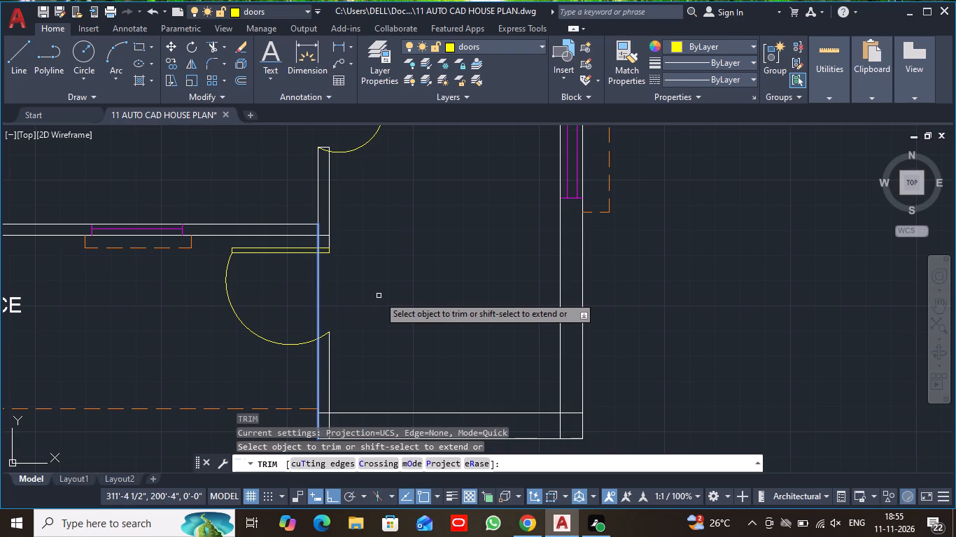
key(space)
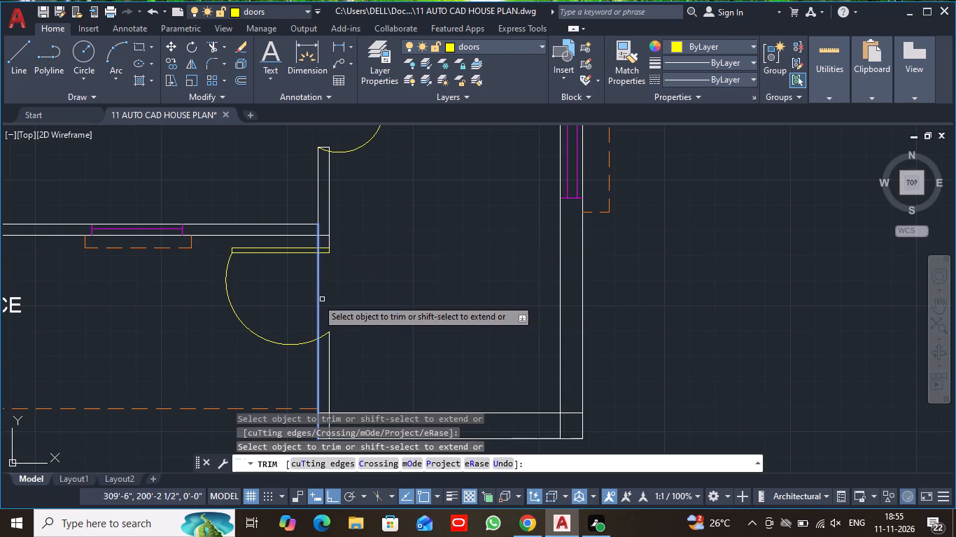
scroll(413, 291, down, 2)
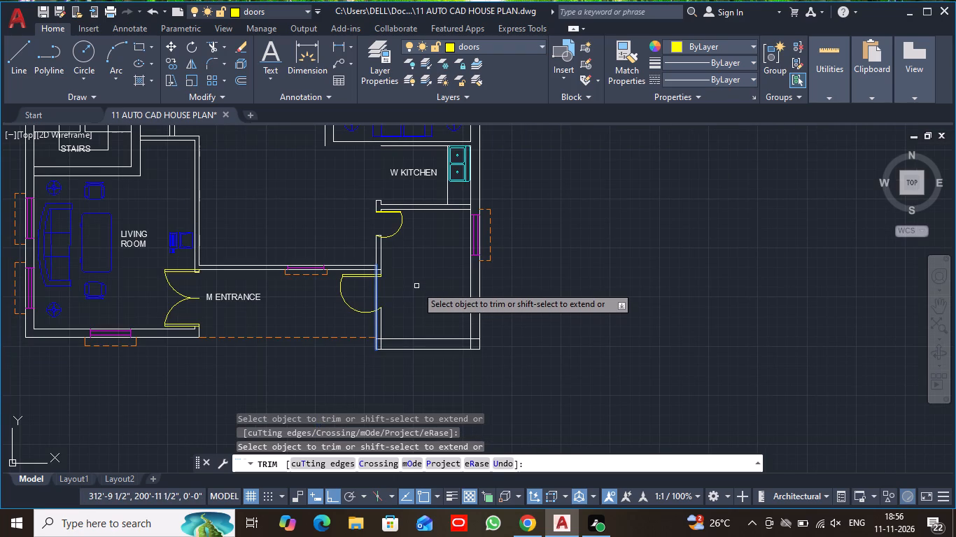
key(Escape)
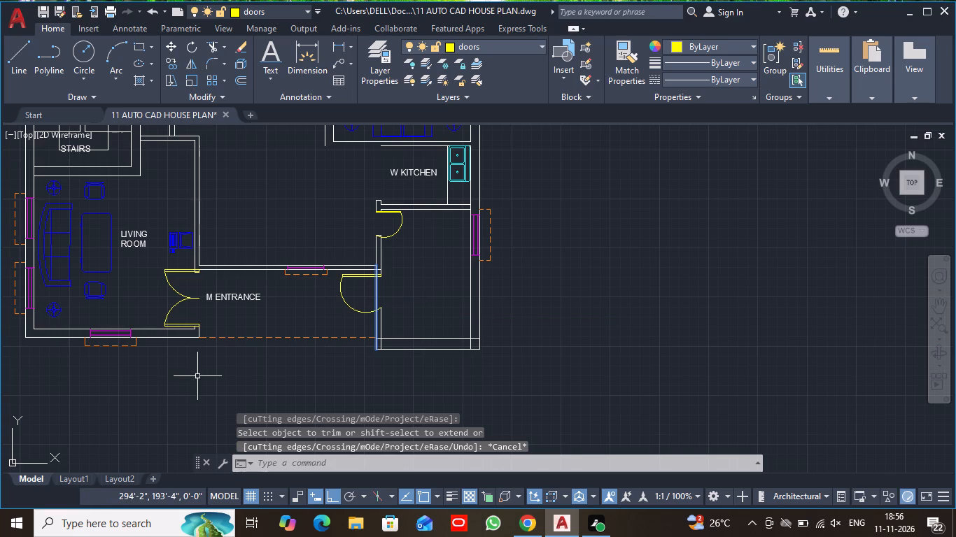
Look over the original house plan and its copy, including the copy's southeast room and M Entrance area.
scroll(247, 380, down, 2)
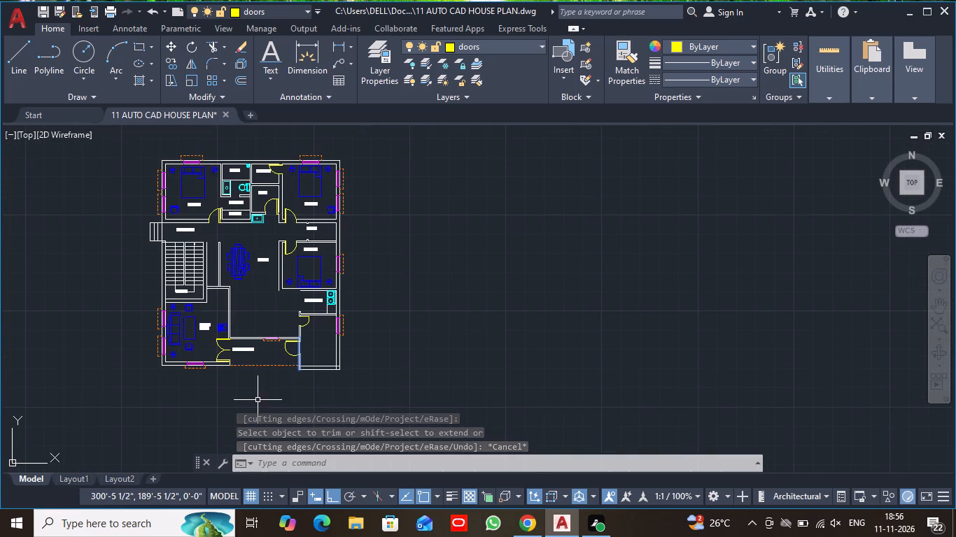
scroll(272, 398, up, 2)
middle_drag(291, 392, 293, 392)
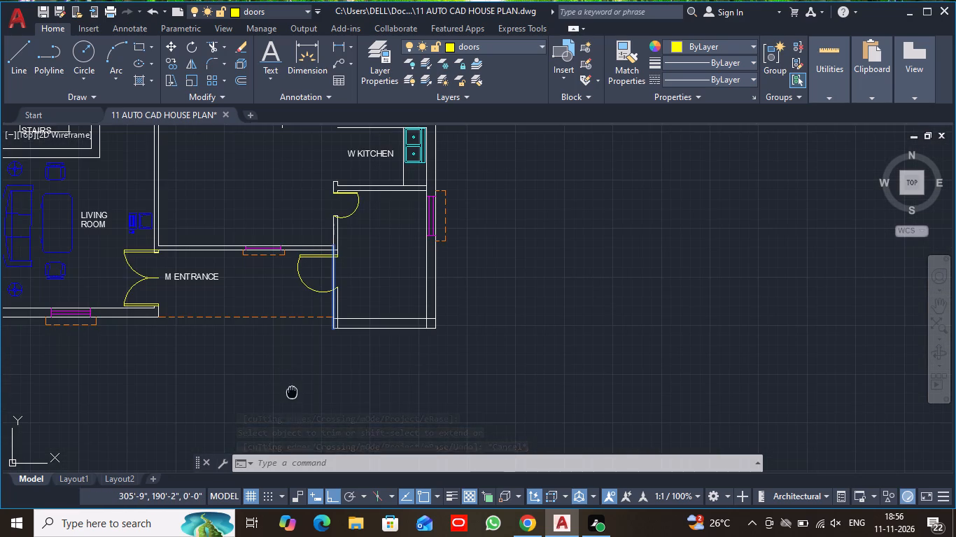
middle_drag(293, 392, 294, 410)
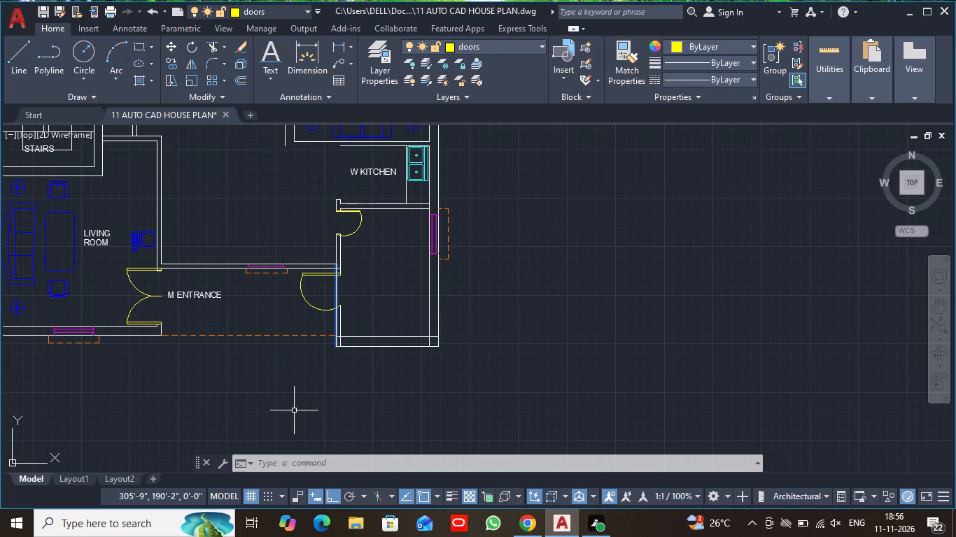
scroll(294, 410, down, 4)
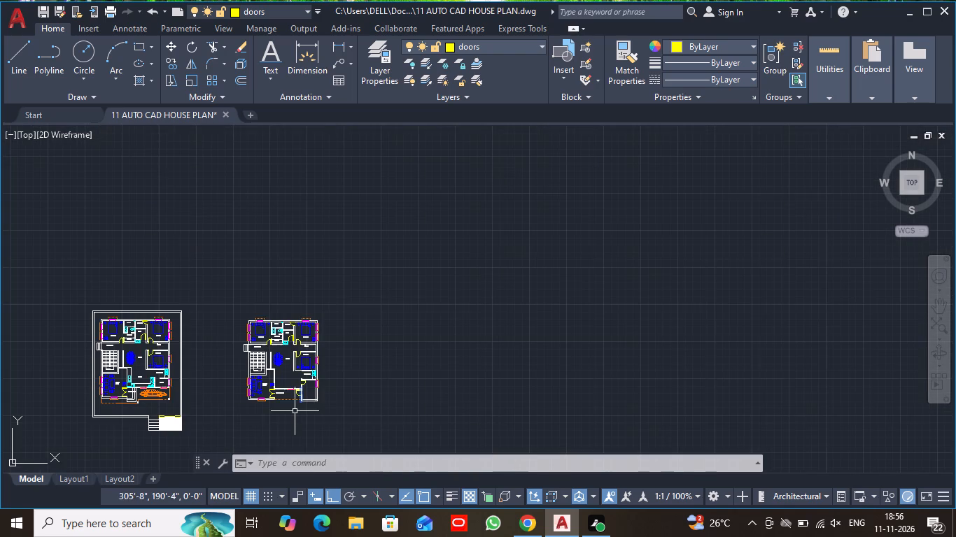
middle_drag(216, 412, 334, 287)
scroll(334, 287, up, 1)
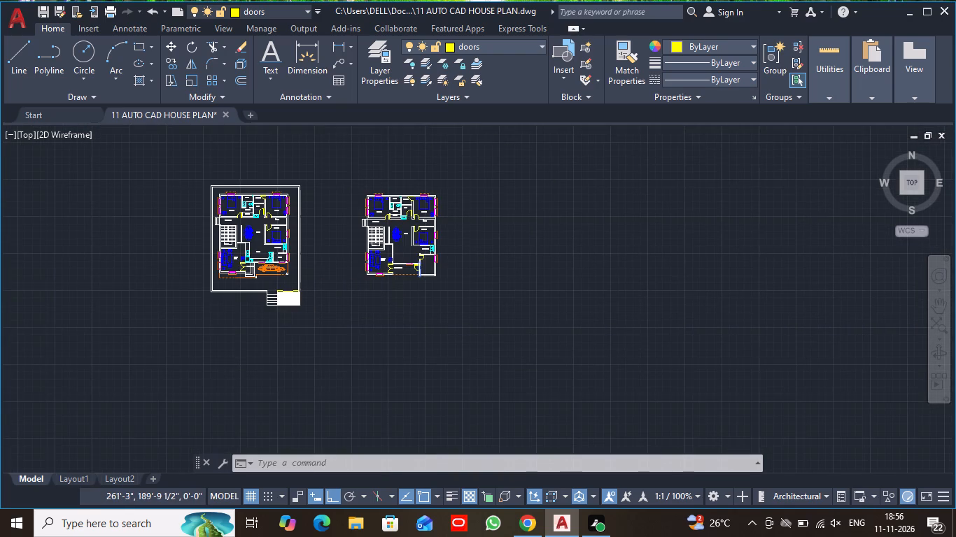
middle_drag(348, 266, 273, 308)
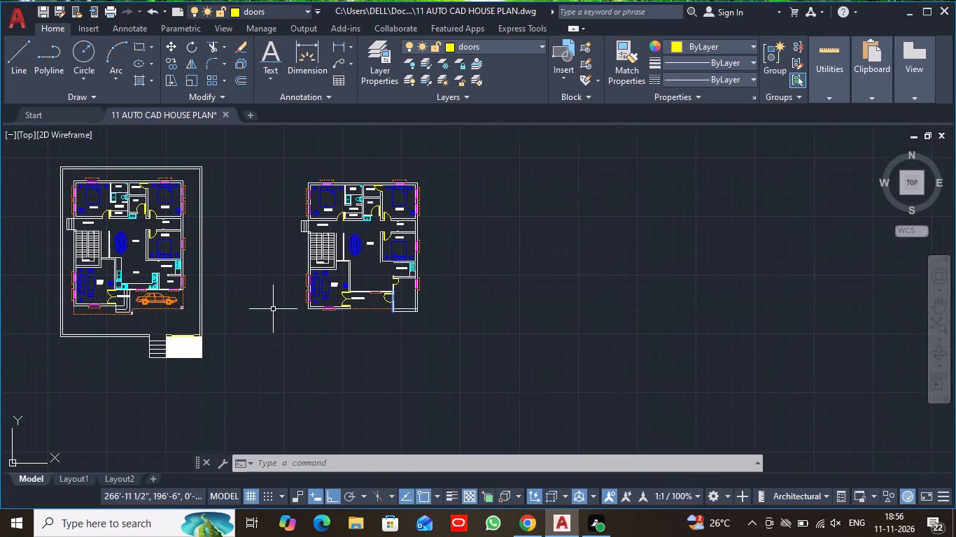
scroll(273, 309, up, 1)
scroll(276, 306, down, 1)
middle_drag(276, 306, 236, 306)
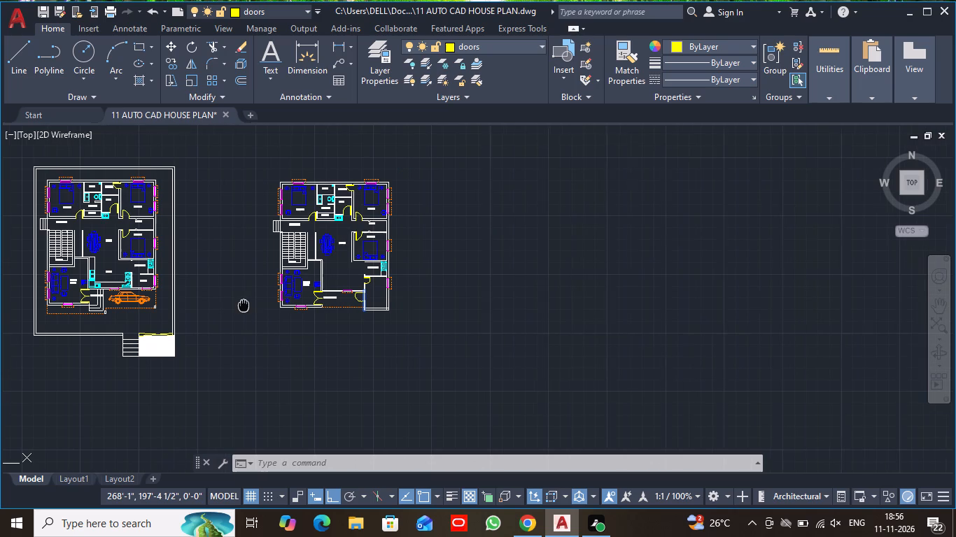
middle_drag(236, 306, 230, 305)
scroll(339, 367, up, 3)
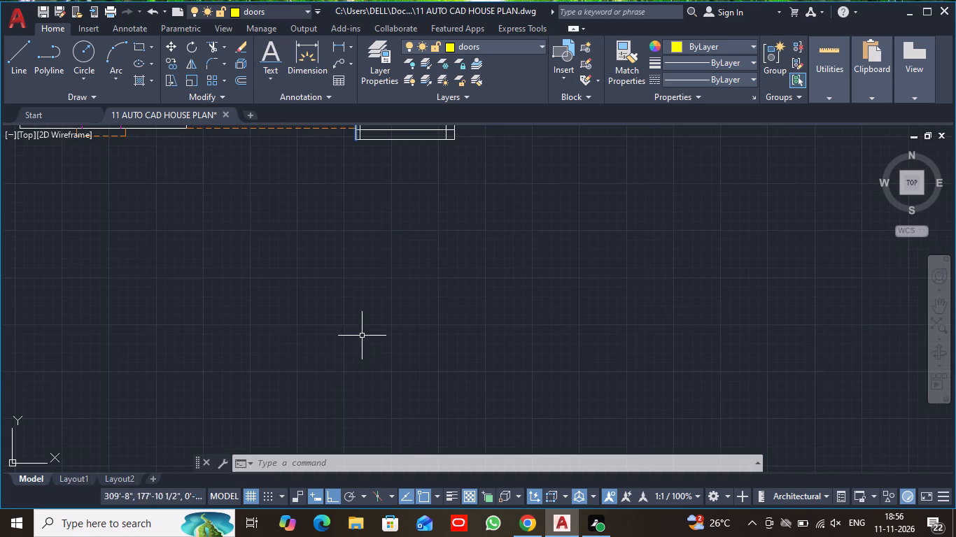
scroll(372, 316, down, 1)
middle_drag(391, 315, 366, 381)
middle_click(365, 373)
middle_click(365, 372)
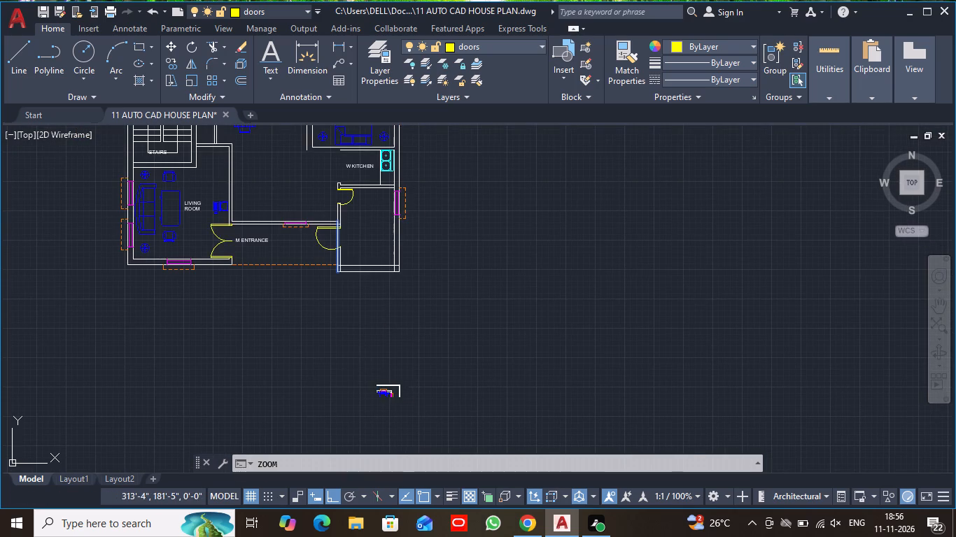
scroll(365, 372, down, 2)
scroll(421, 387, up, 3)
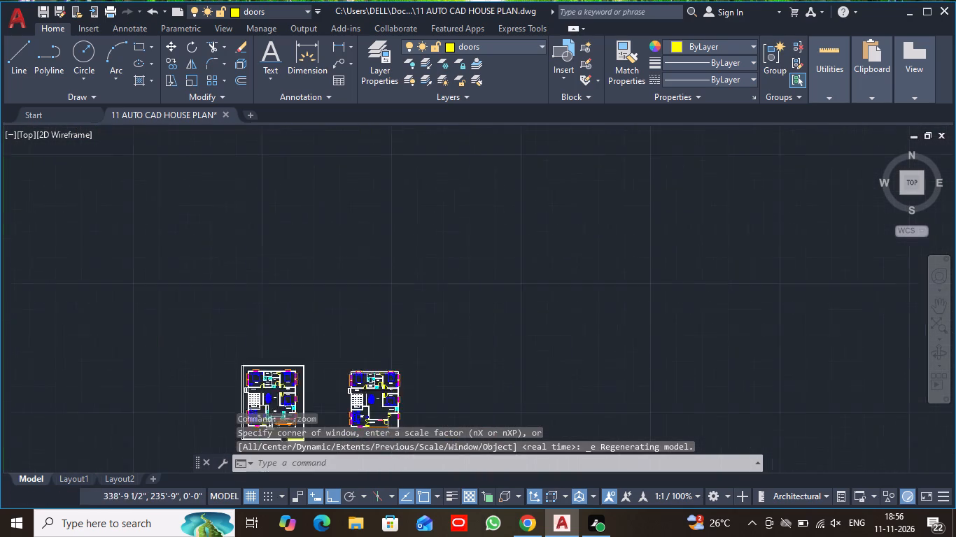
middle_drag(426, 375, 477, 170)
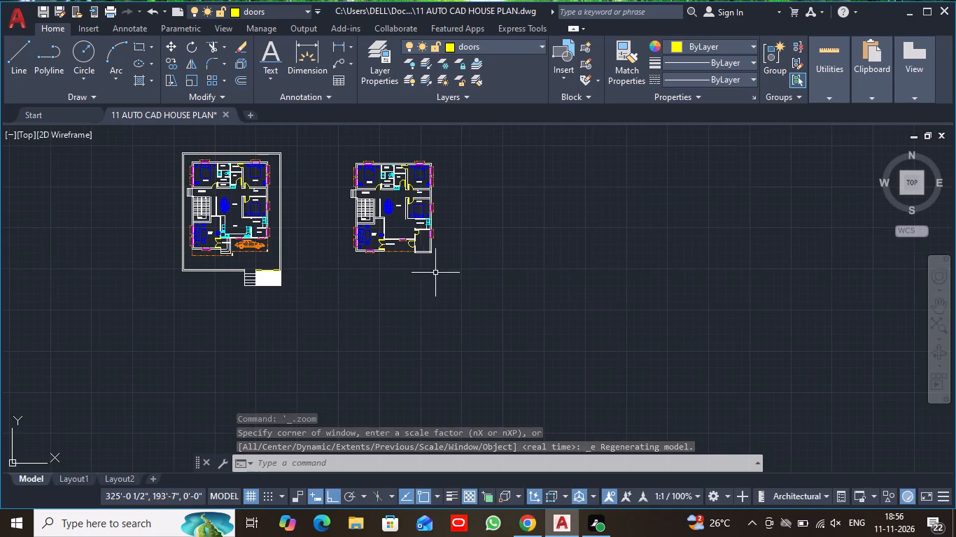
Trim the west wall's outer line across the second door opening and inside the second door leaf.
scroll(430, 279, up, 4)
middle_drag(400, 261, 402, 408)
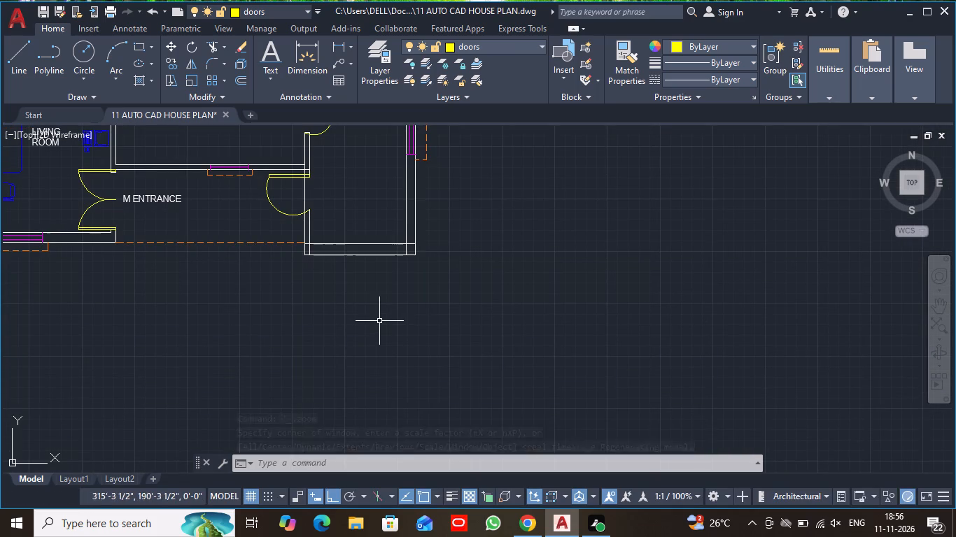
middle_drag(370, 318, 350, 406)
scroll(346, 405, up, 1)
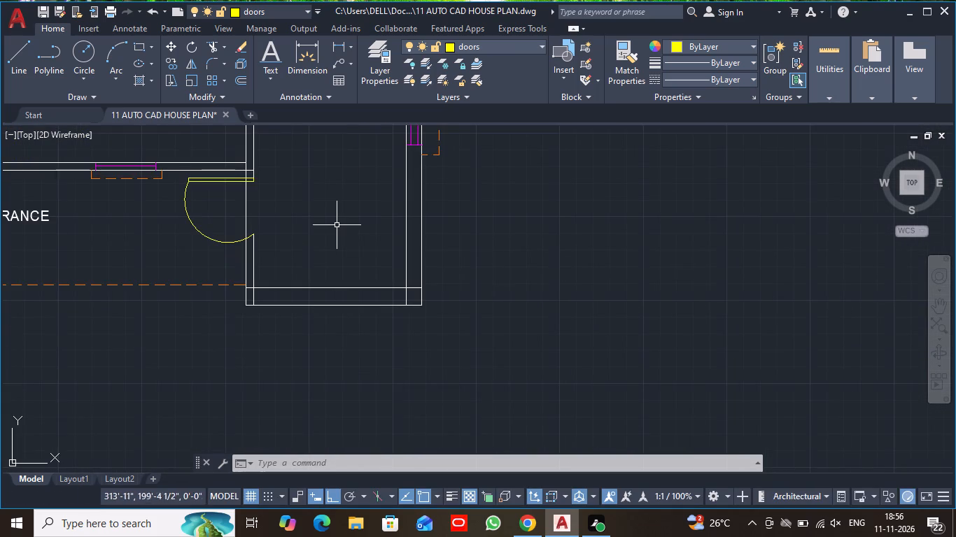
scroll(337, 224, up, 1)
text(TR)
key(space)
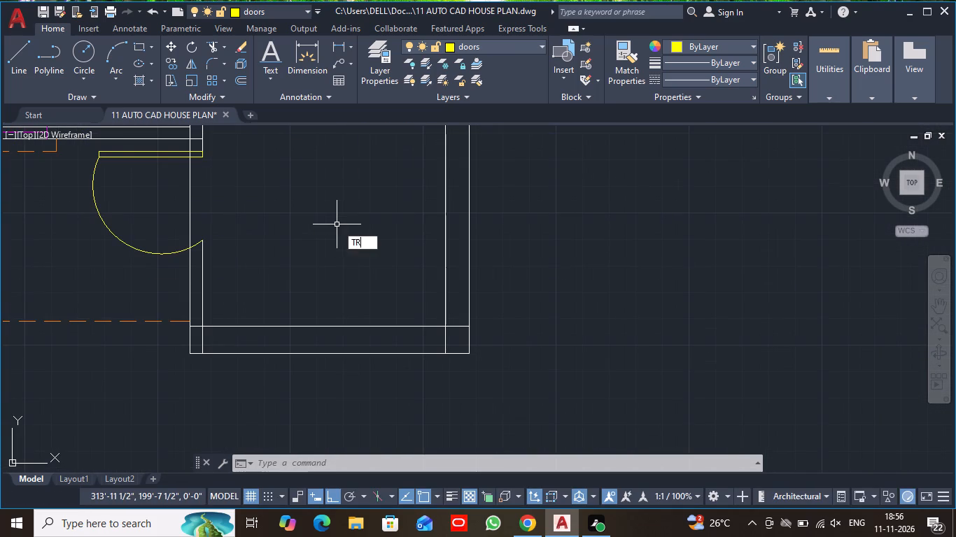
click(189, 208)
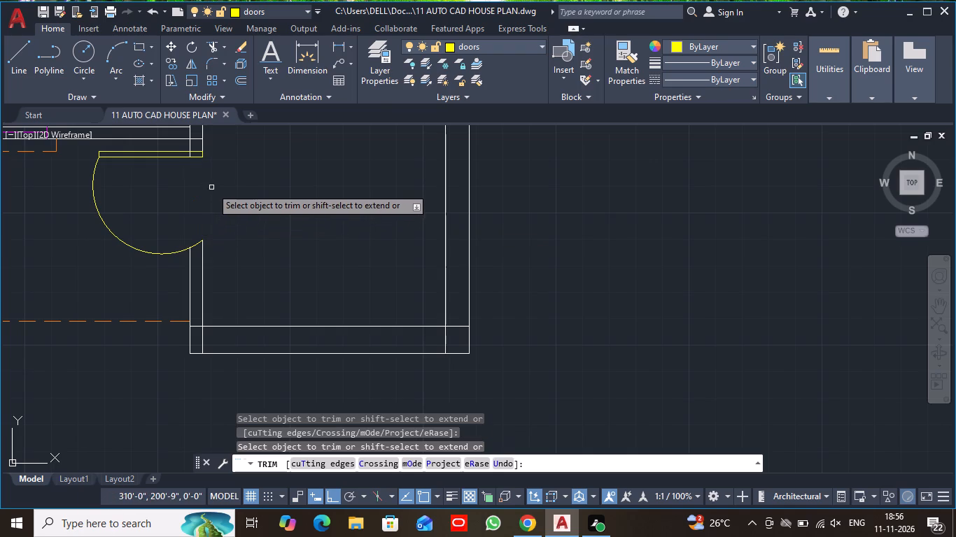
scroll(212, 187, up, 2)
middle_drag(217, 178, 262, 321)
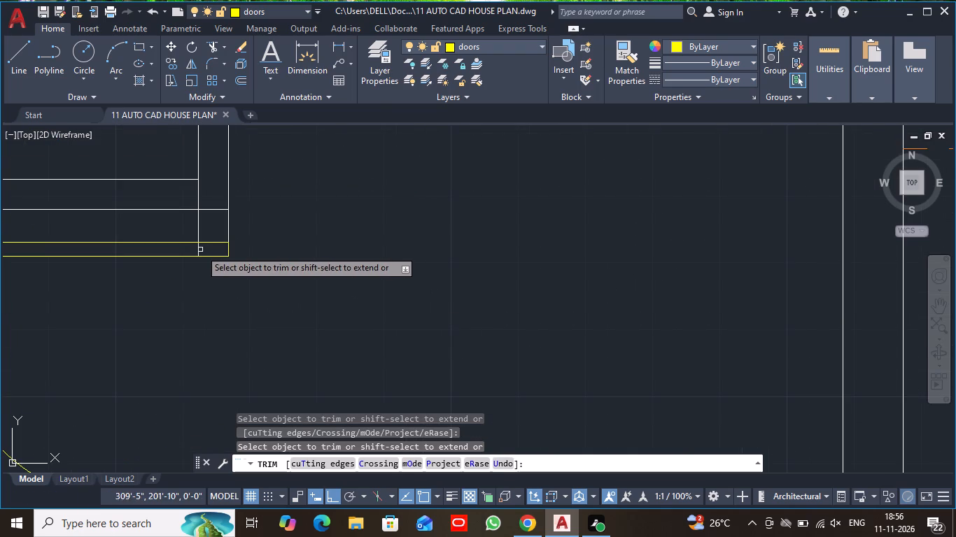
click(199, 249)
Trim the wall lines crossing the junction where the M Entrance's north wall meets the southeast room's west wall.
scroll(276, 258, down, 2)
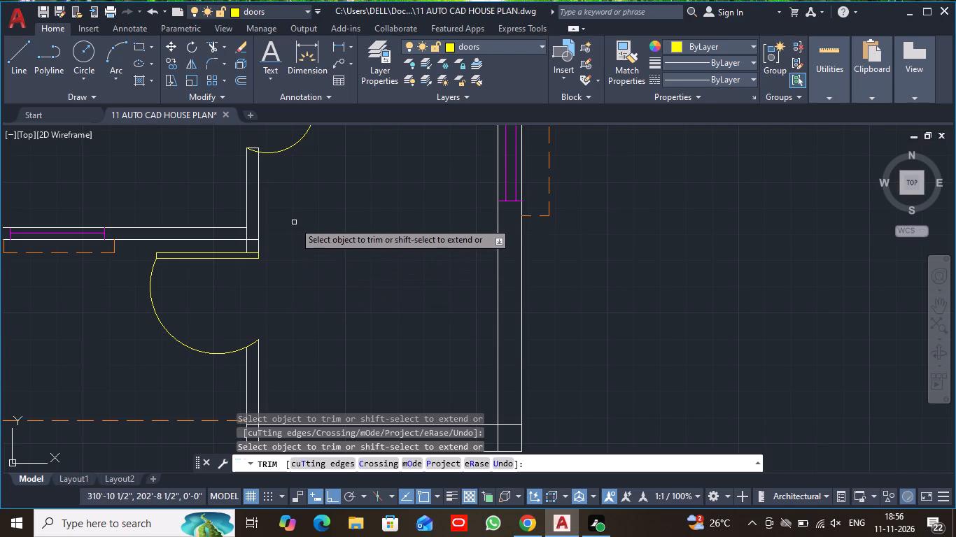
click(251, 240)
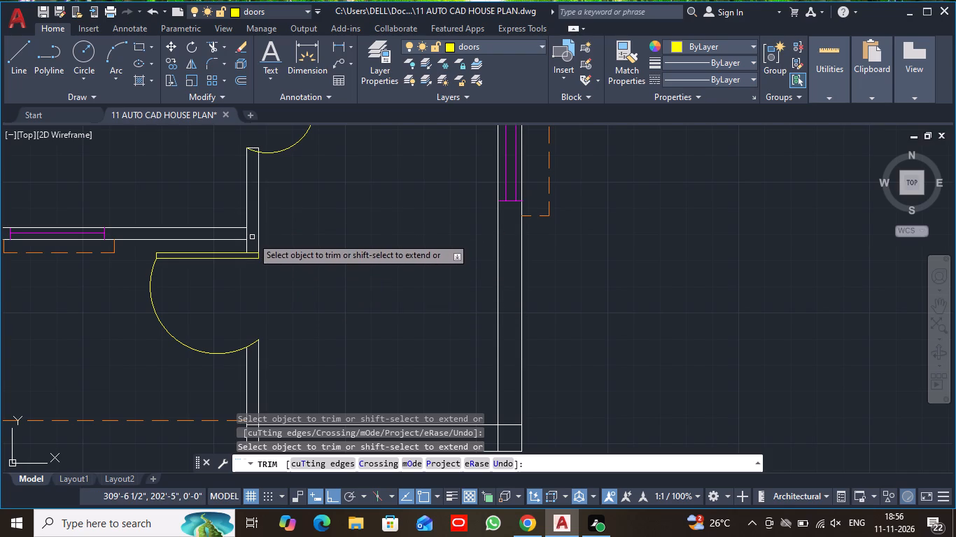
click(246, 235)
Trim the overlapping inner wall lines at the southeast room's southwest and southeast corners so each corner is clean.
scroll(293, 227, down, 1)
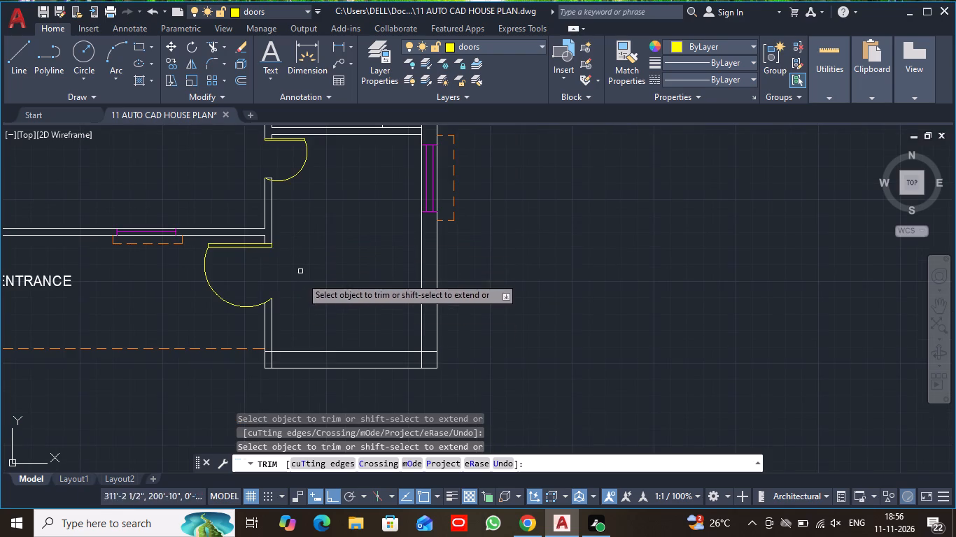
middle_drag(306, 321, 307, 272)
scroll(307, 272, up, 2)
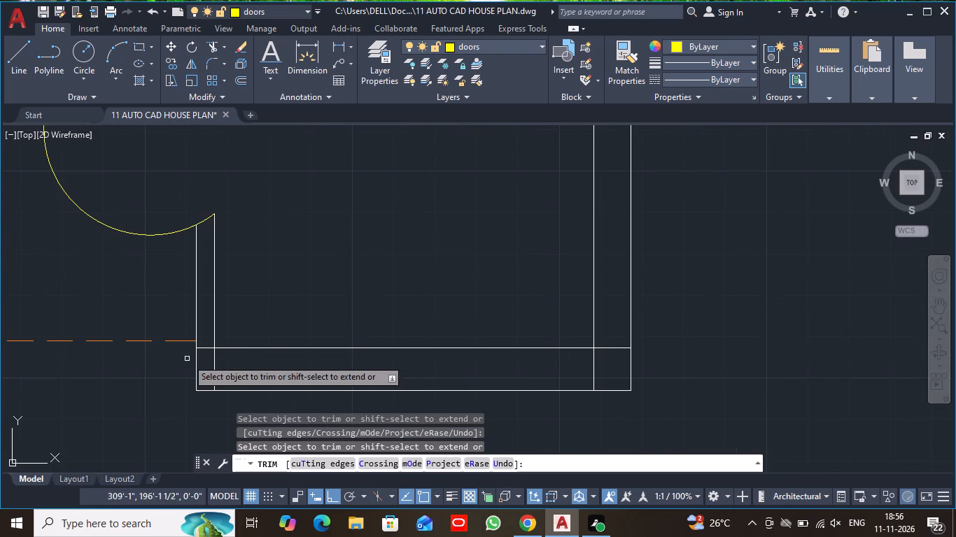
click(204, 348)
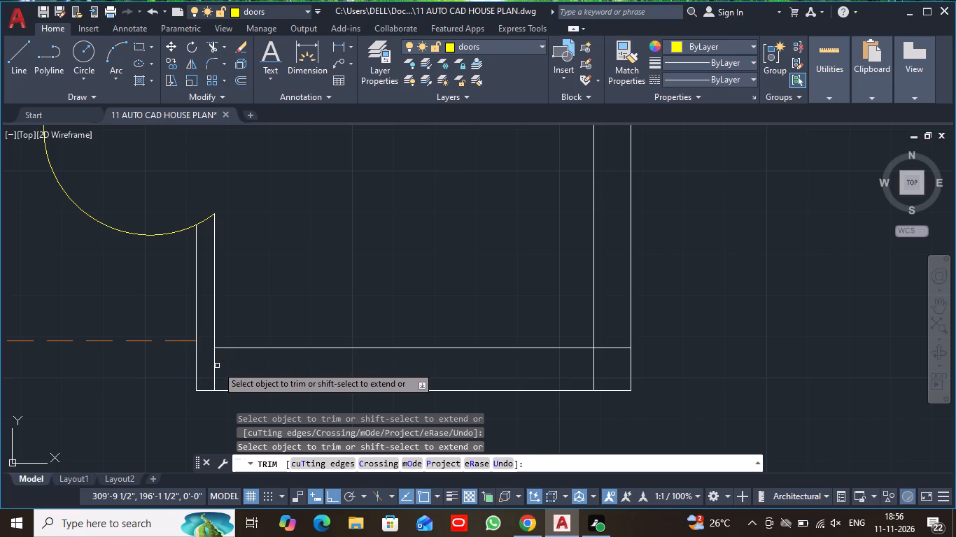
click(216, 368)
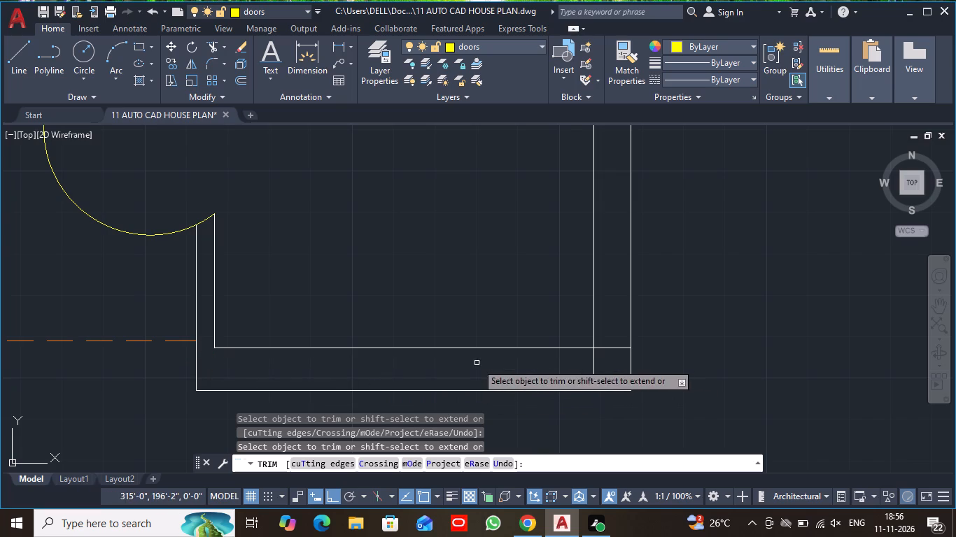
middle_drag(477, 363, 164, 285)
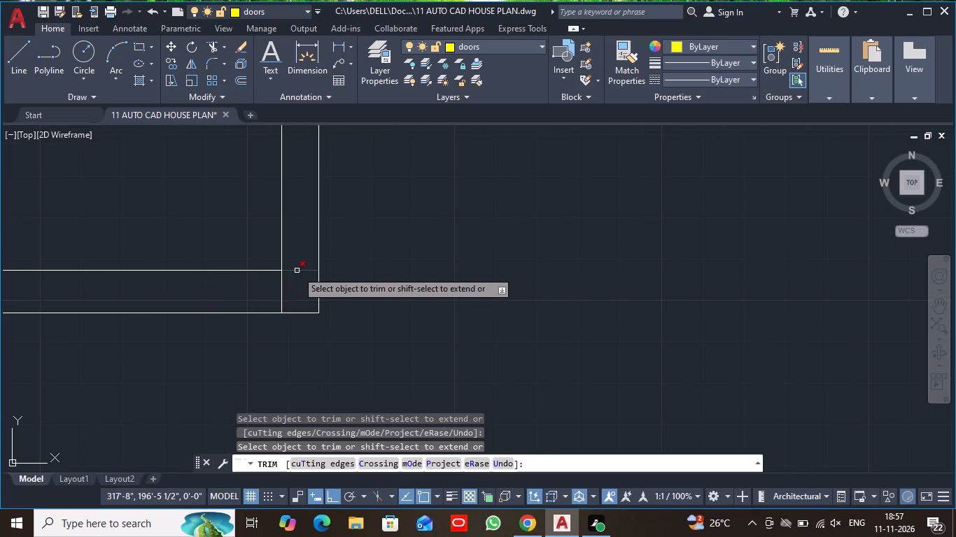
click(297, 271)
click(281, 298)
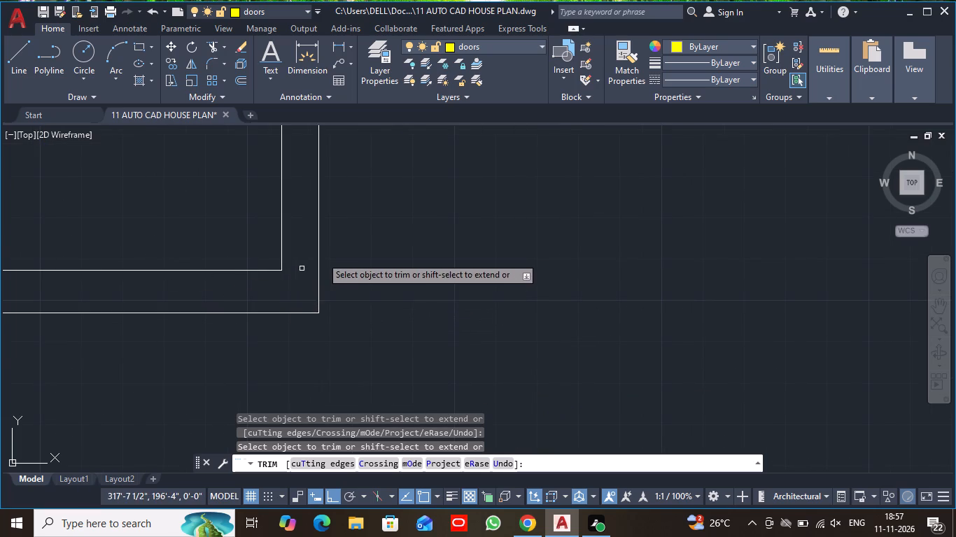
Trim the east wall's inner line between the two faces of the wall separating W Kitchen from the southeast room.
scroll(331, 251, down, 4)
middle_drag(377, 229, 395, 284)
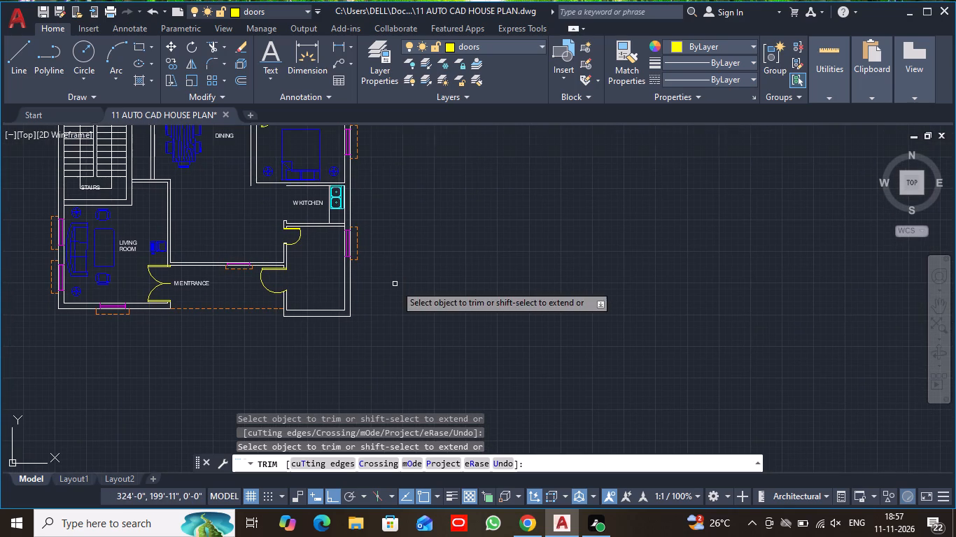
scroll(353, 233, up, 4)
middle_drag(360, 176, 367, 192)
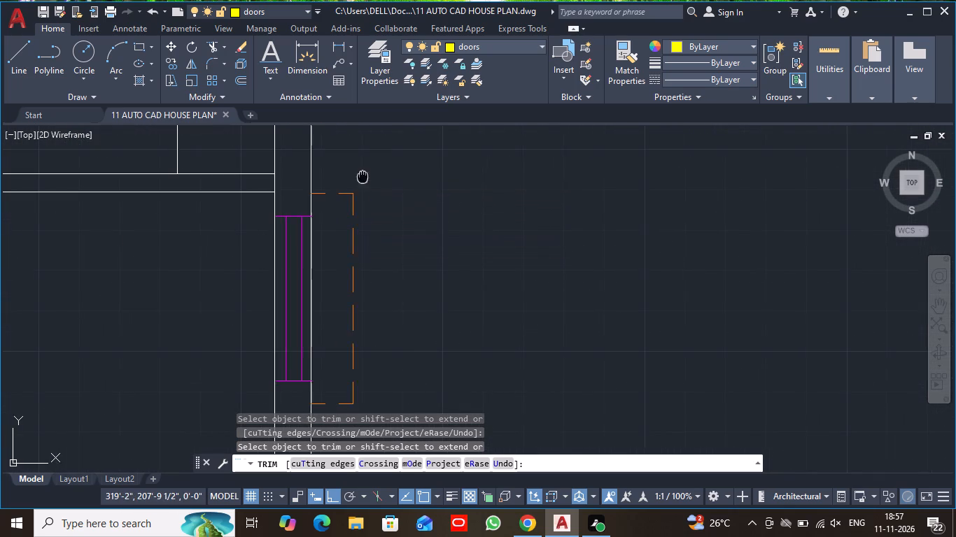
middle_drag(367, 192, 391, 275)
click(303, 282)
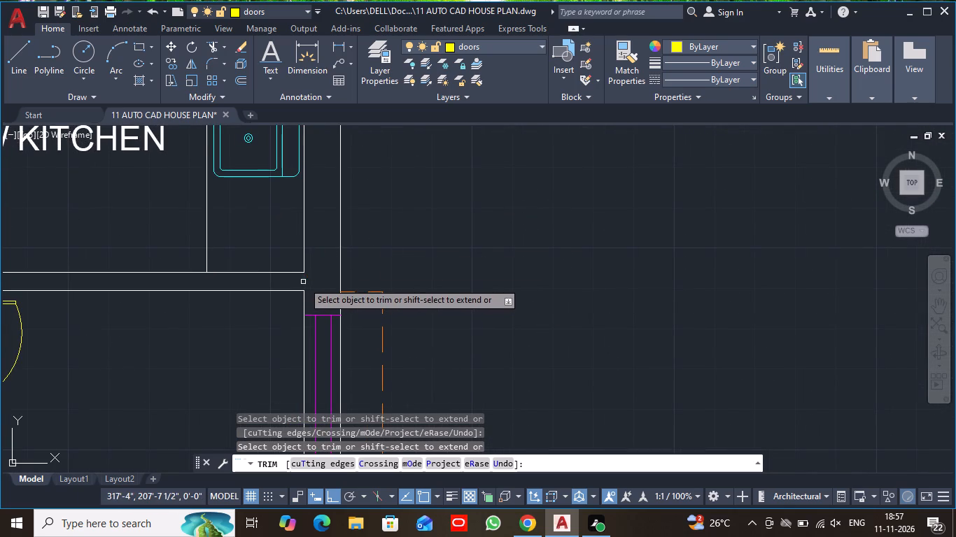
scroll(373, 242, down, 3)
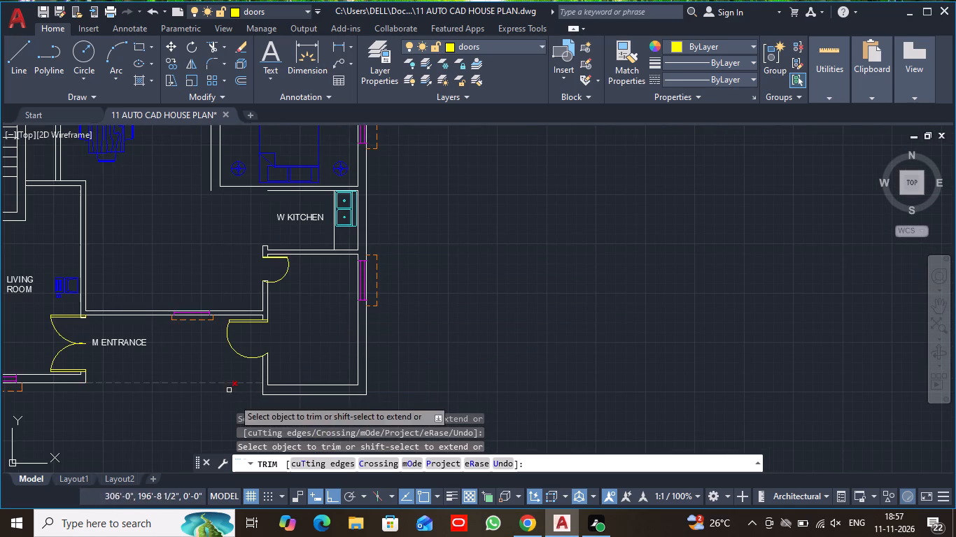
middle_drag(79, 399, 167, 384)
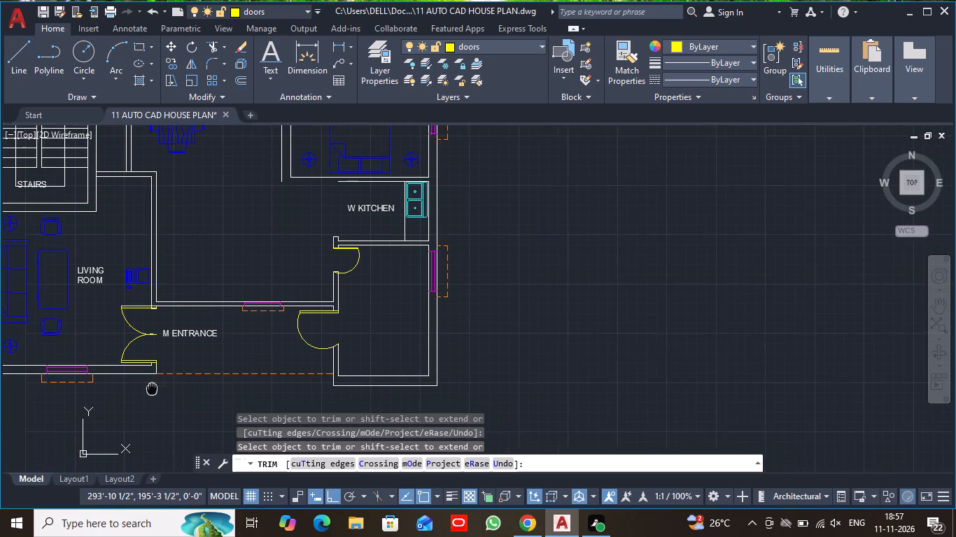
key(Escape)
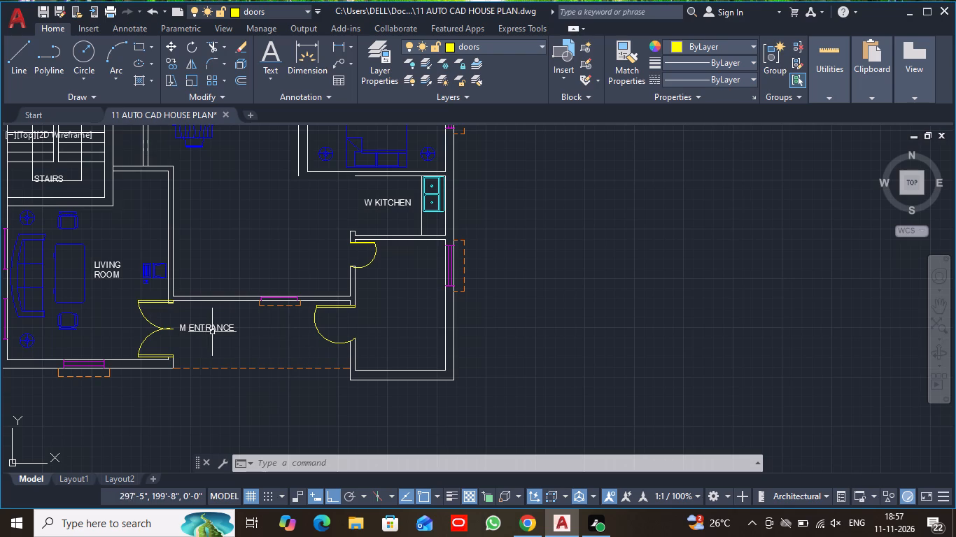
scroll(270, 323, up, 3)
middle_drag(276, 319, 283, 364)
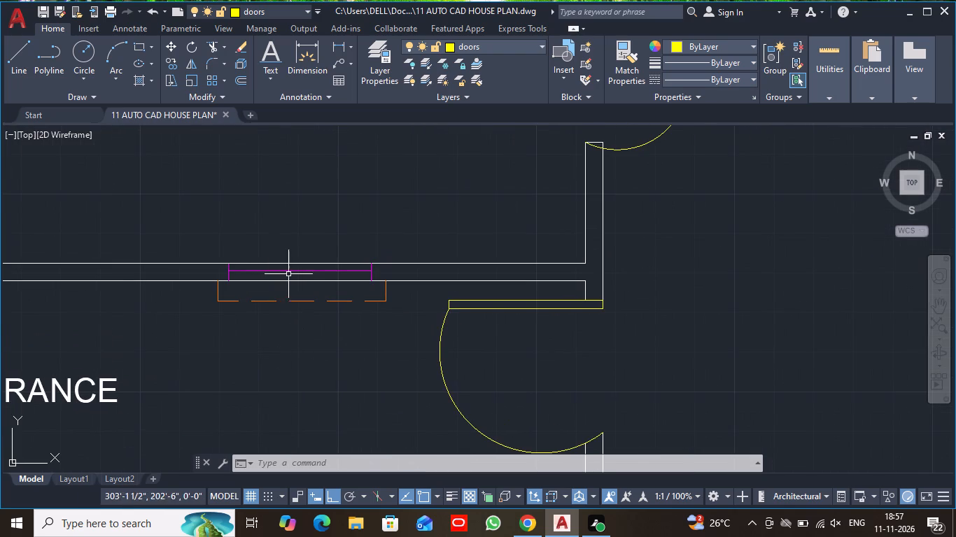
Delete the magenta window and its dashed orange projection outline from the wall along the north side of M Entrance.
click(295, 272)
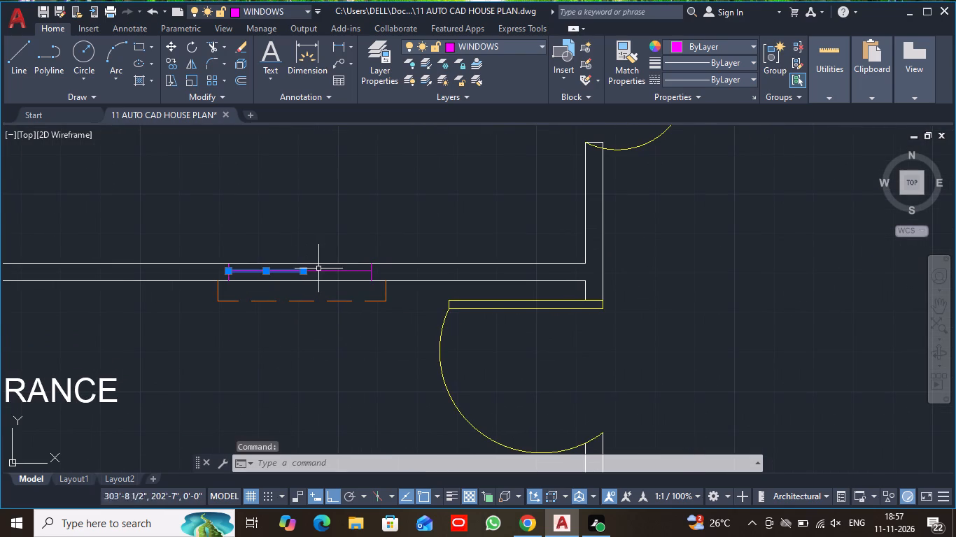
click(327, 272)
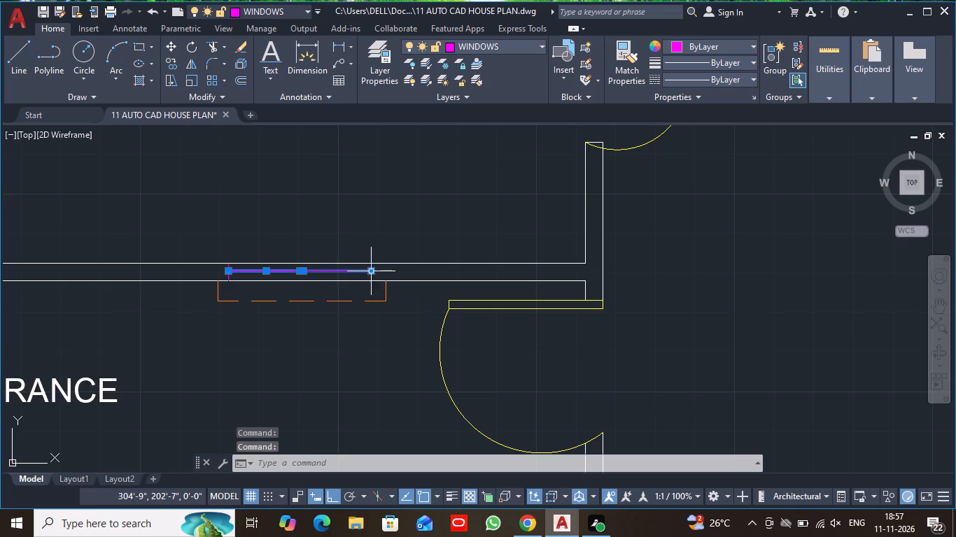
scroll(378, 268, up, 4)
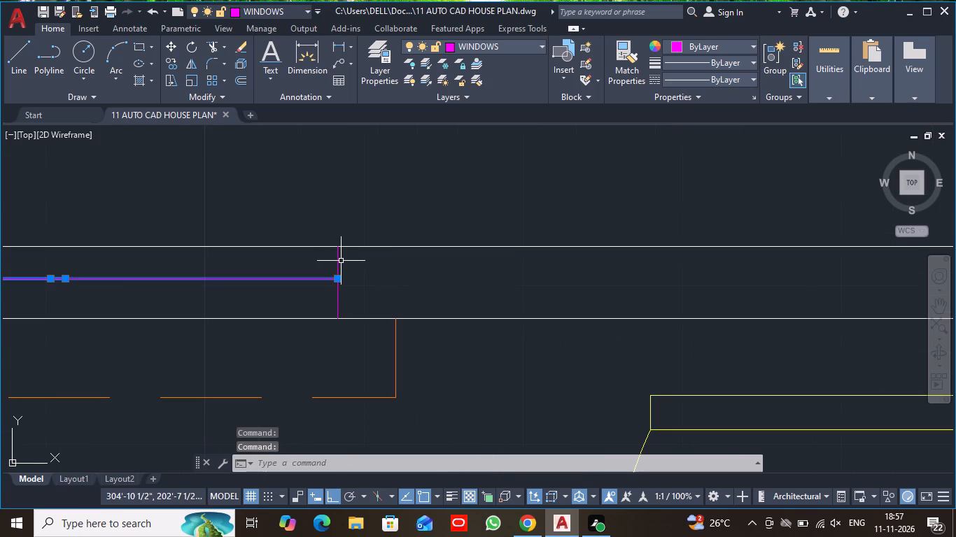
click(338, 262)
scroll(110, 311, down, 2)
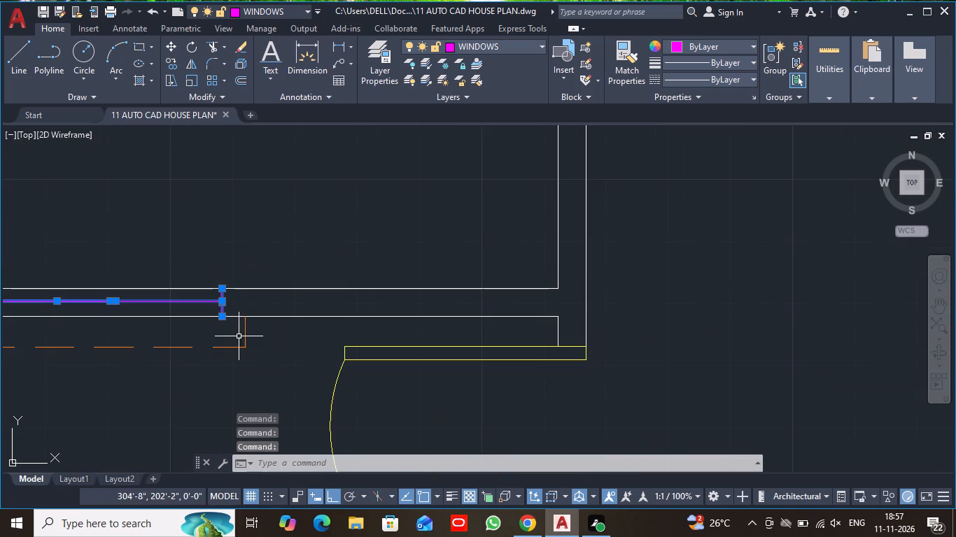
scroll(70, 331, down, 1)
middle_drag(70, 331, 279, 329)
scroll(232, 306, up, 3)
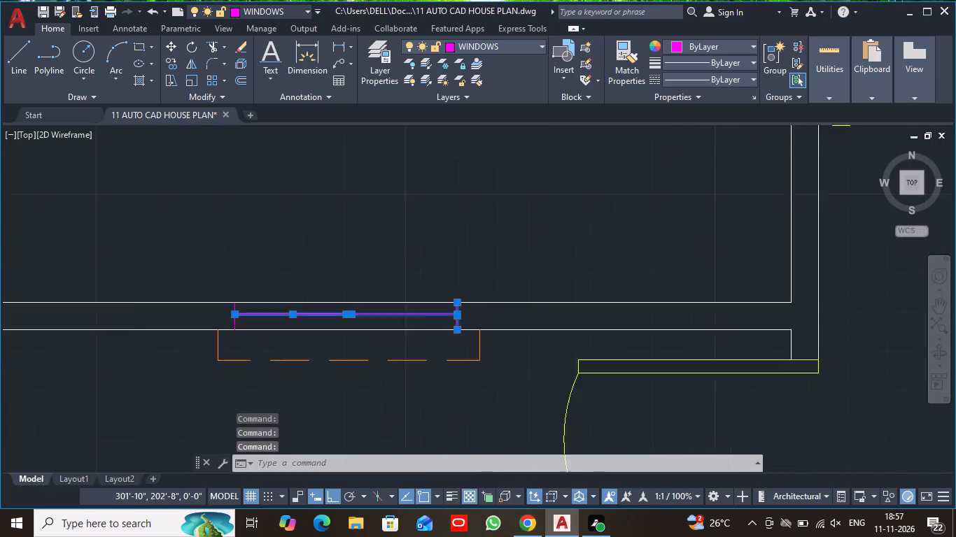
scroll(232, 306, up, 2)
click(231, 313)
scroll(267, 339, down, 4)
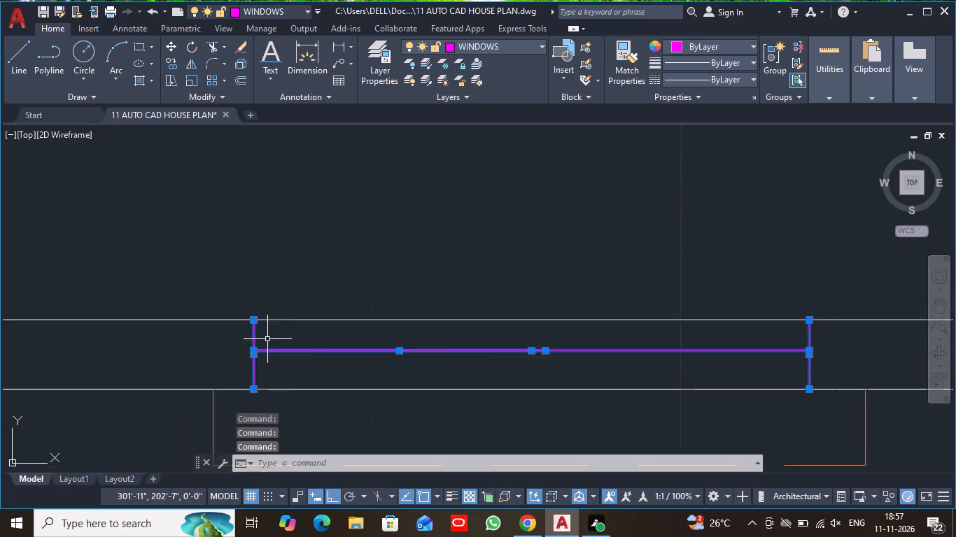
click(247, 382)
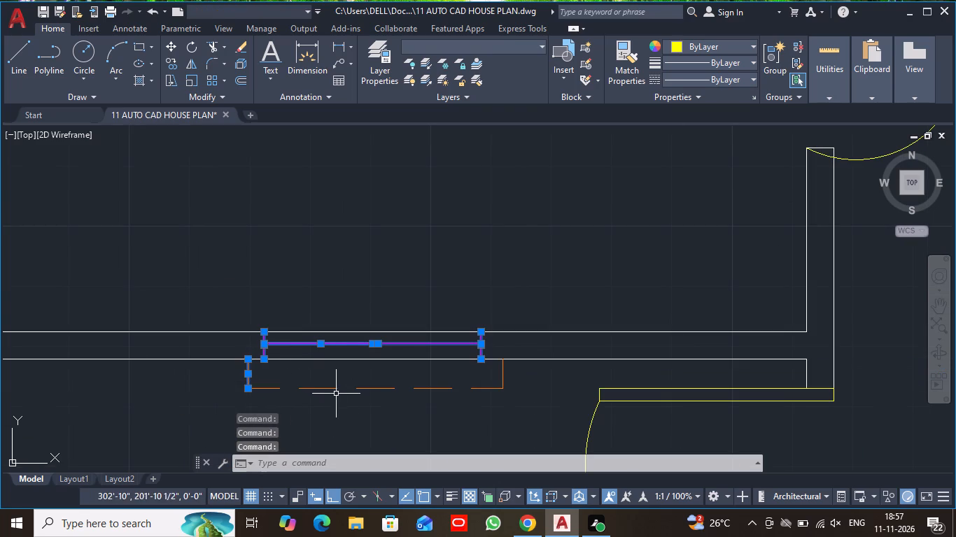
click(325, 389)
middle_drag(349, 404, 59, 406)
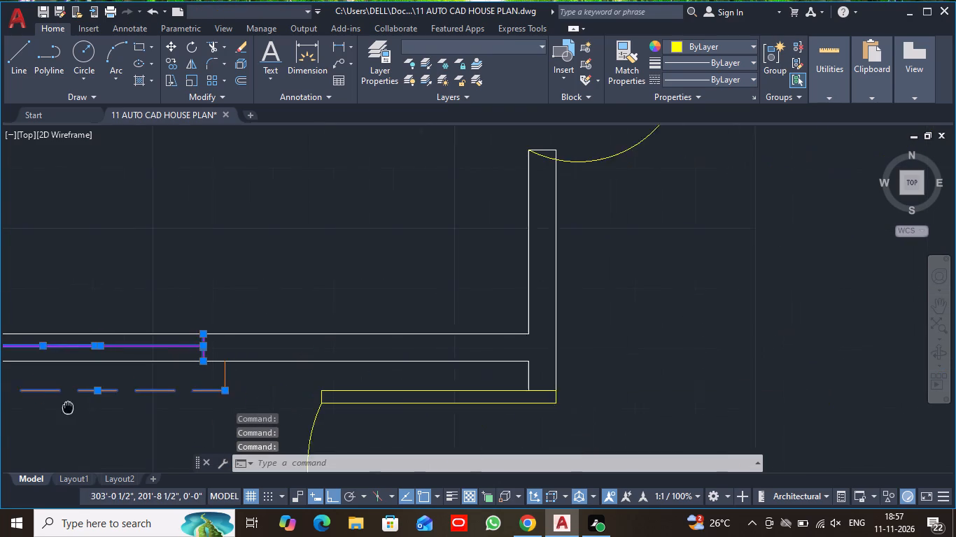
middle_drag(59, 406, 57, 406)
click(210, 376)
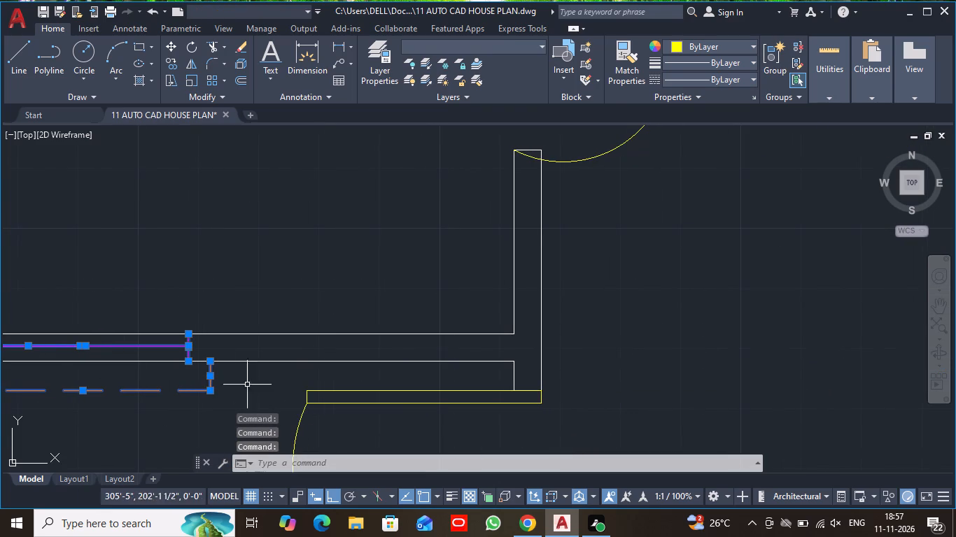
key(Delete)
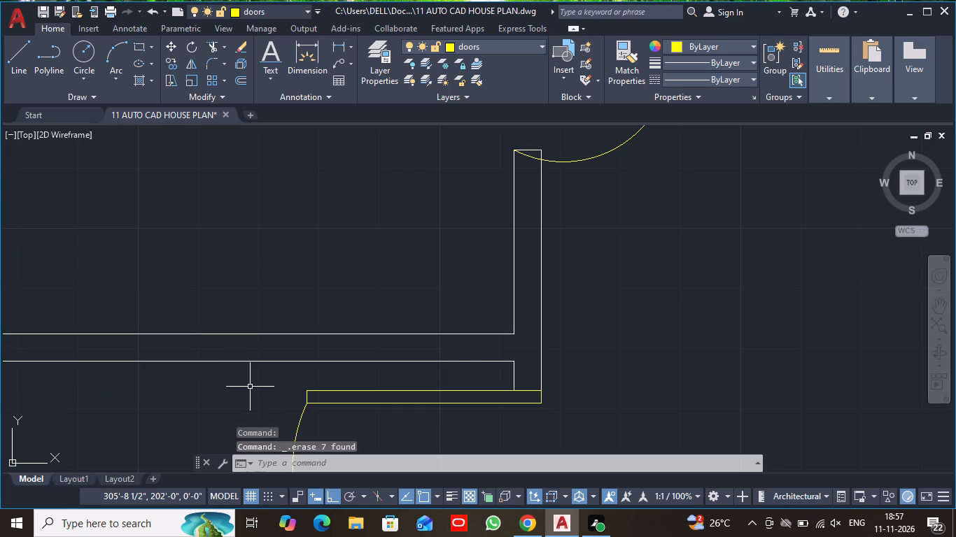
scroll(246, 387, down, 3)
middle_drag(159, 323, 262, 263)
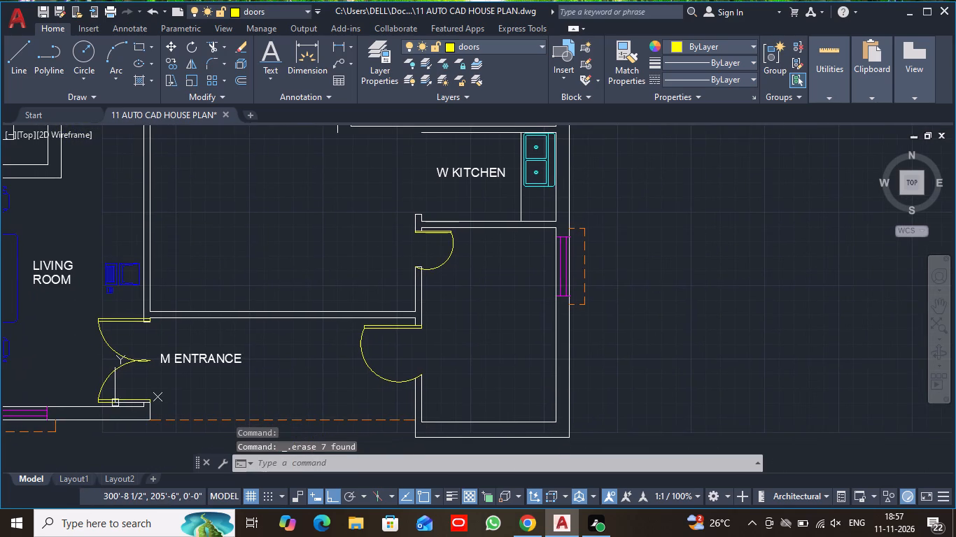
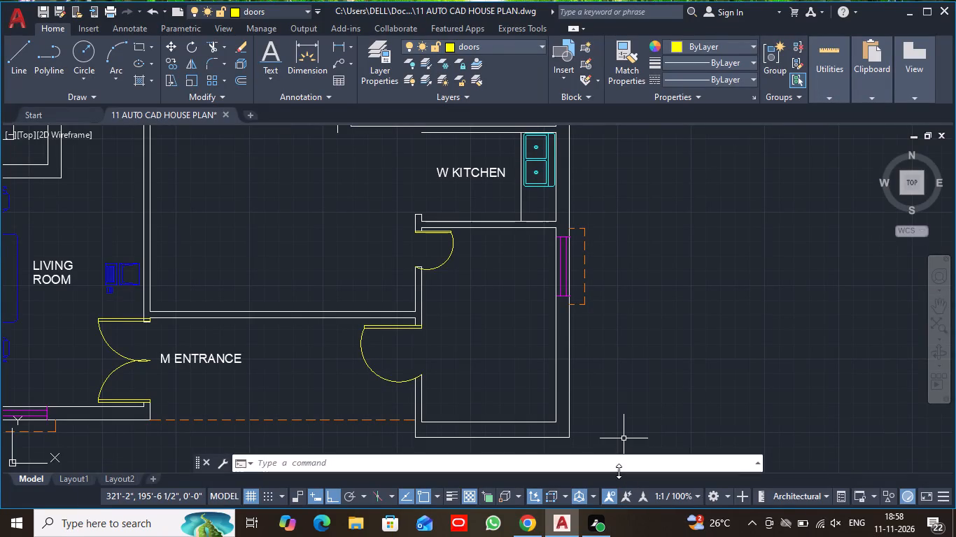
Examine the walls and doors around M Entrance, the living room and the southeast room.
scroll(346, 405, down, 1)
middle_drag(325, 399, 325, 398)
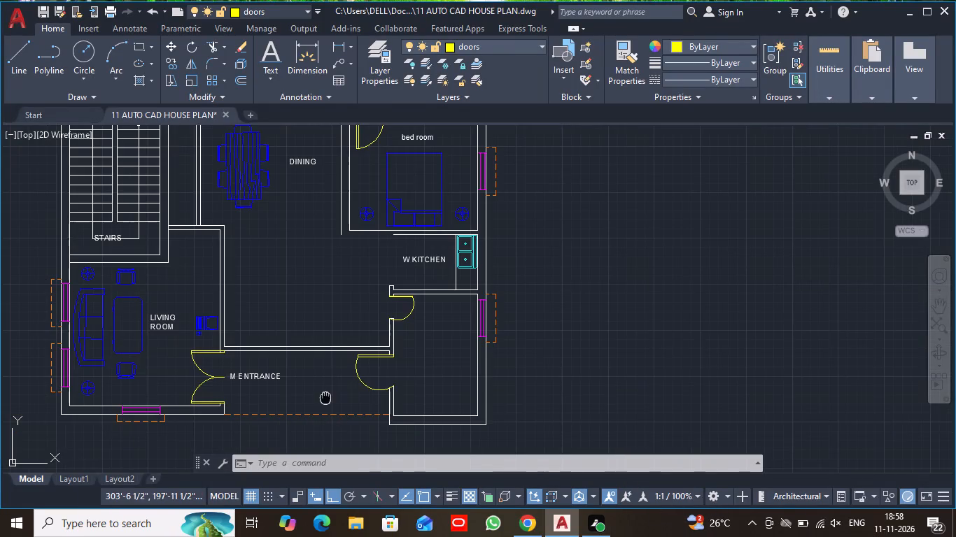
middle_drag(325, 398, 385, 359)
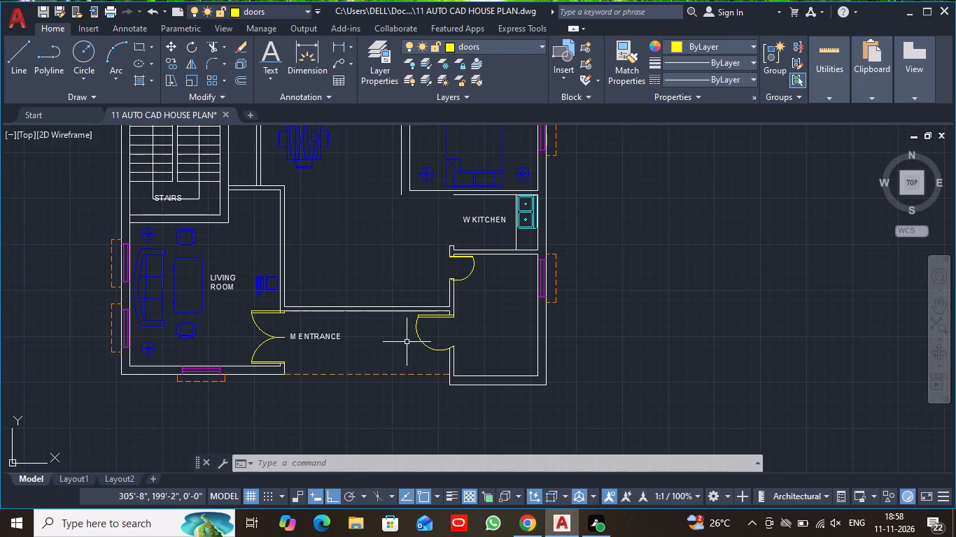
scroll(395, 336, up, 1)
middle_drag(358, 332, 350, 350)
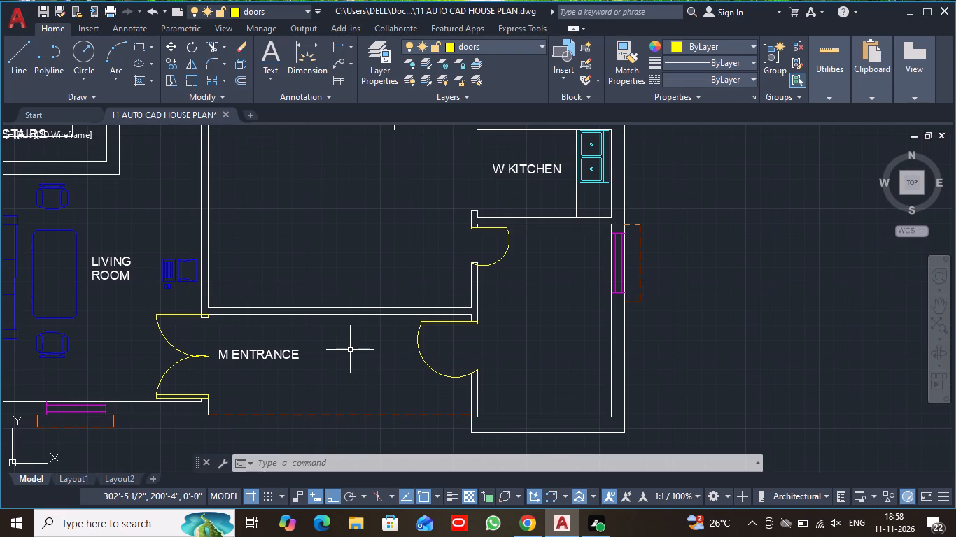
scroll(350, 350, up, 1)
scroll(350, 350, down, 1)
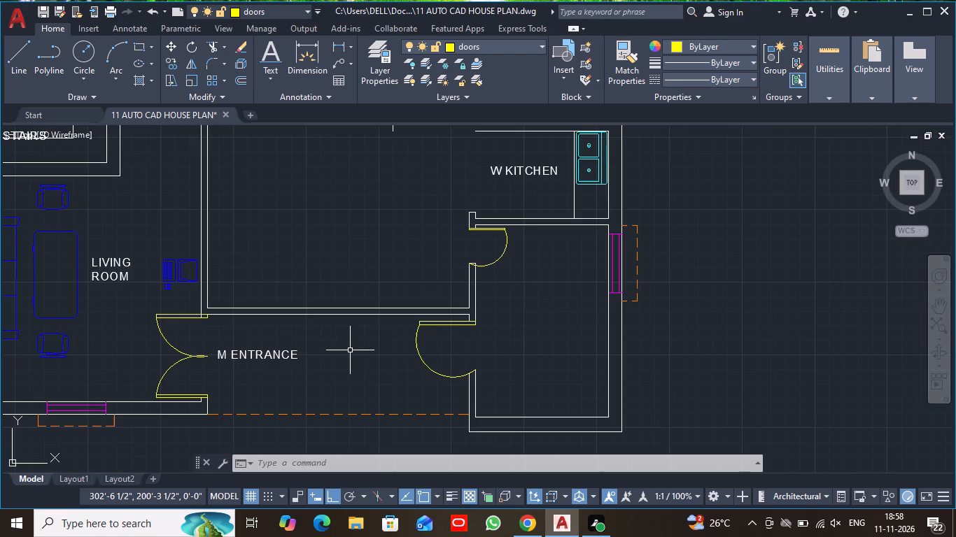
scroll(350, 350, up, 2)
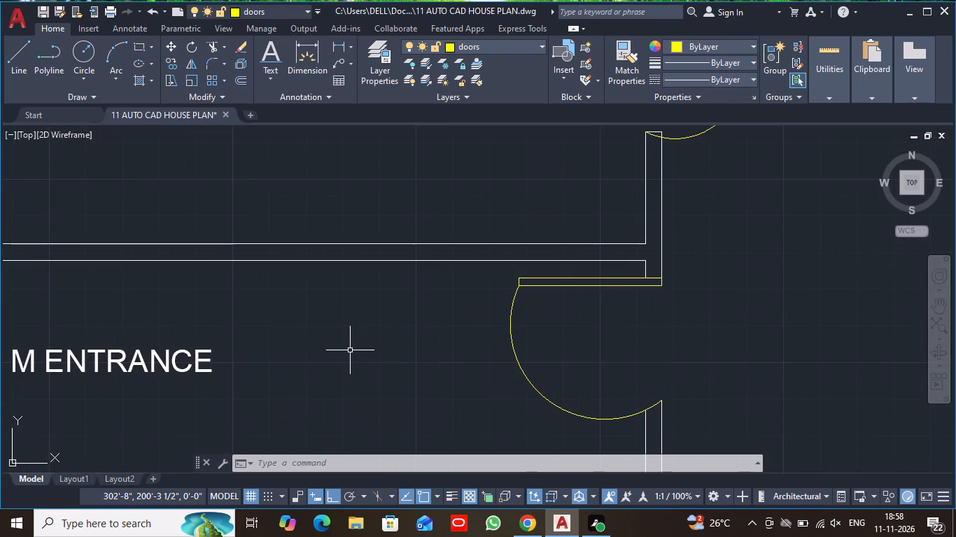
middle_drag(321, 317, 408, 329)
scroll(408, 329, down, 3)
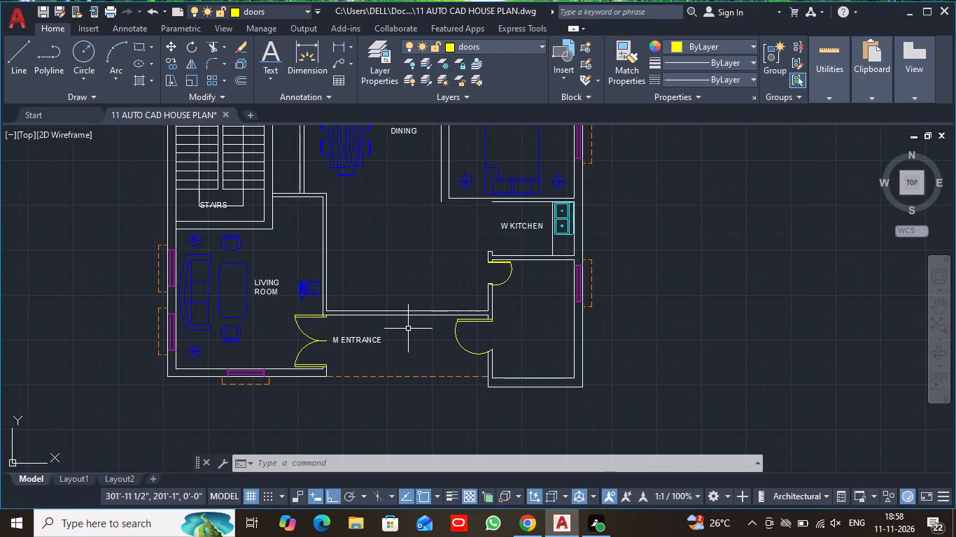
scroll(408, 329, up, 2)
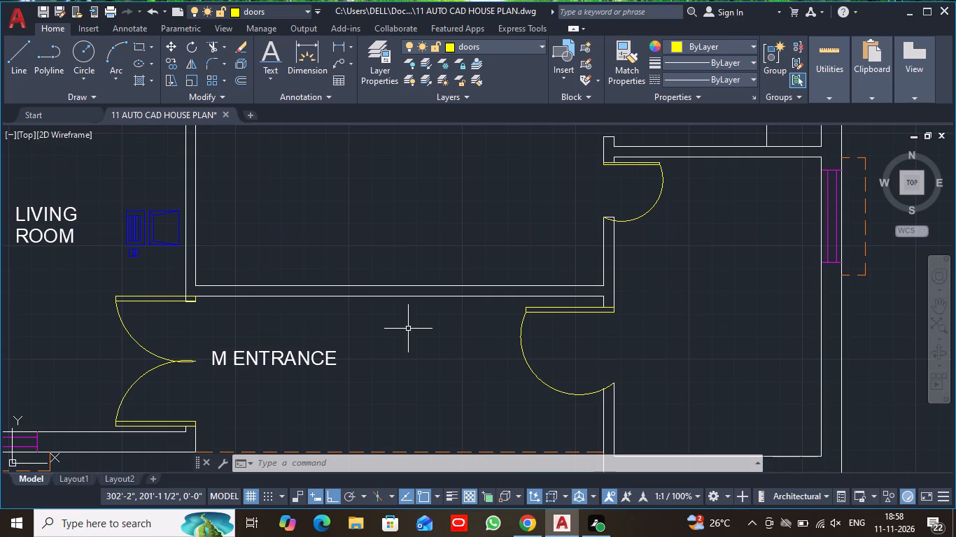
middle_drag(408, 329, 398, 342)
scroll(398, 342, down, 1)
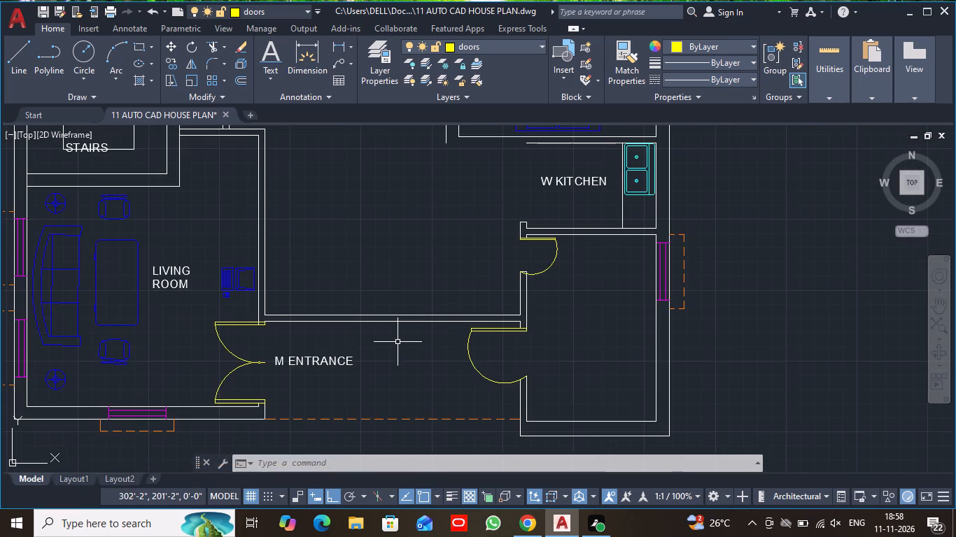
scroll(398, 342, down, 1)
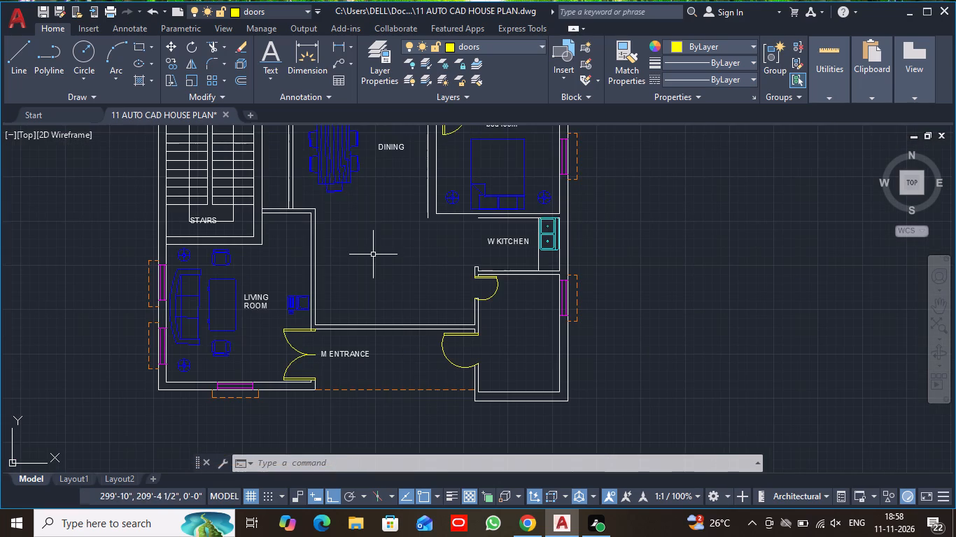
Delete the five wall lines facing the central hall beside the living room, M Entrance's north wall and the southeast room's west wall.
scroll(373, 255, up, 1)
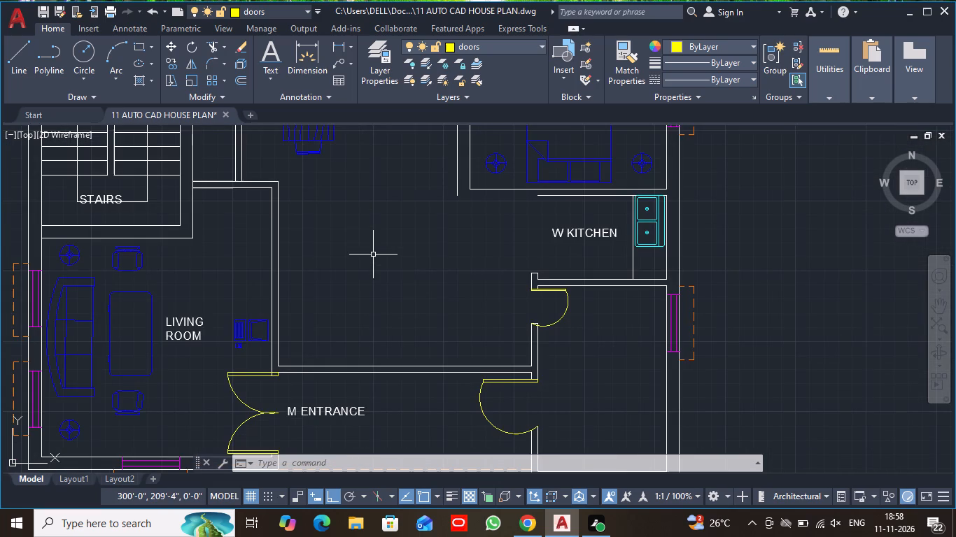
click(213, 181)
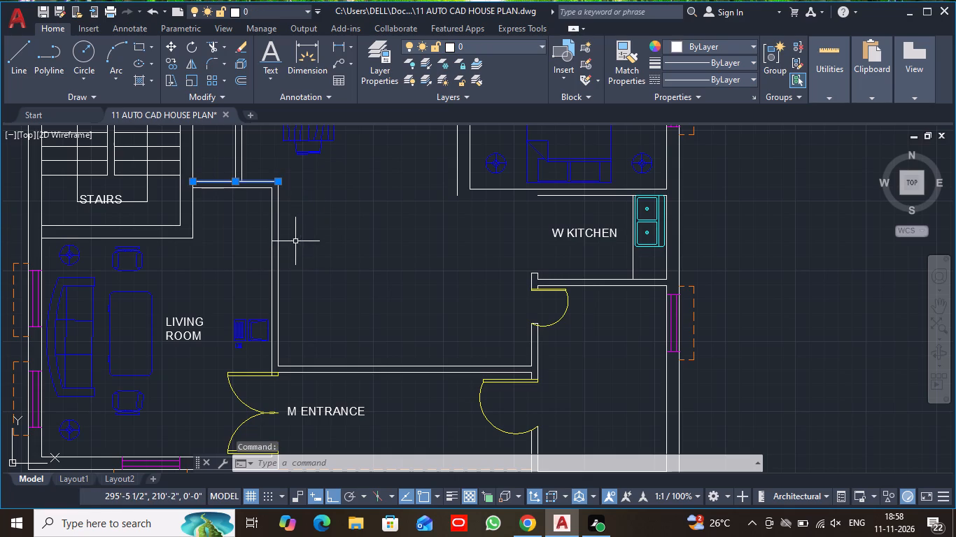
click(277, 250)
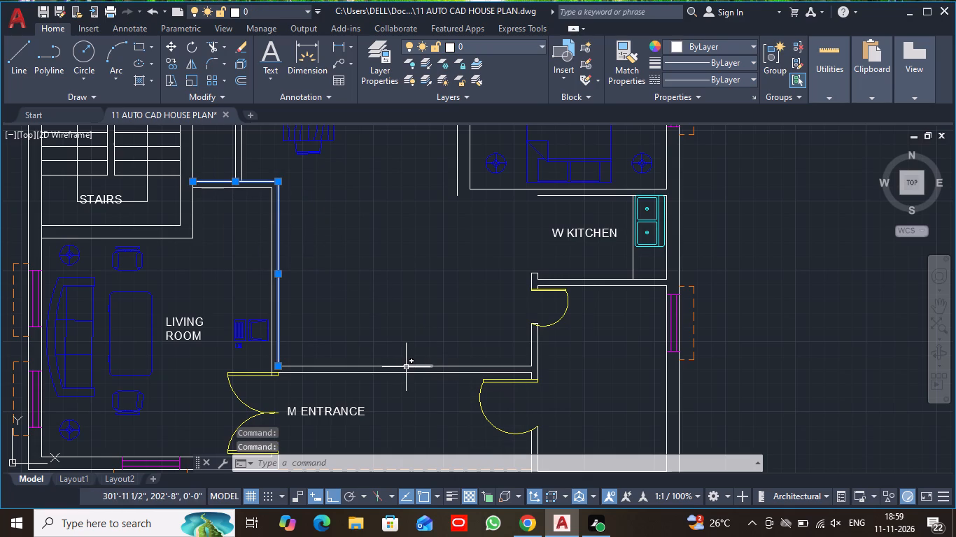
click(406, 367)
click(353, 365)
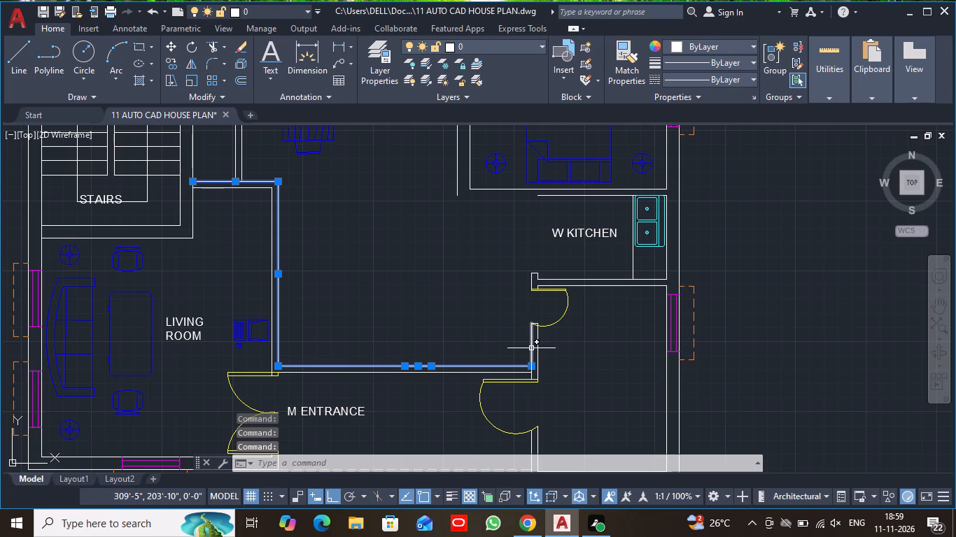
click(531, 348)
key(Delete)
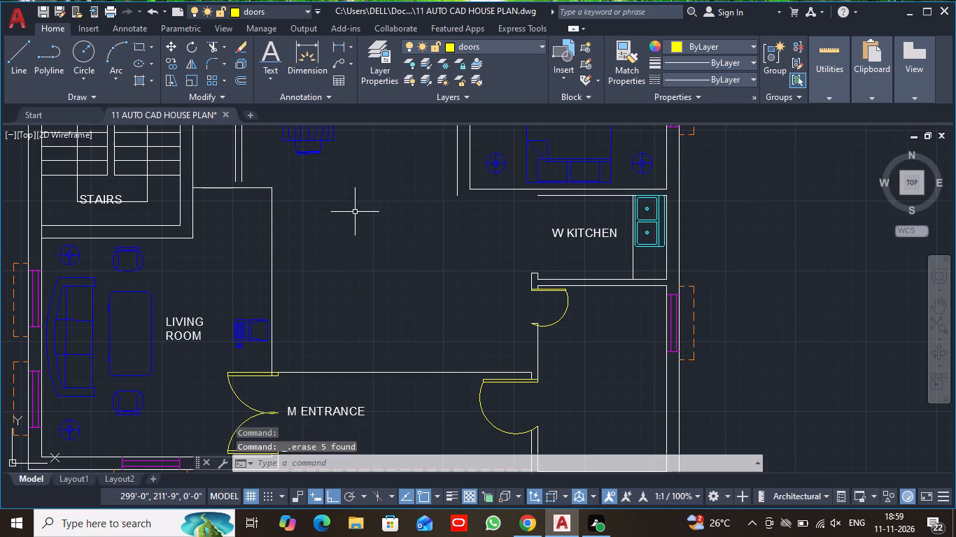
Offset the remaining living room north and east, M Entrance north and southeast room west wall lines 9" towards the central hall.
click(237, 80)
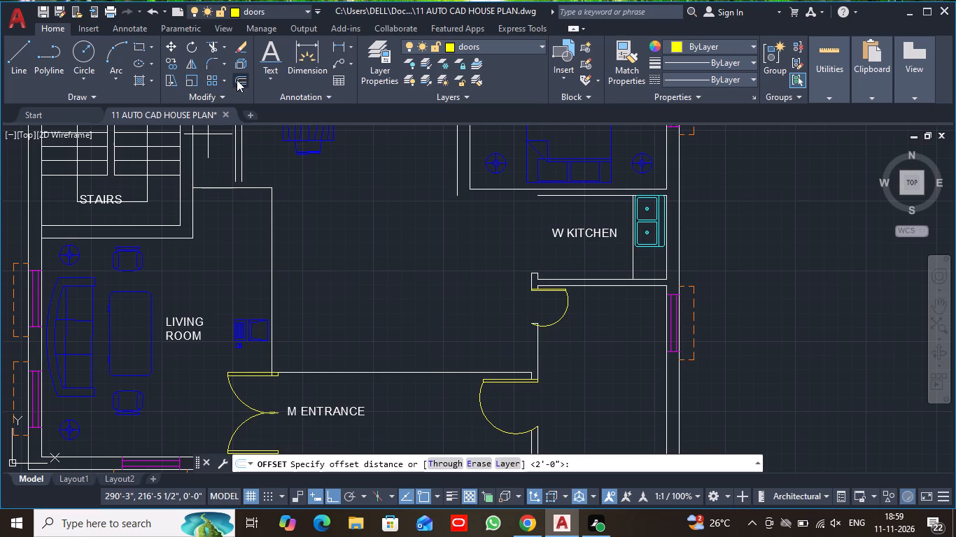
key(9)
key(shift+quotedbl)
key(Return)
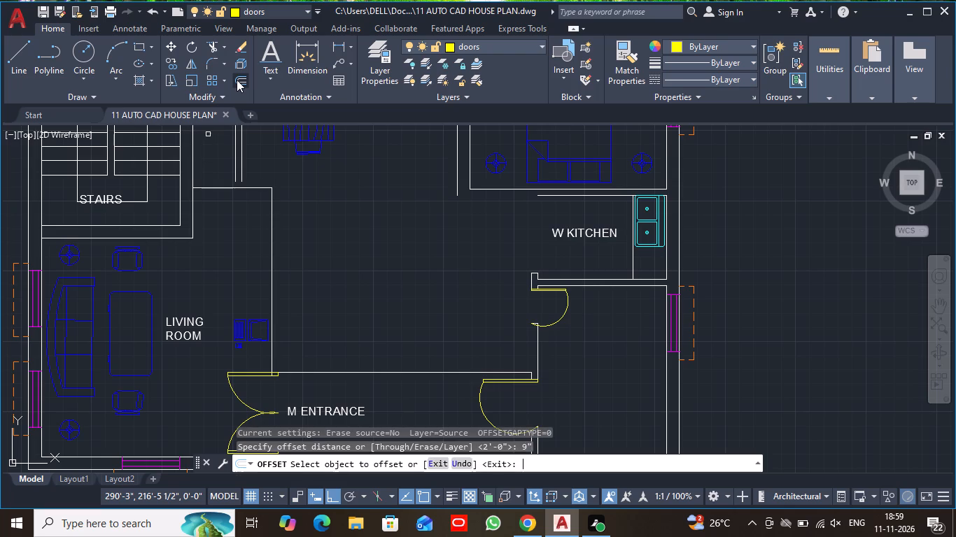
click(220, 187)
click(221, 178)
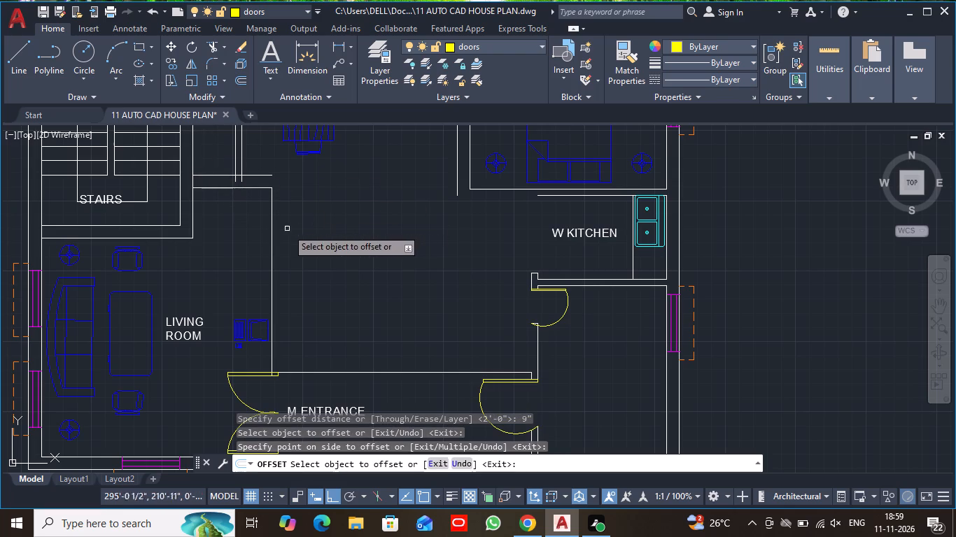
click(272, 237)
click(297, 241)
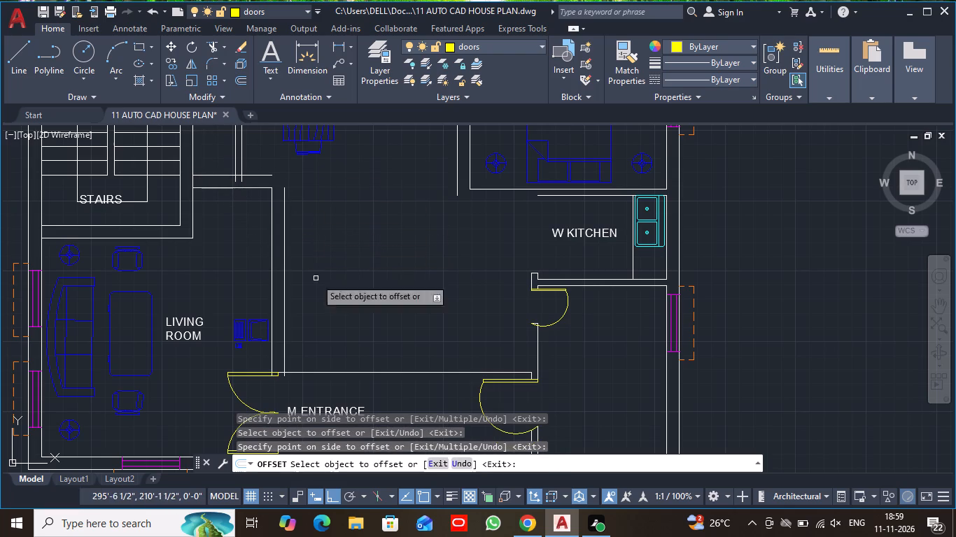
click(358, 372)
click(361, 359)
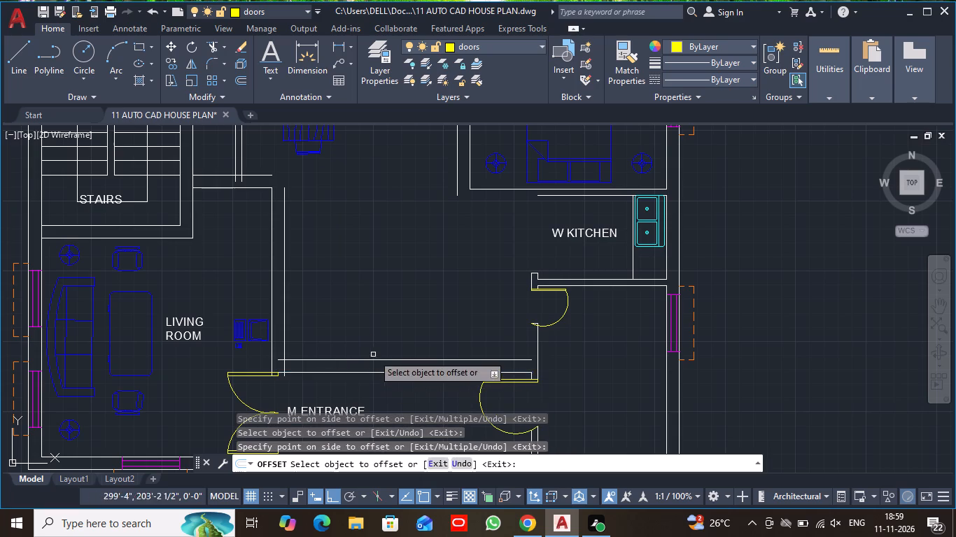
click(540, 342)
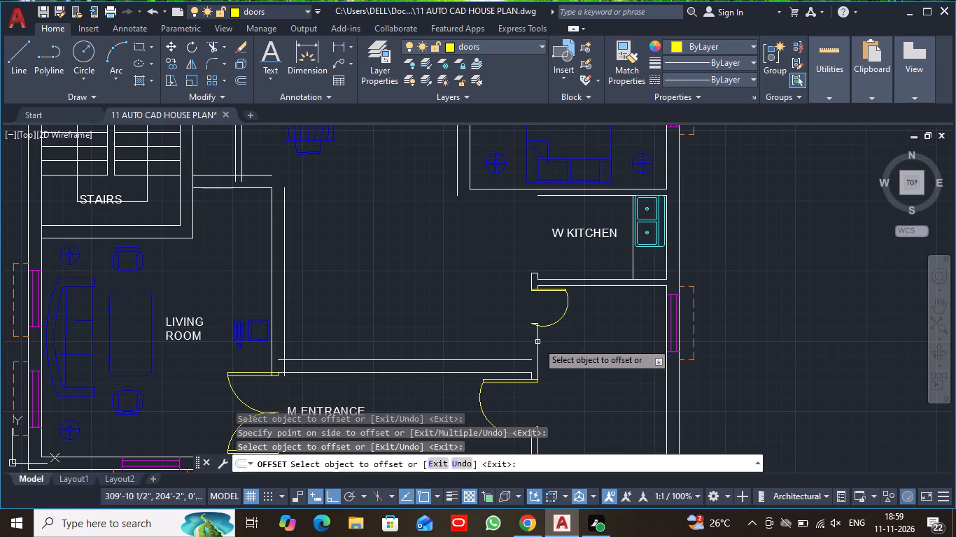
click(537, 343)
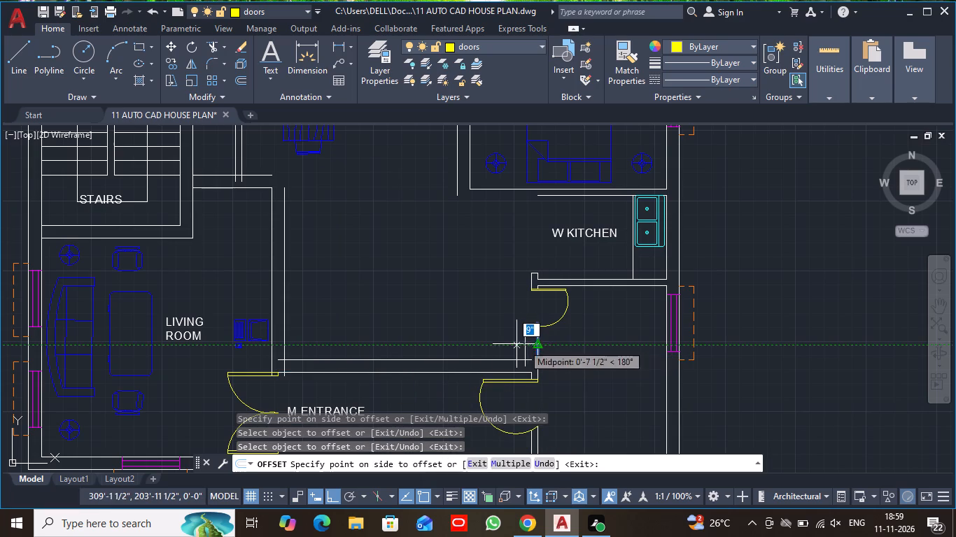
click(507, 343)
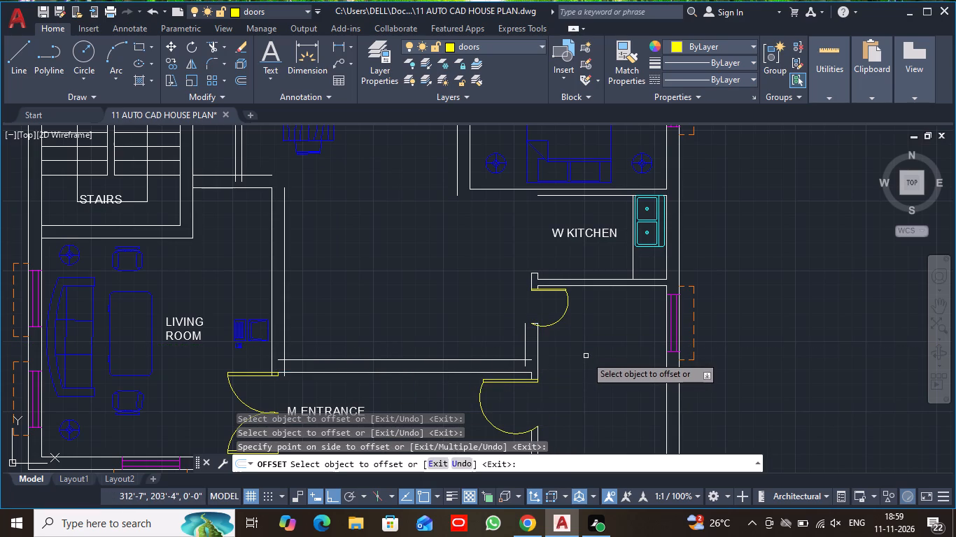
key(Escape)
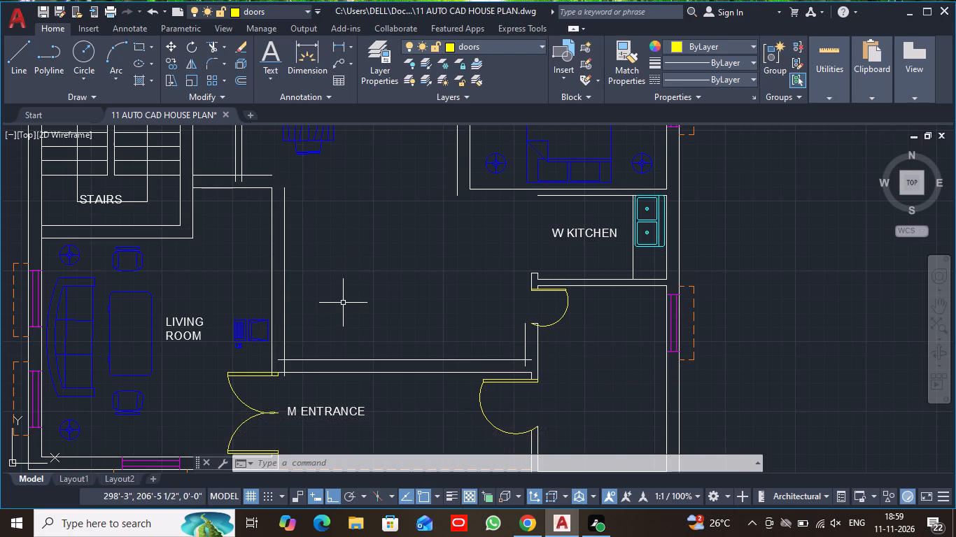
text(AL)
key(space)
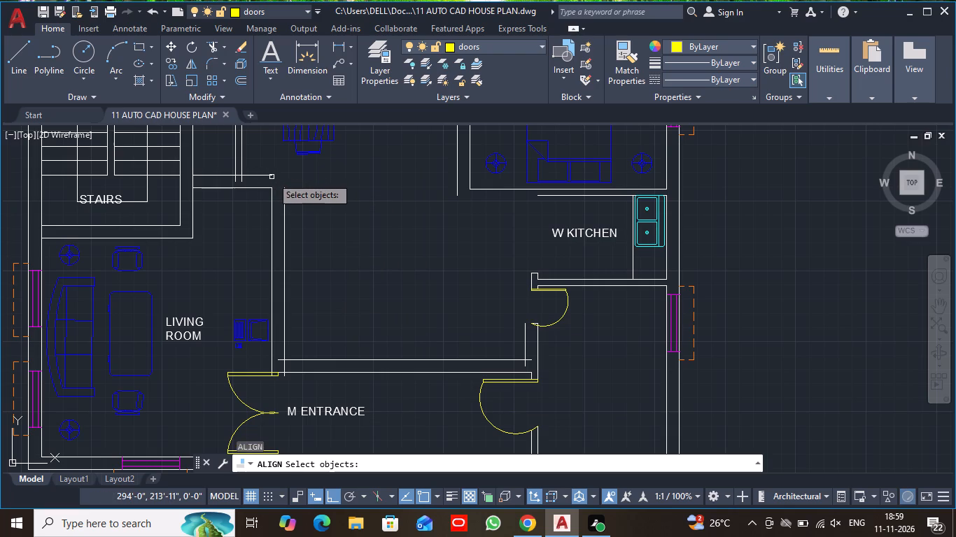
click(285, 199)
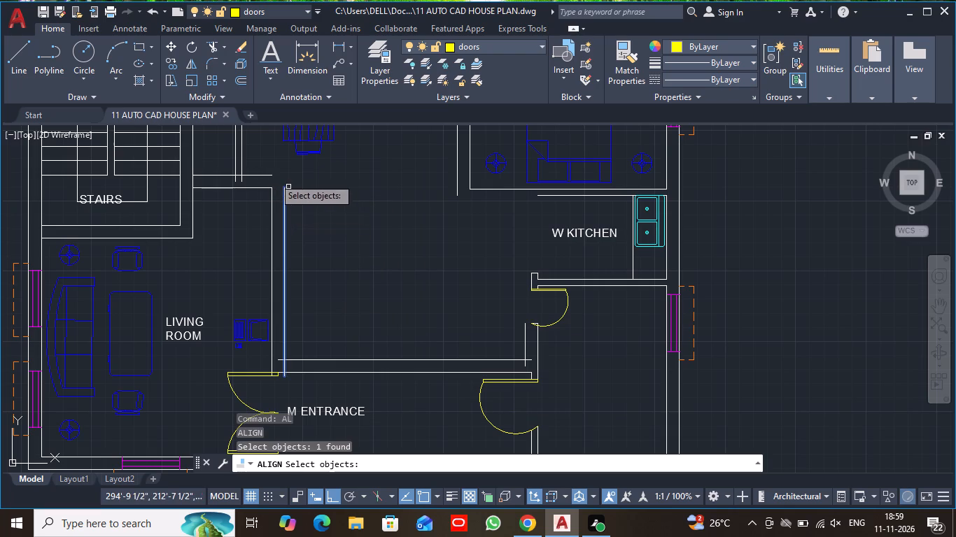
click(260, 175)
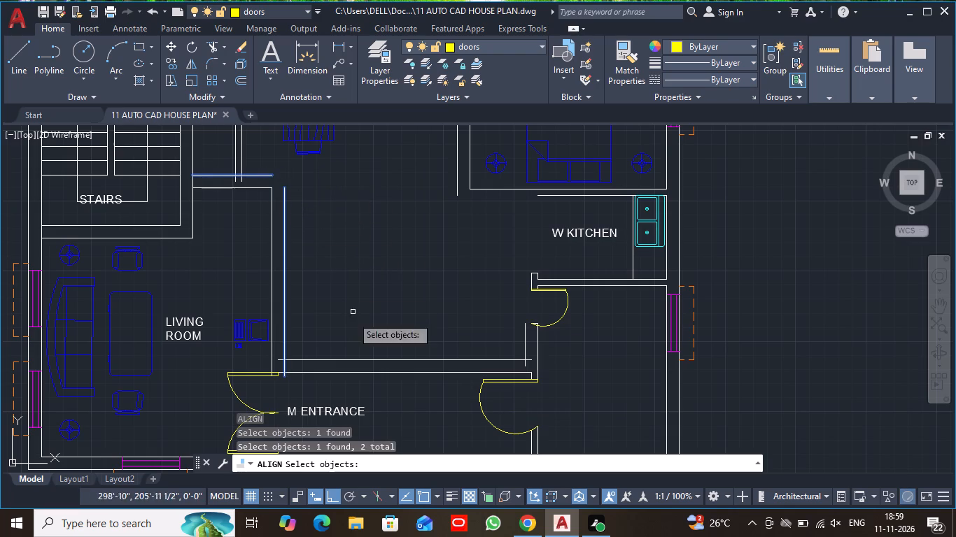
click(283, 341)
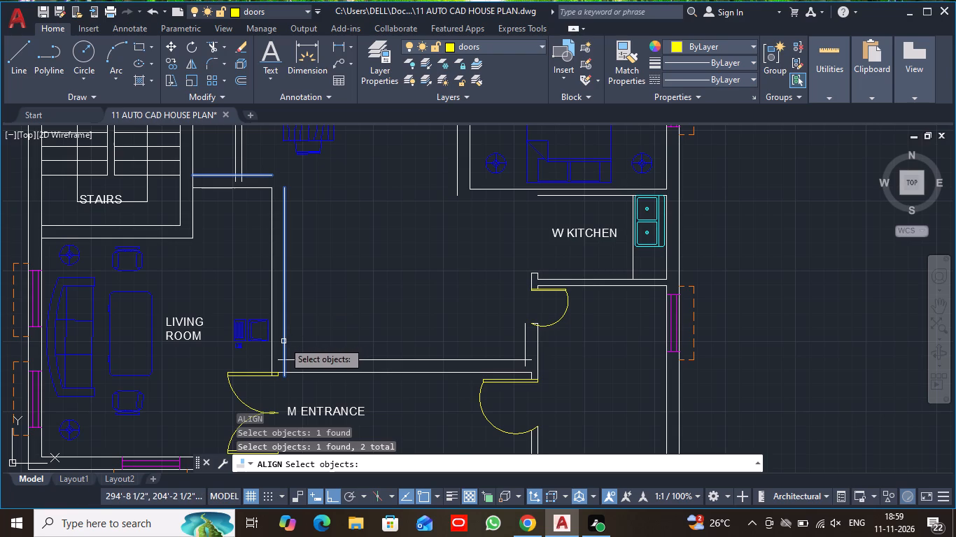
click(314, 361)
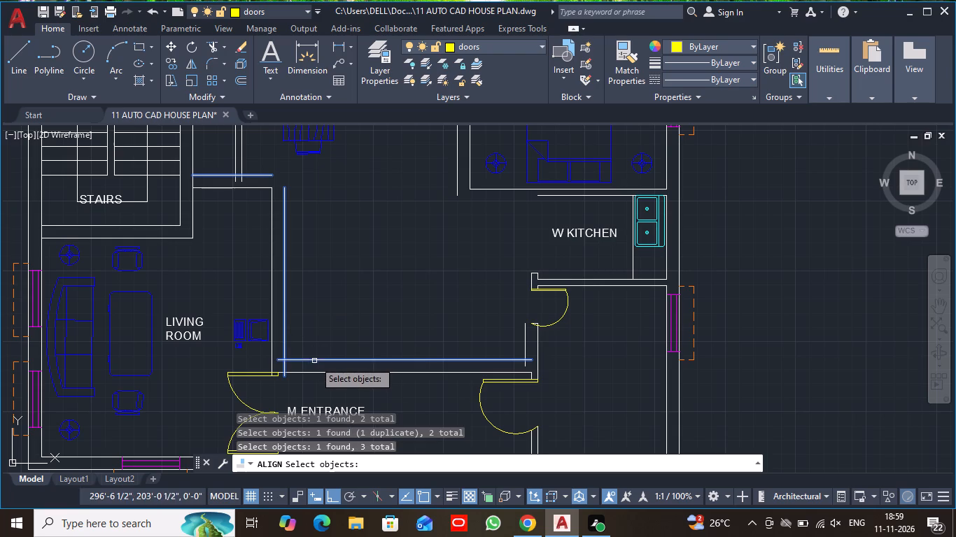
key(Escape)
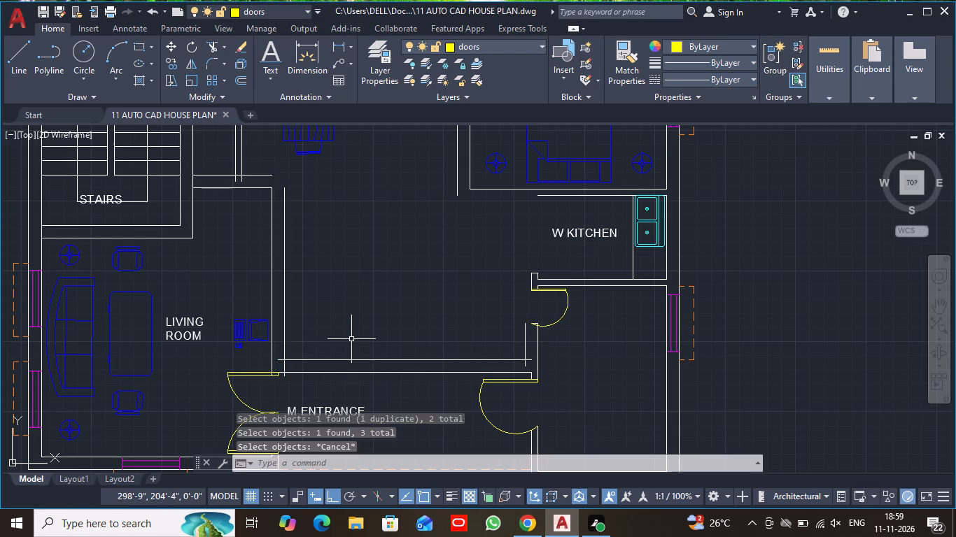
Make layer 0 current and draw two lines joining the offset wall lines at the living room's northeast outer corner.
scroll(338, 203, up, 1)
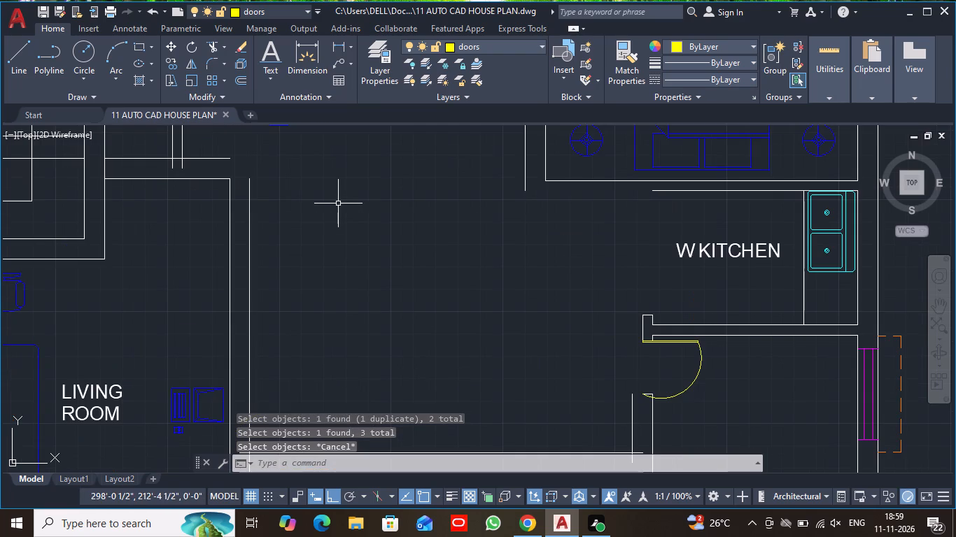
click(22, 55)
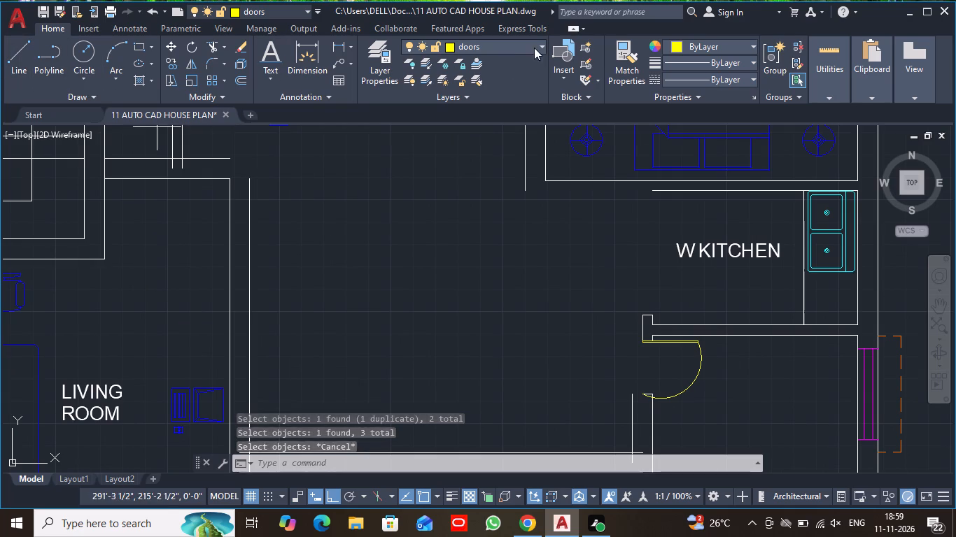
click(540, 45)
click(479, 68)
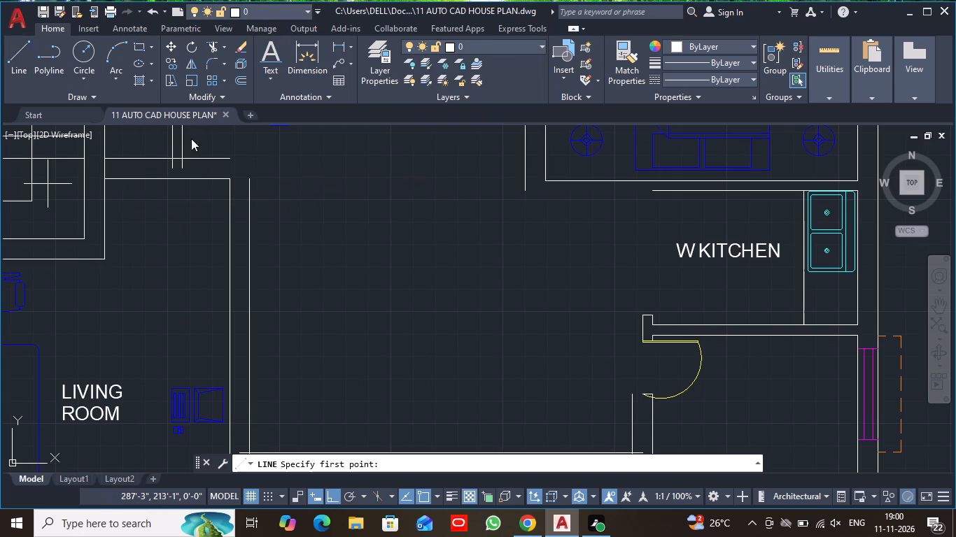
click(227, 158)
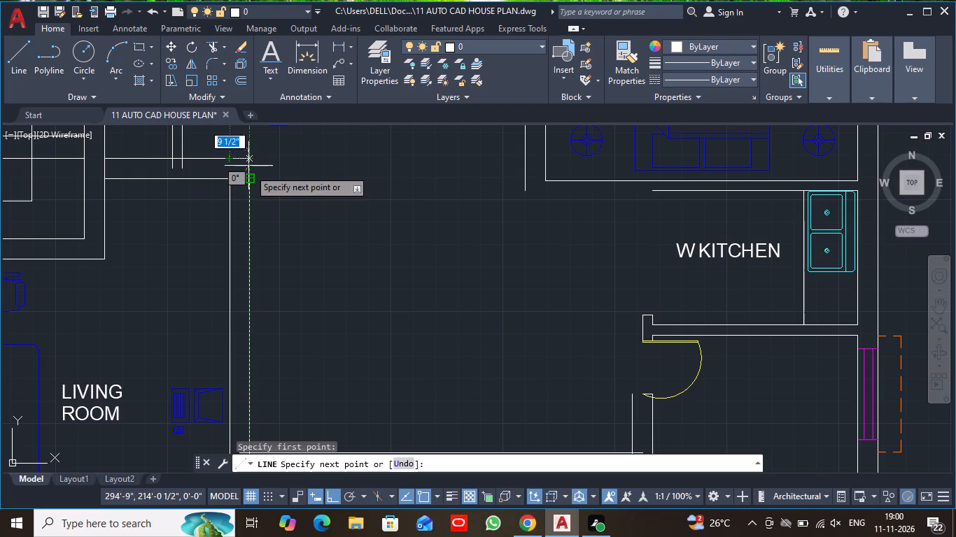
click(248, 162)
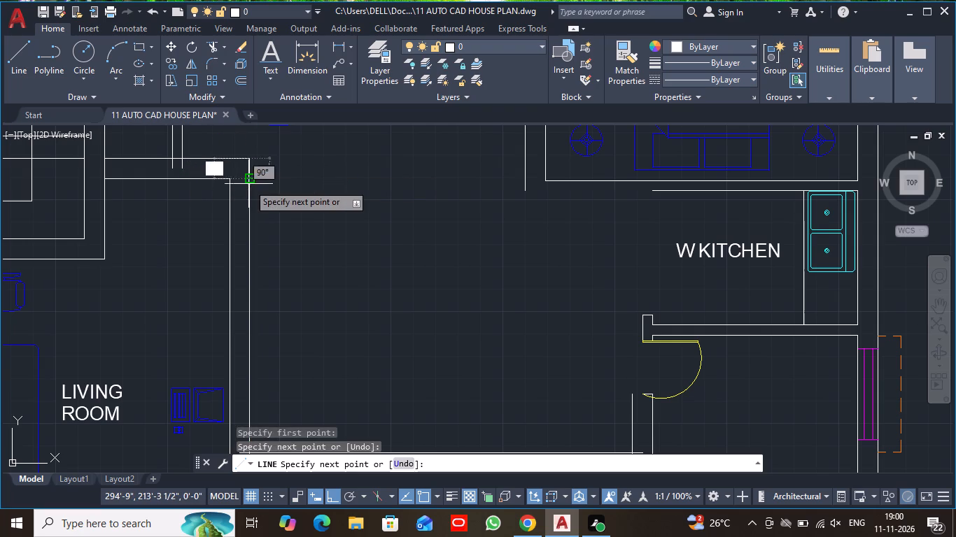
click(248, 184)
key(Escape)
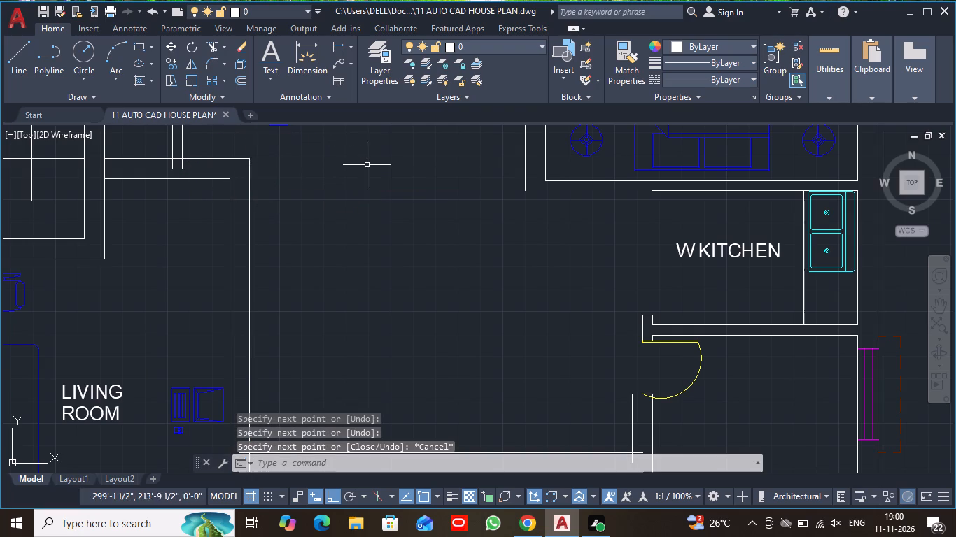
Extend the wall-end line below the southeast room's north door to meet the offset west wall line.
scroll(372, 194, down, 3)
scroll(392, 243, up, 4)
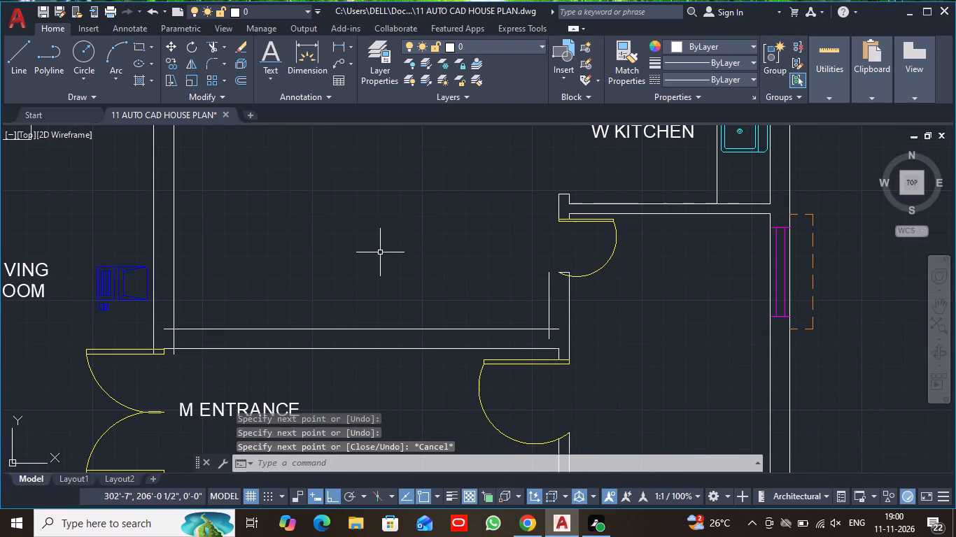
middle_drag(453, 255, 185, 235)
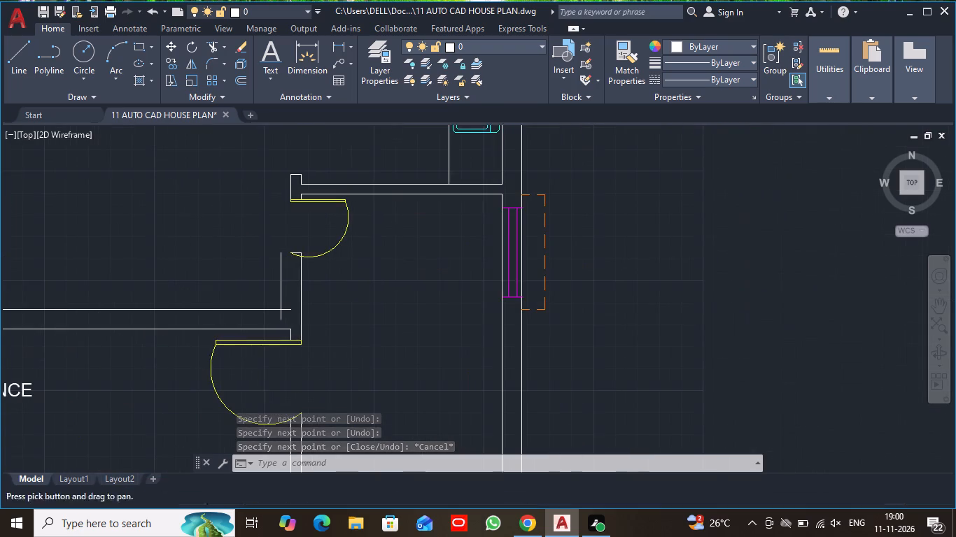
scroll(204, 230, up, 2)
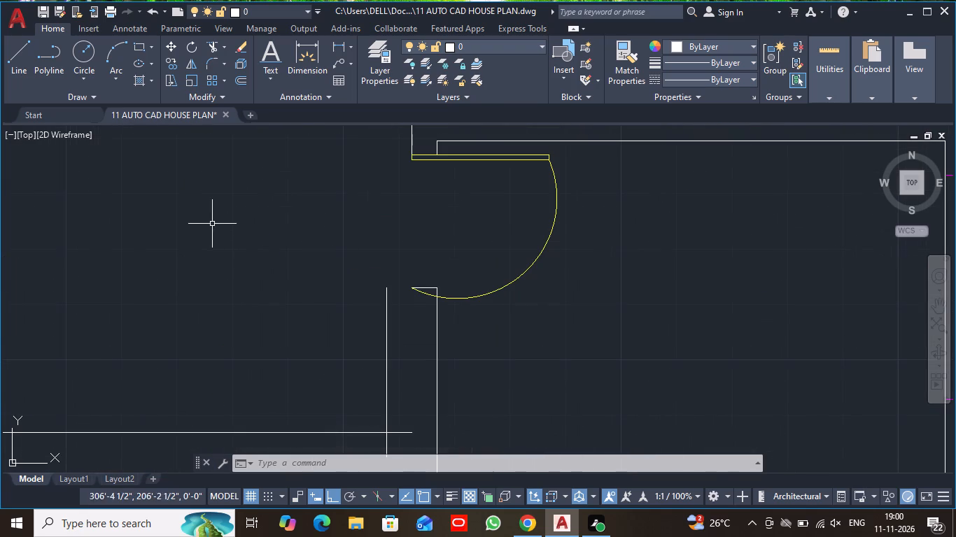
text(EX)
key(space)
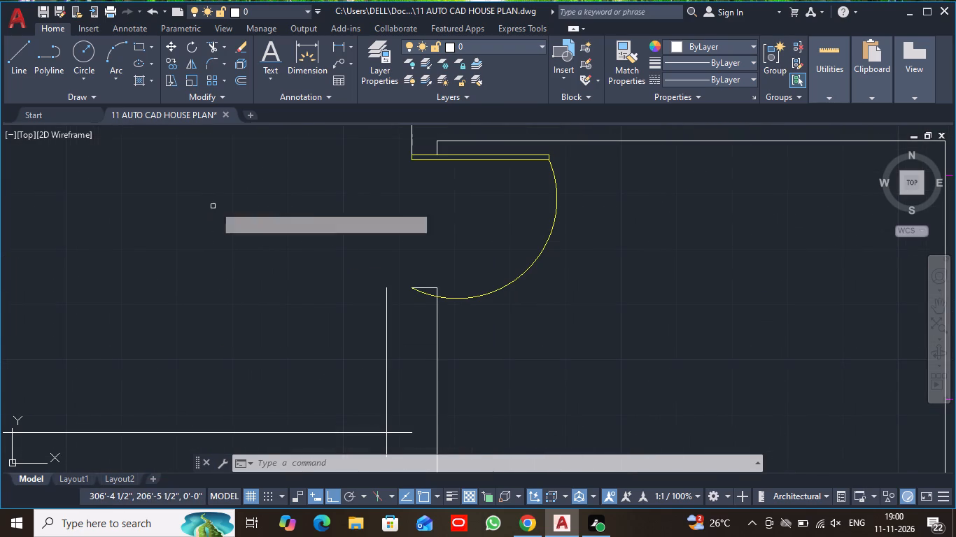
click(423, 287)
scroll(440, 243, down, 2)
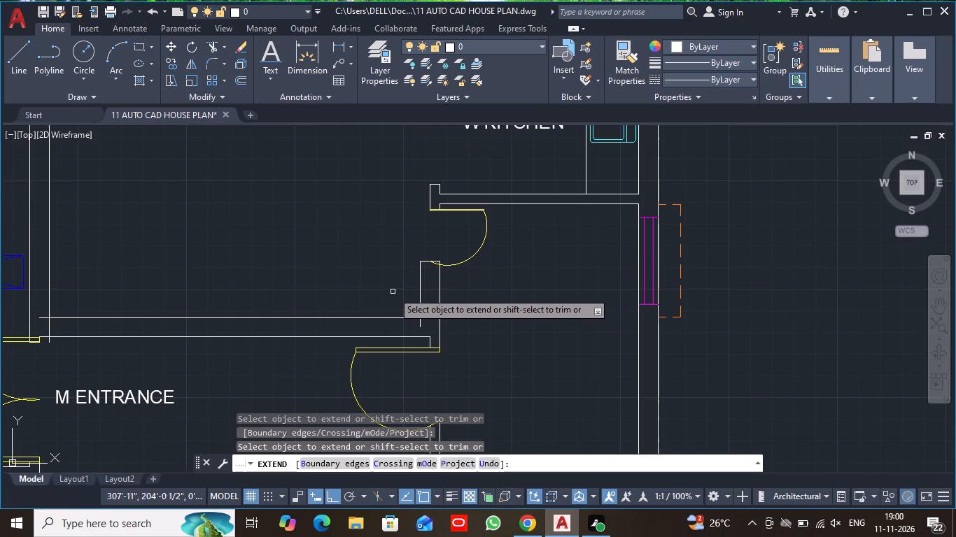
key(Escape)
Trim the overshooting offset wall lines where M Entrance's north wall meets the southeast room and the living room.
key(t)
text(R)
key(space)
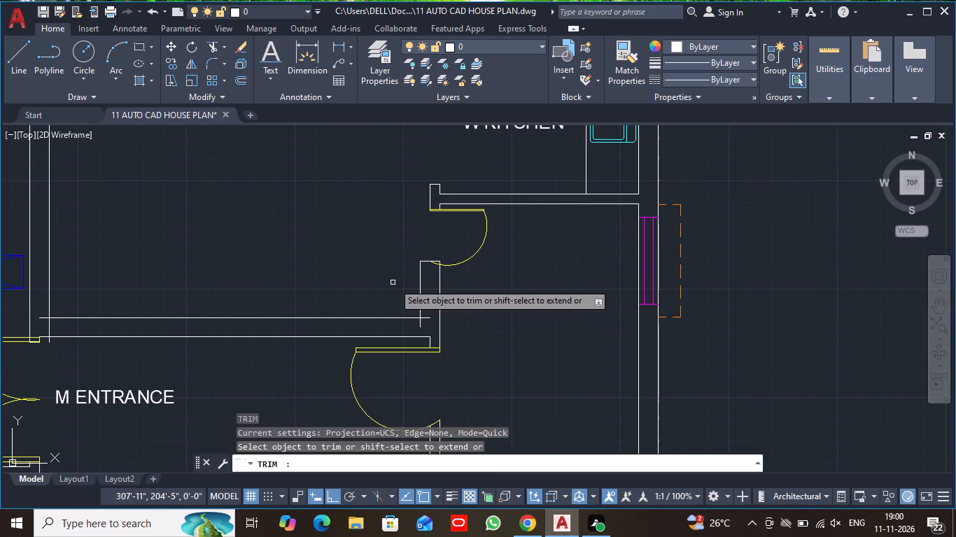
scroll(416, 299, up, 2)
middle_drag(416, 299, 343, 271)
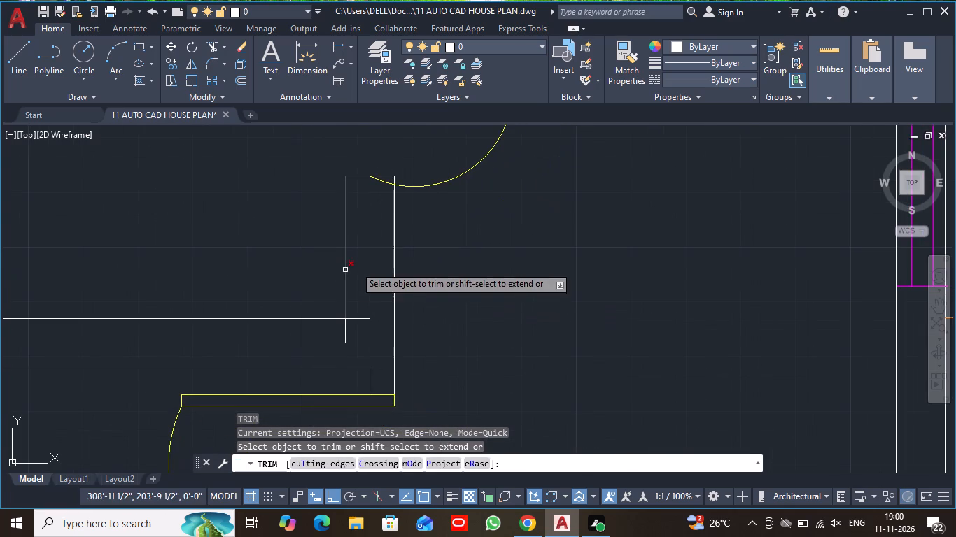
click(360, 319)
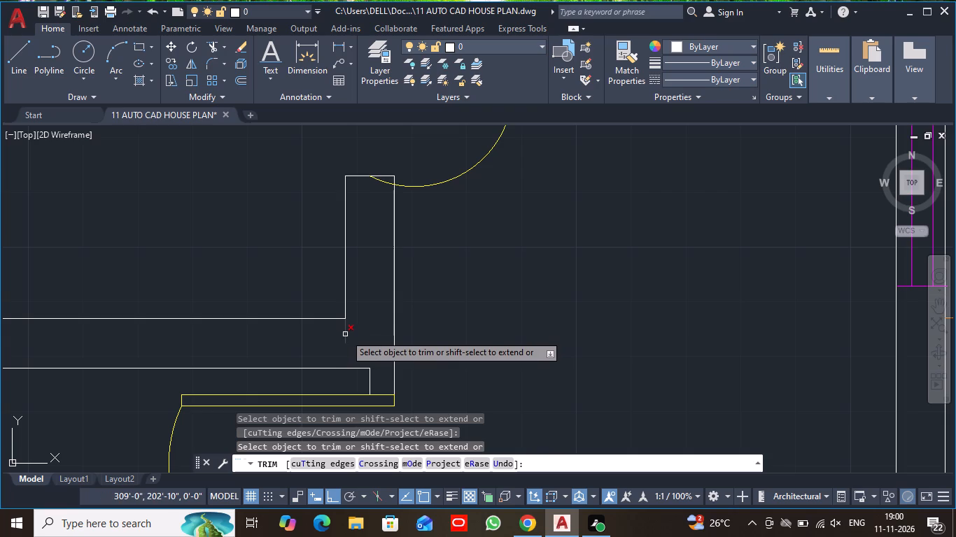
click(345, 334)
scroll(262, 339, down, 3)
middle_drag(183, 240, 483, 259)
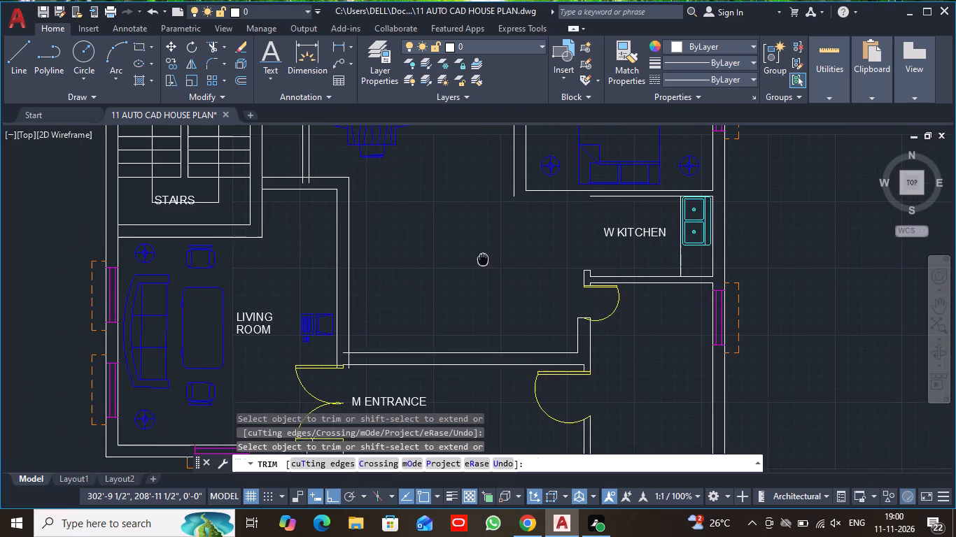
scroll(359, 353, up, 3)
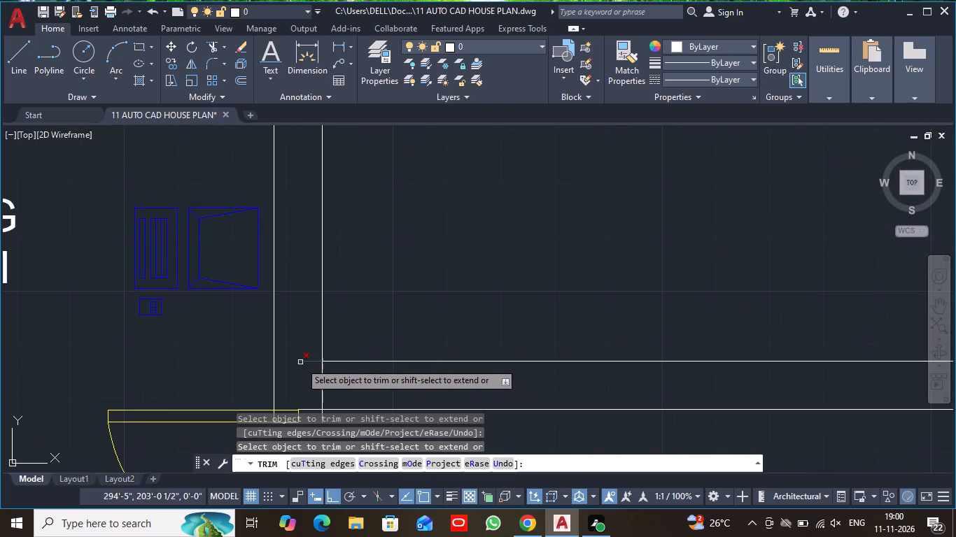
click(303, 361)
click(323, 380)
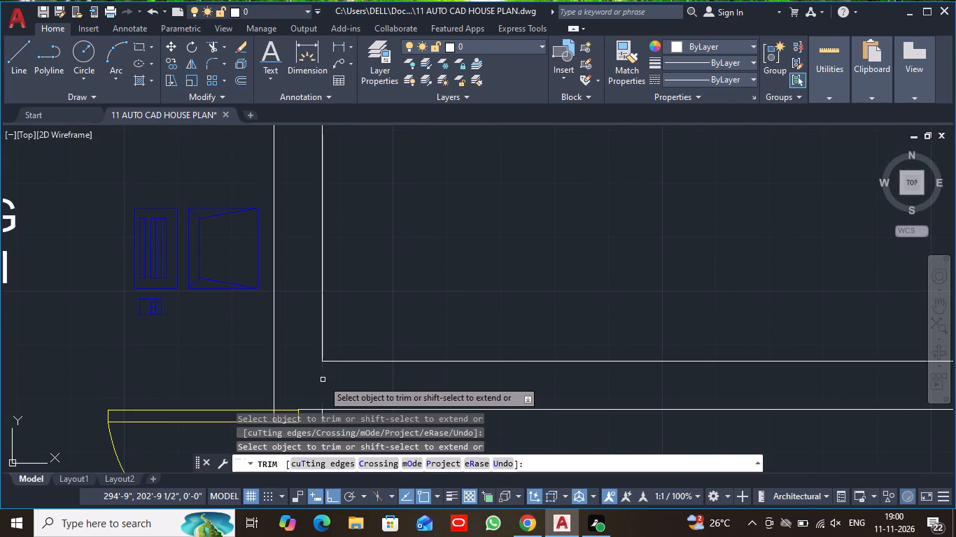
Trim the crossing and overshooting lines where the living room's north wall meets the stairs wall and the dining partition.
scroll(393, 256, down, 2)
middle_drag(398, 202, 460, 347)
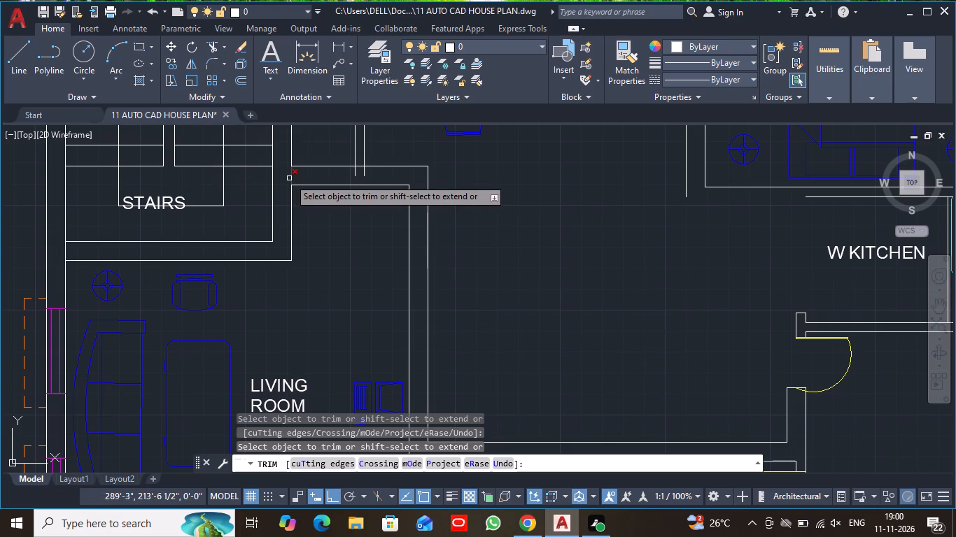
click(290, 178)
scroll(390, 150, up, 3)
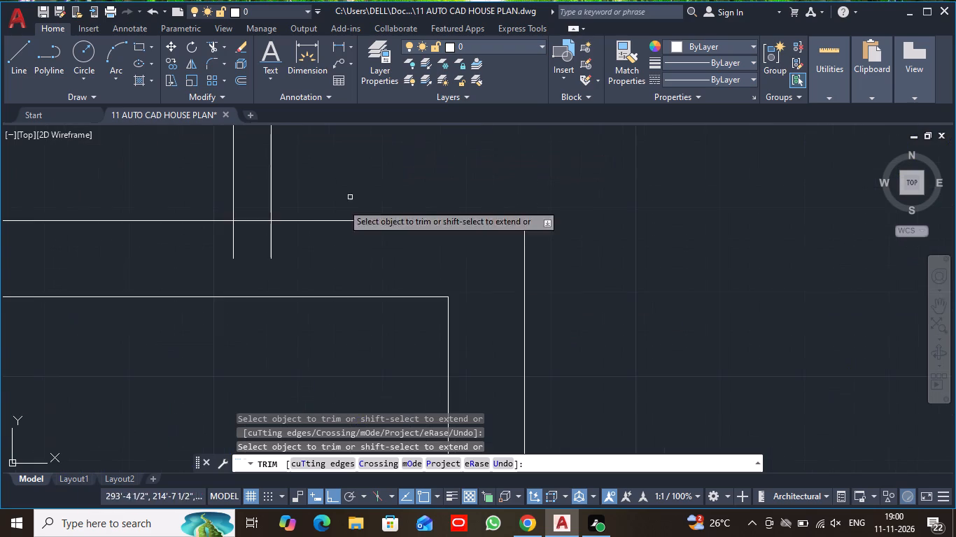
click(233, 241)
click(249, 221)
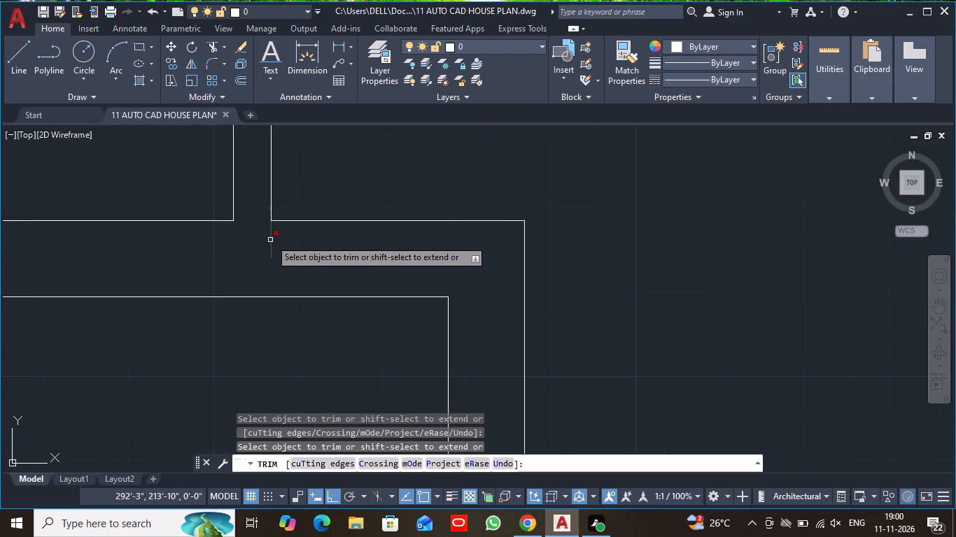
click(270, 239)
scroll(297, 254, down, 3)
scroll(385, 260, down, 2)
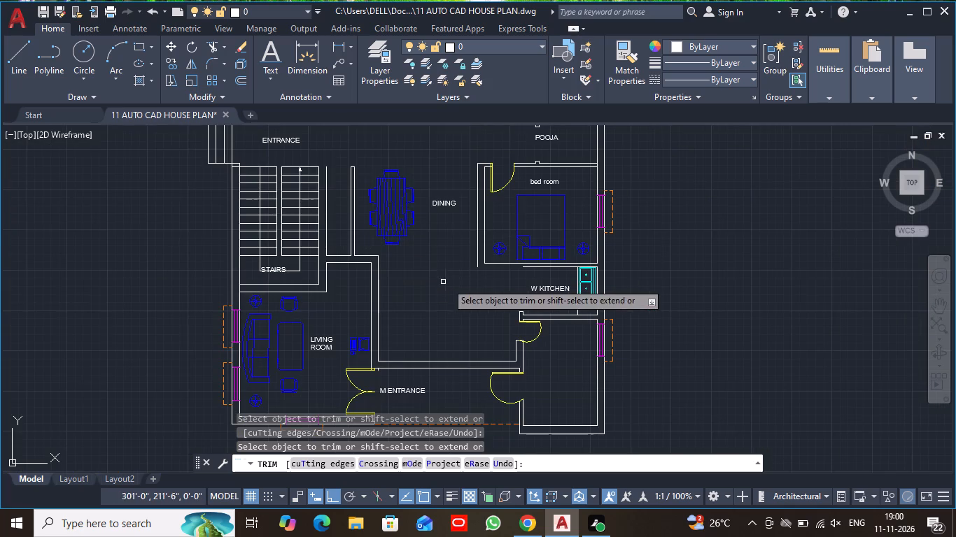
middle_drag(447, 282, 341, 215)
scroll(341, 215, down, 1)
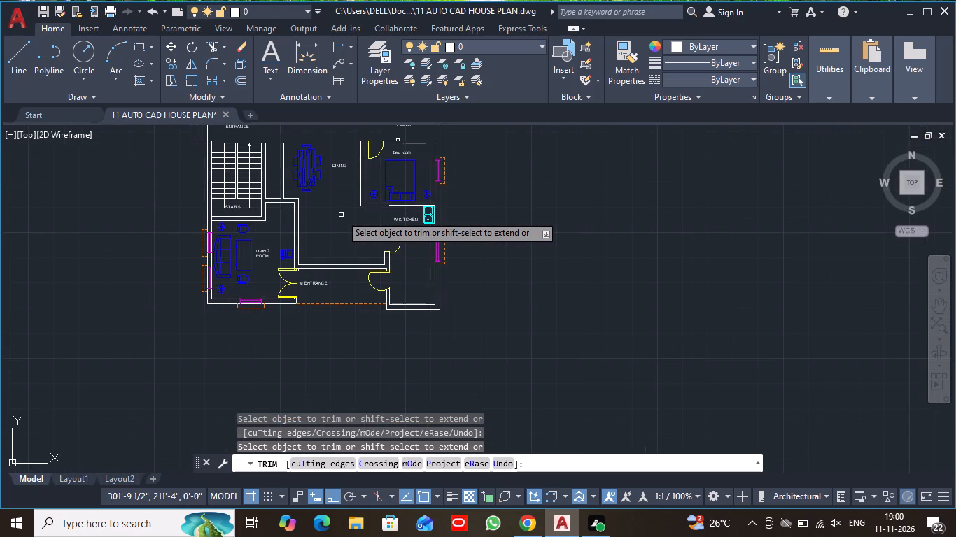
key(Escape)
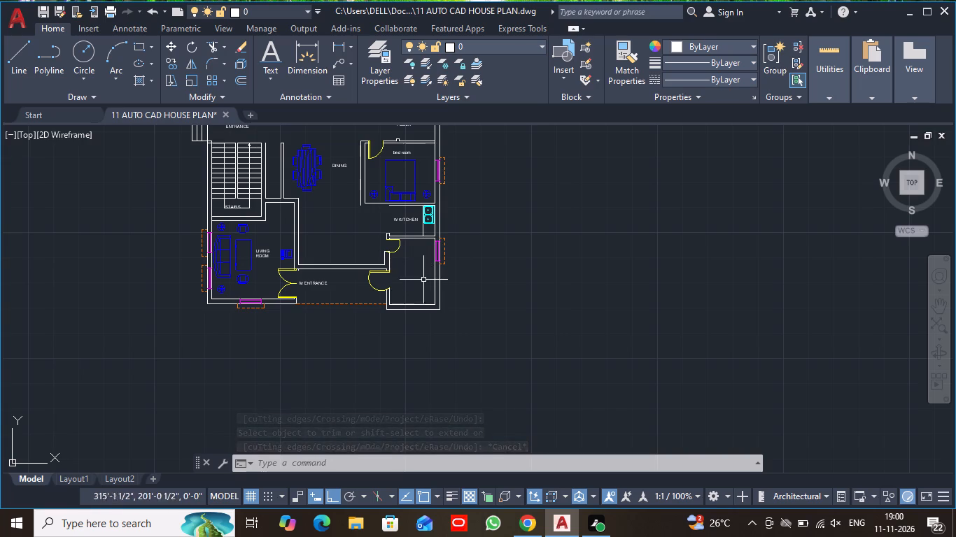
Copy the "bed room" label from the bedroom above W Kitchen into the southeast room, with Ortho off.
scroll(479, 250, up, 1)
middle_drag(488, 196, 490, 196)
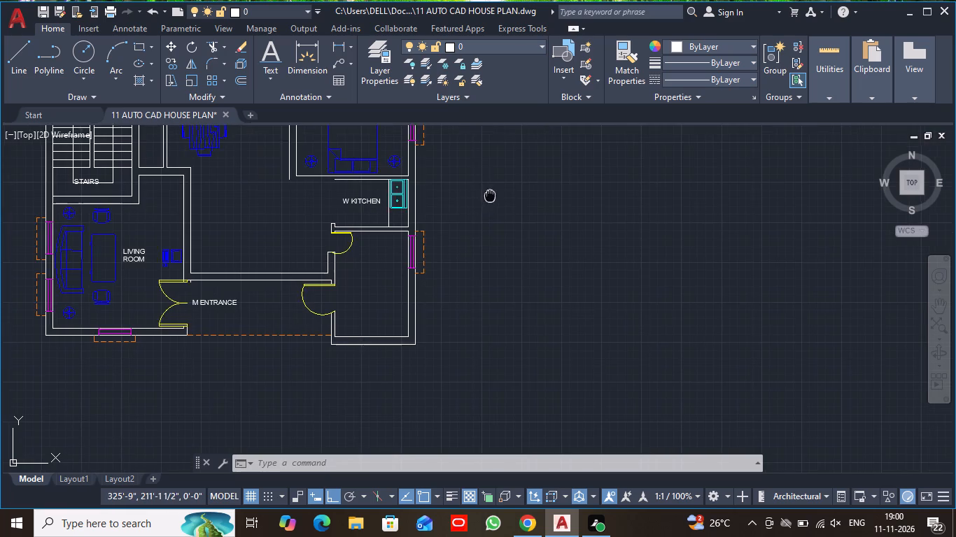
middle_drag(490, 196, 535, 277)
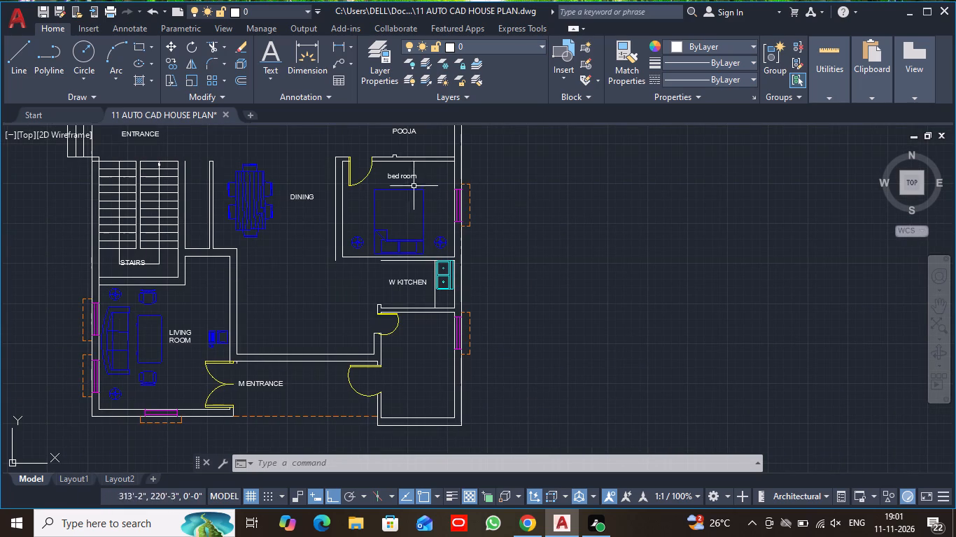
click(172, 63)
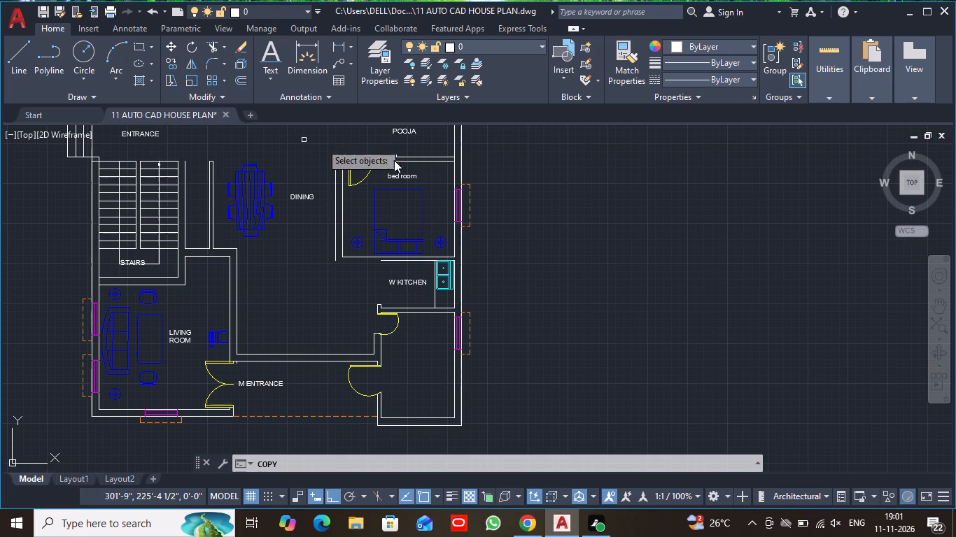
click(399, 176)
key(space)
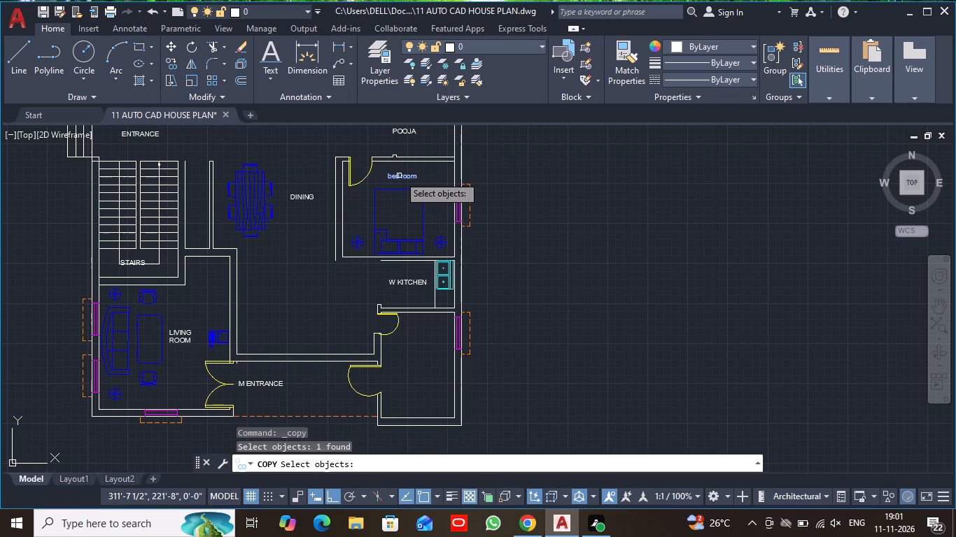
click(405, 177)
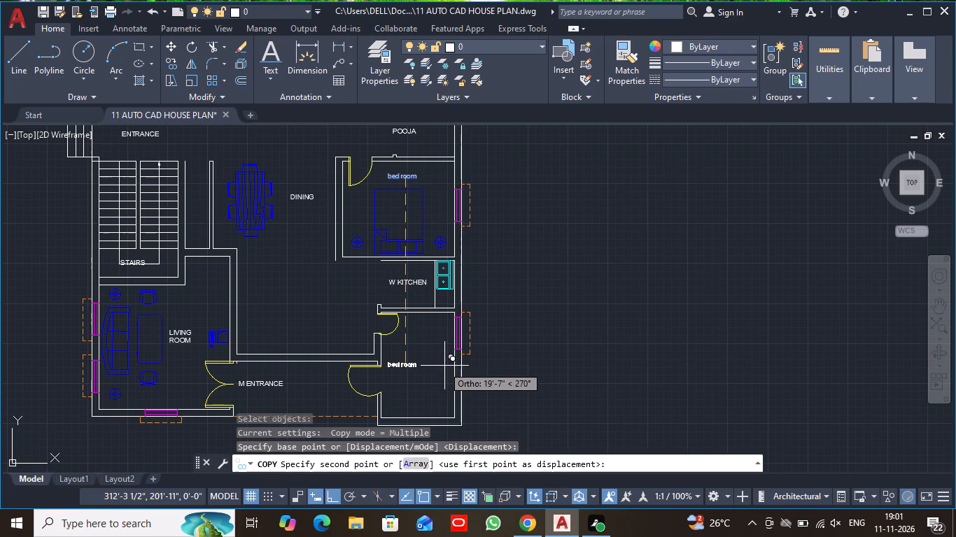
click(333, 495)
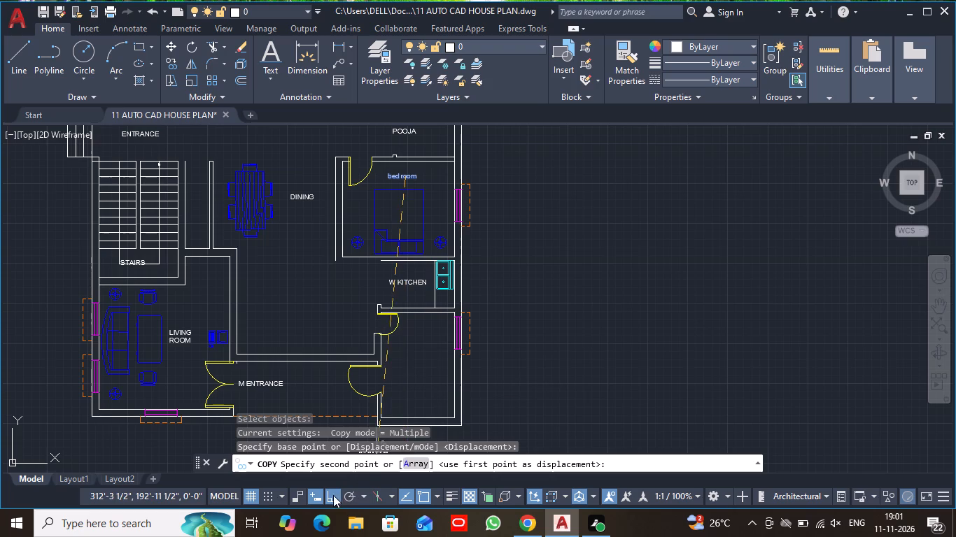
click(421, 363)
key(Escape)
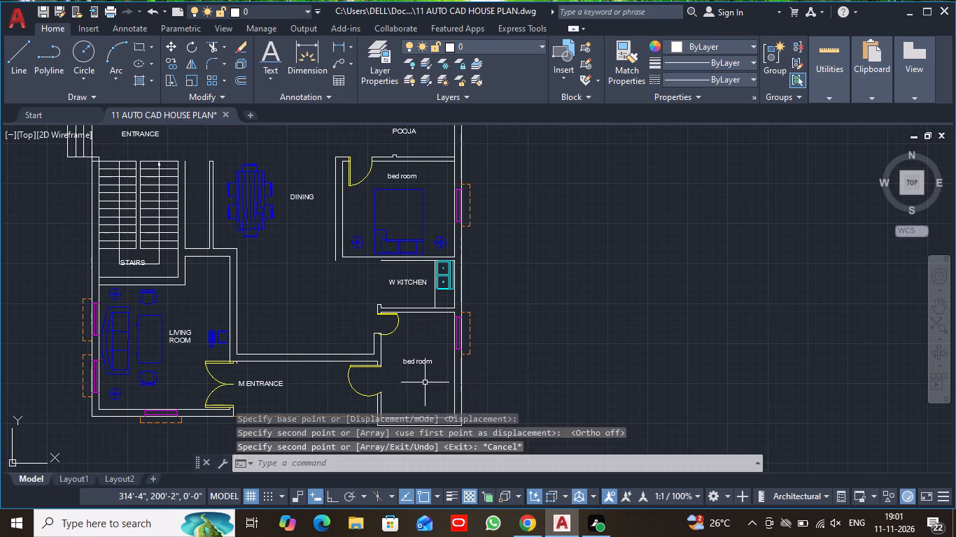
Change the southeast room's copied label to "BED ROOM".
scroll(425, 382, up, 4)
middle_drag(378, 334, 426, 282)
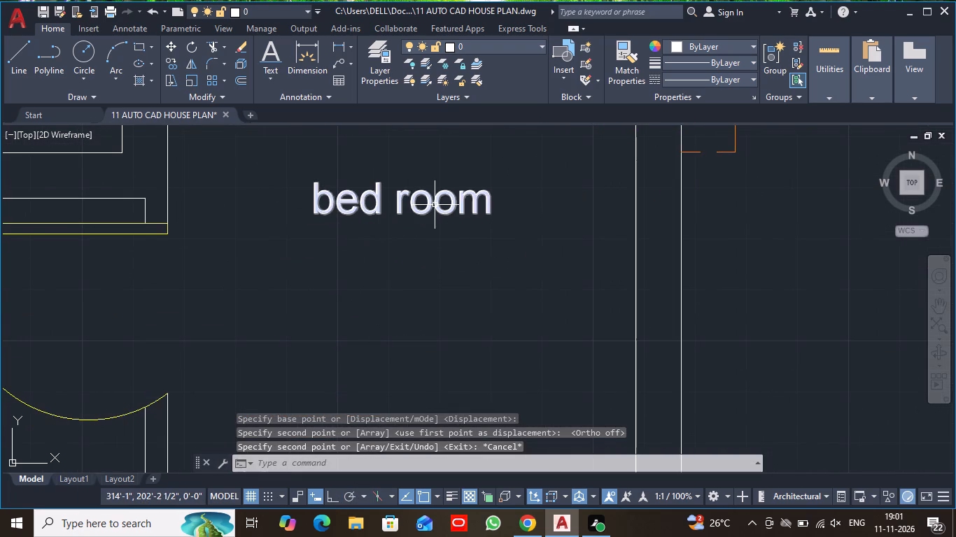
double_click(435, 205)
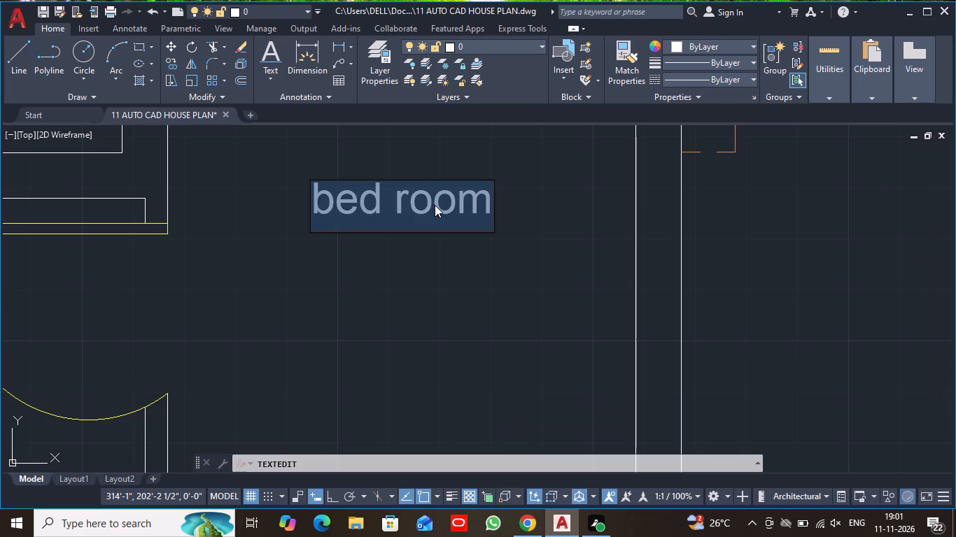
text(BED ROOM)
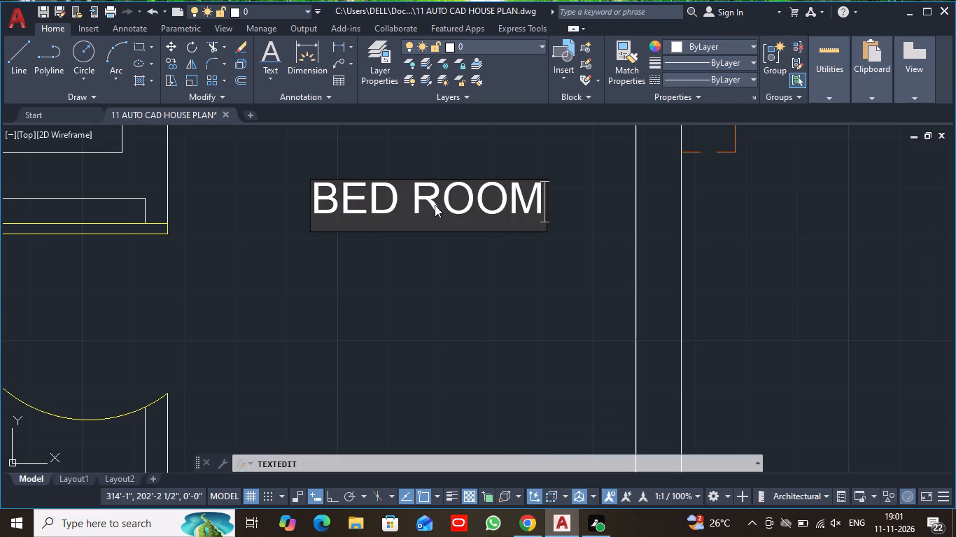
click(468, 262)
scroll(472, 262, down, 1)
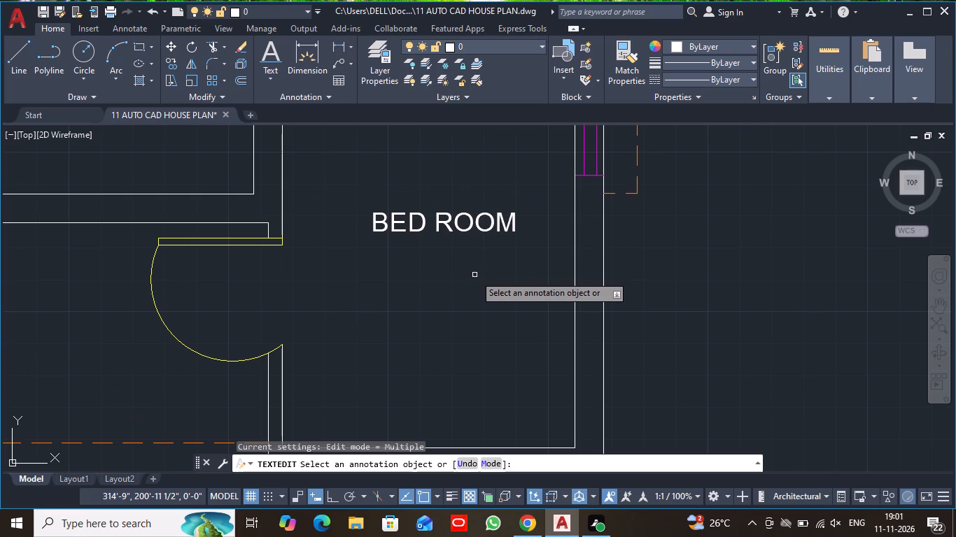
scroll(527, 275, down, 2)
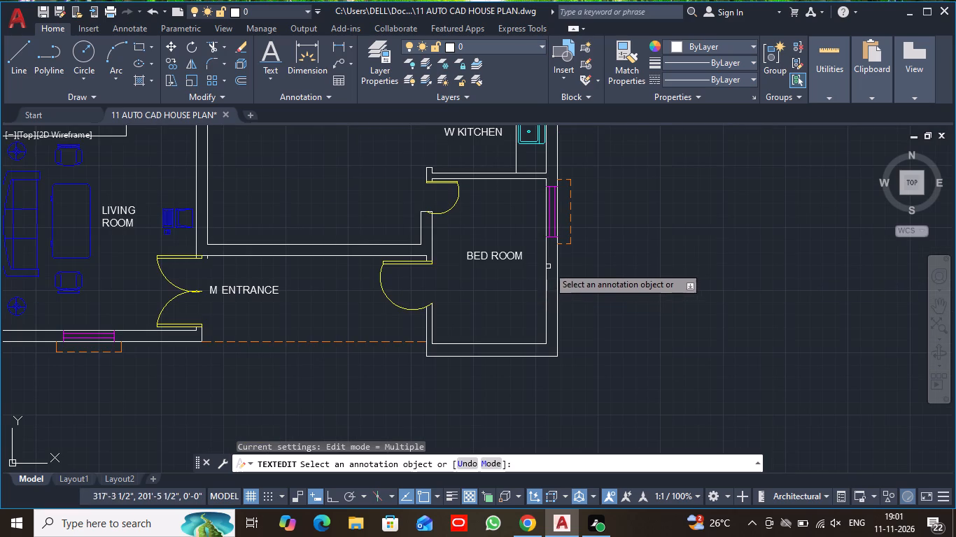
key(Escape)
Copy the bed from the bedroom above W Kitchen into the southeast BED ROOM, with its headboard near the south wall.
middle_drag(640, 211, 614, 390)
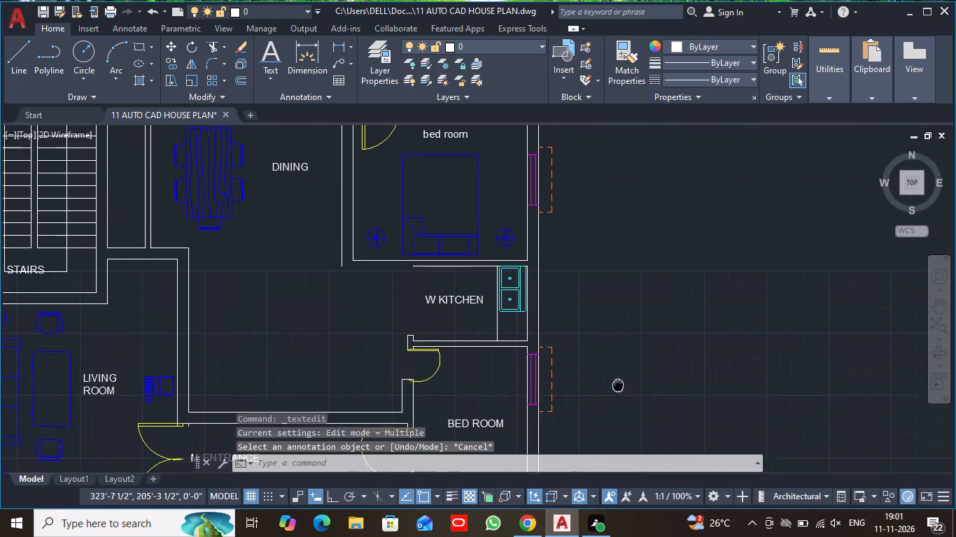
middle_drag(614, 390, 614, 391)
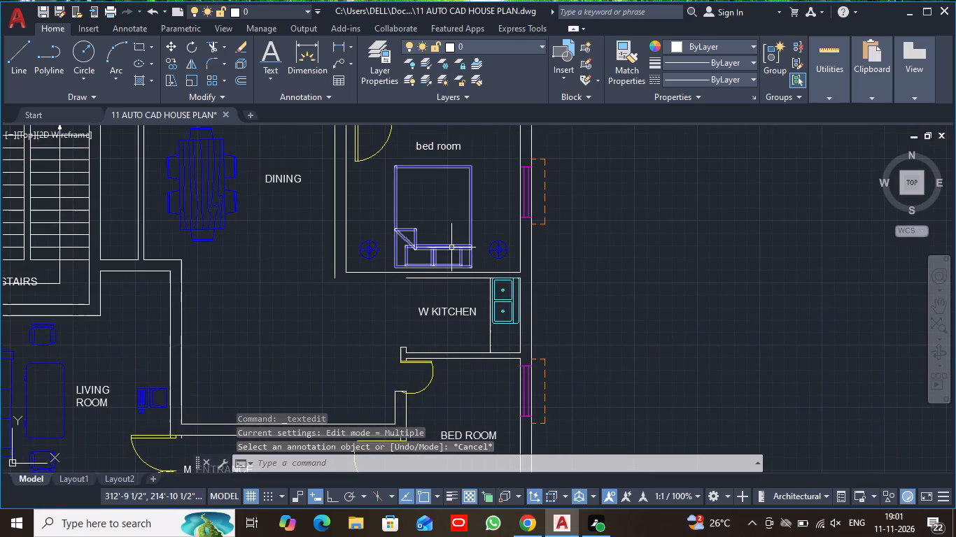
click(451, 248)
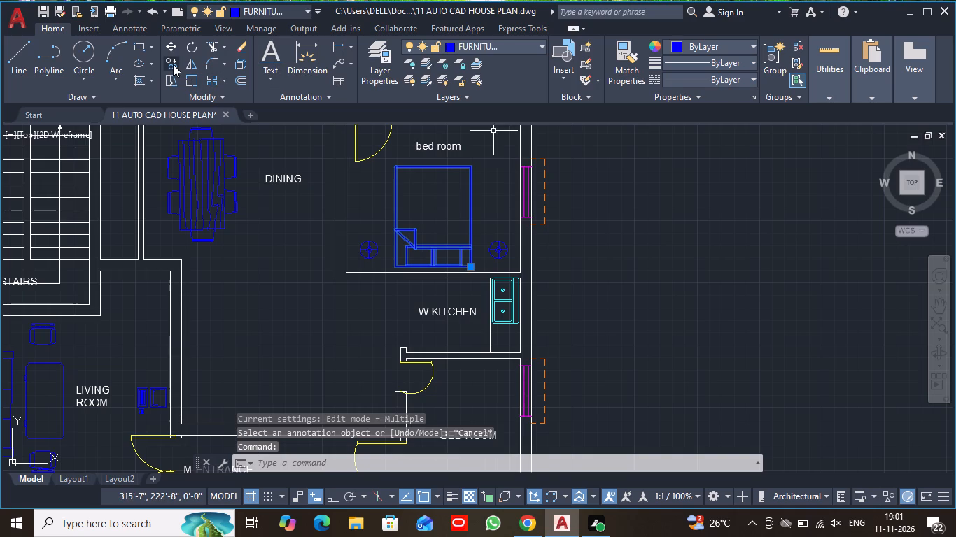
click(173, 64)
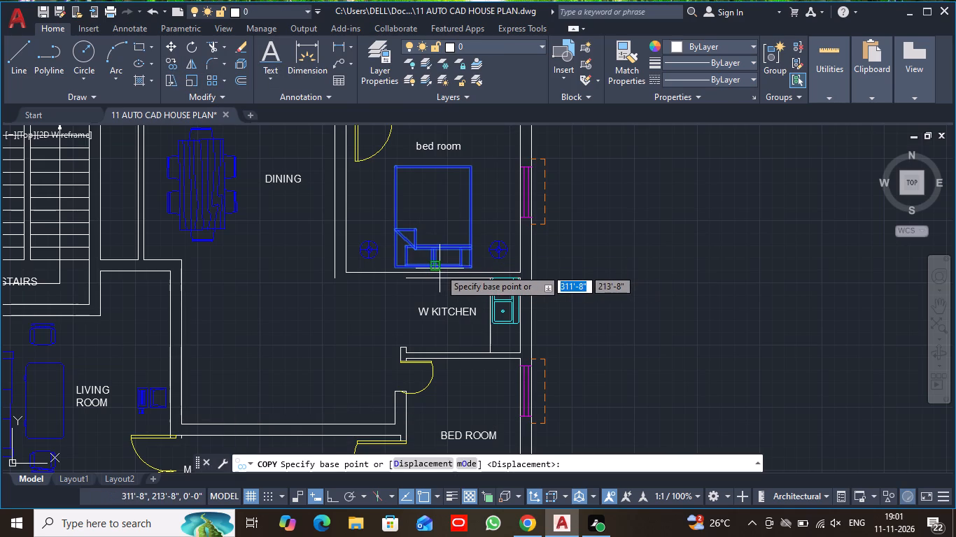
click(436, 267)
middle_drag(461, 407, 461, 402)
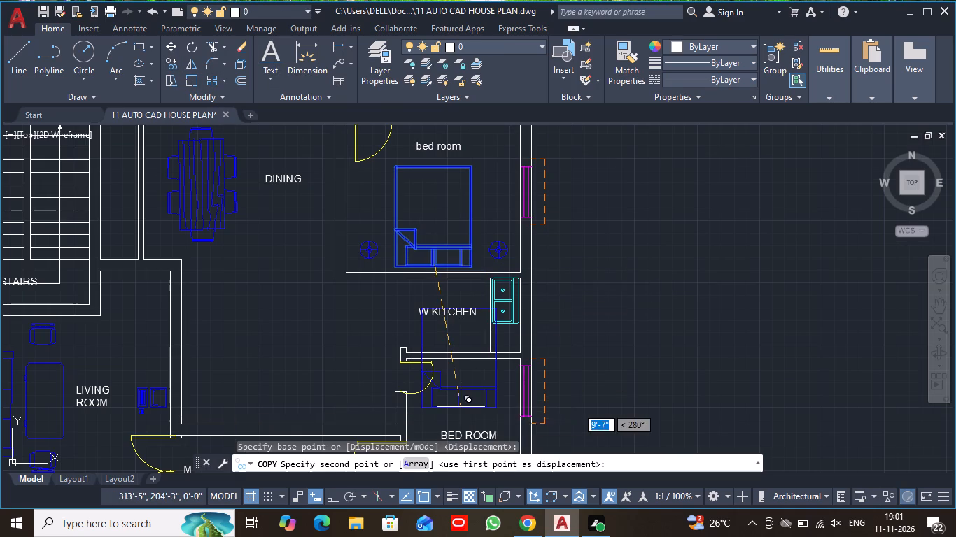
middle_drag(461, 402, 437, 195)
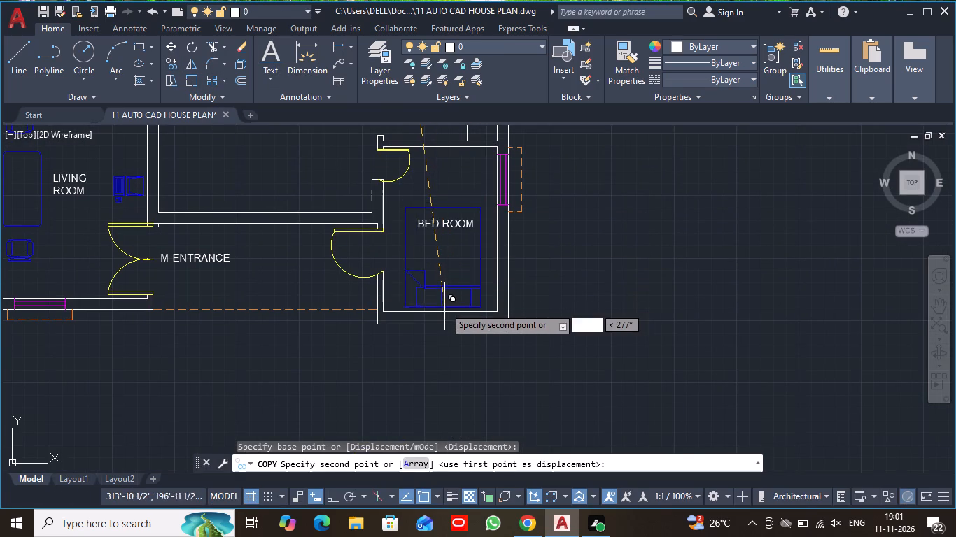
scroll(450, 303, up, 2)
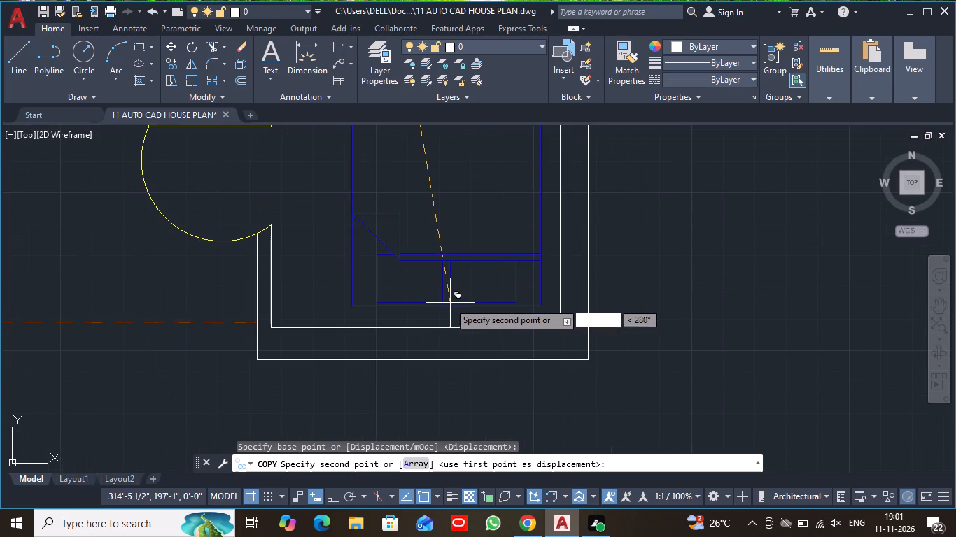
click(435, 313)
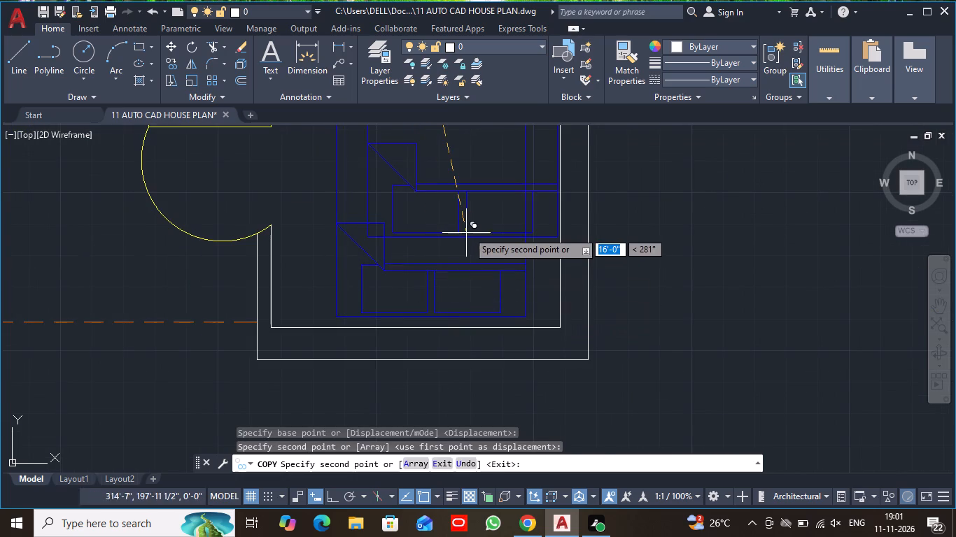
key(Escape)
Examine the furnished southeast bedroom and the surrounding rooms of the copied floor plan alongside the original plan.
scroll(598, 213, down, 2)
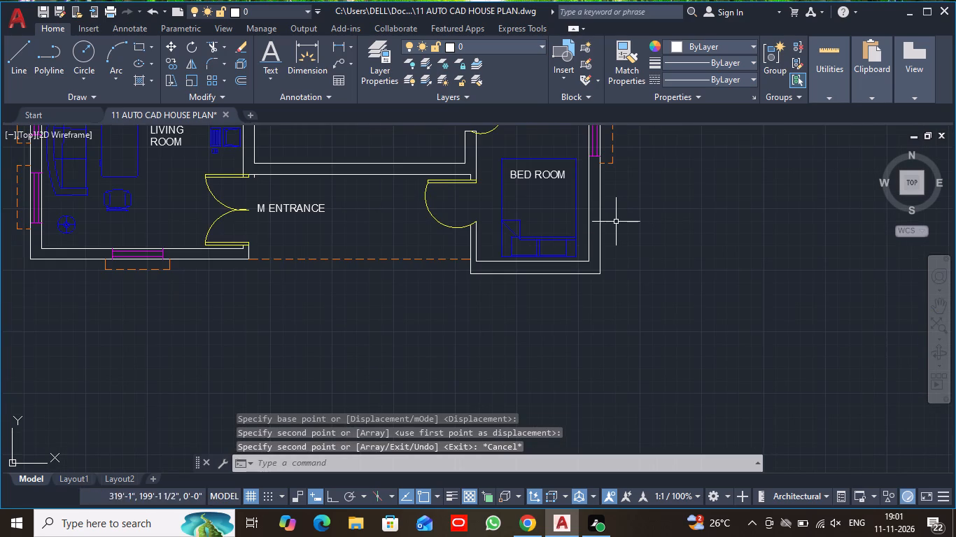
scroll(685, 212, down, 1)
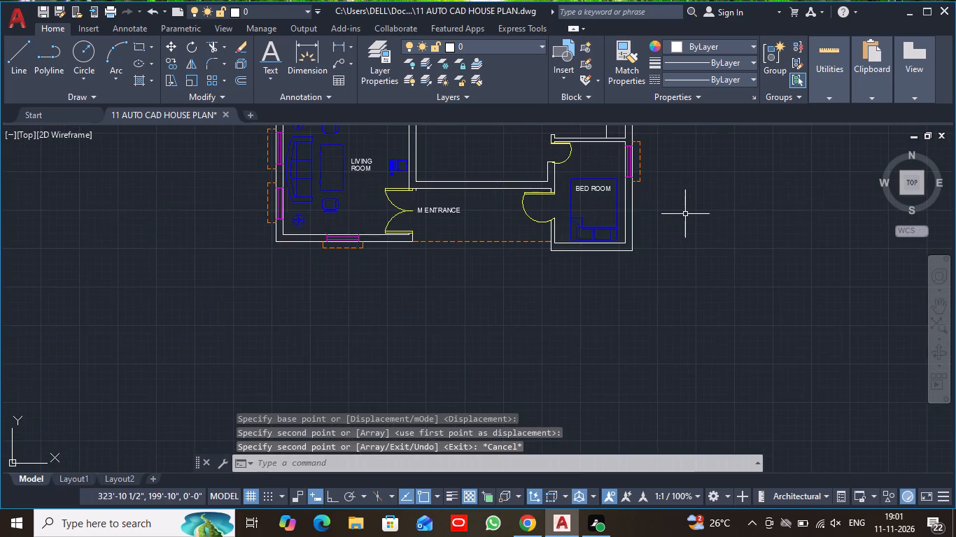
scroll(685, 217, down, 2)
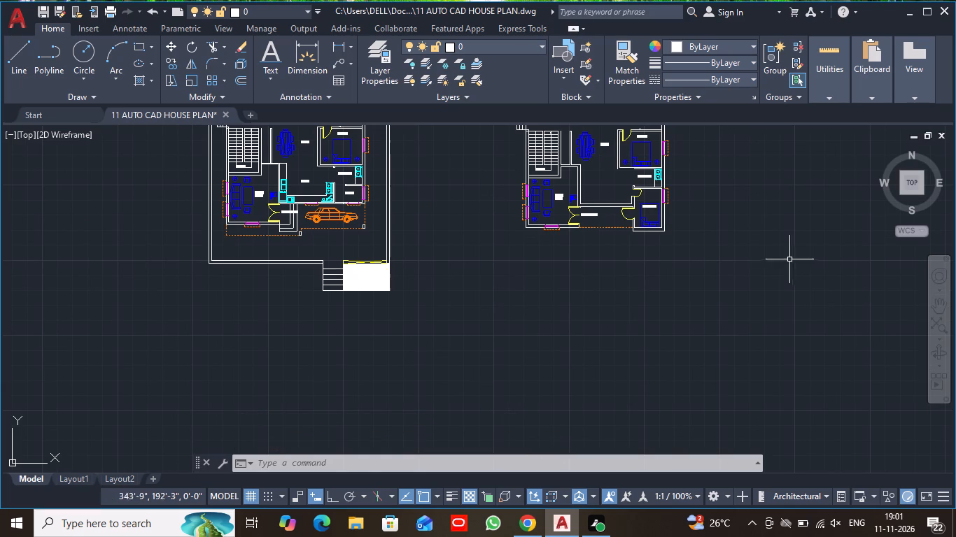
scroll(687, 270, up, 4)
middle_drag(544, 238, 542, 522)
scroll(418, 406, up, 1)
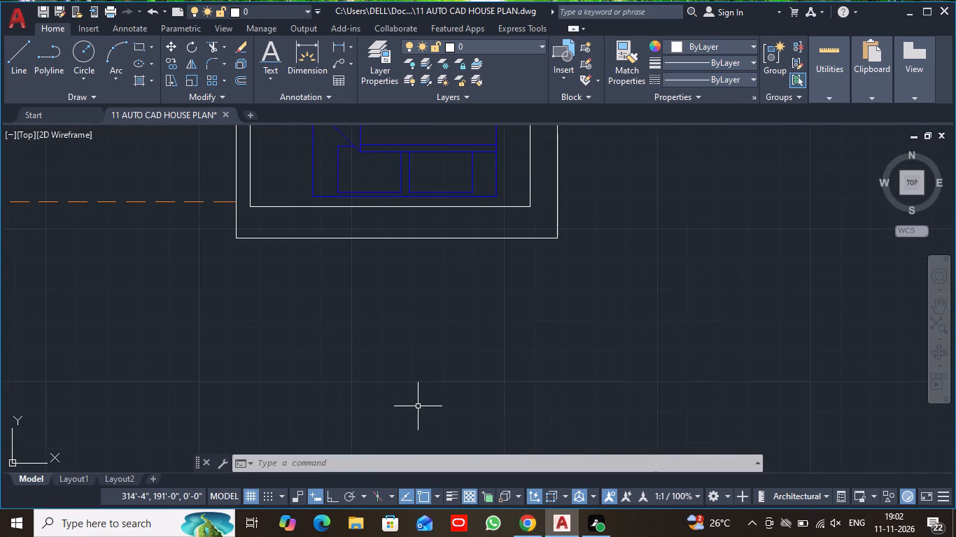
middle_drag(452, 338, 514, 477)
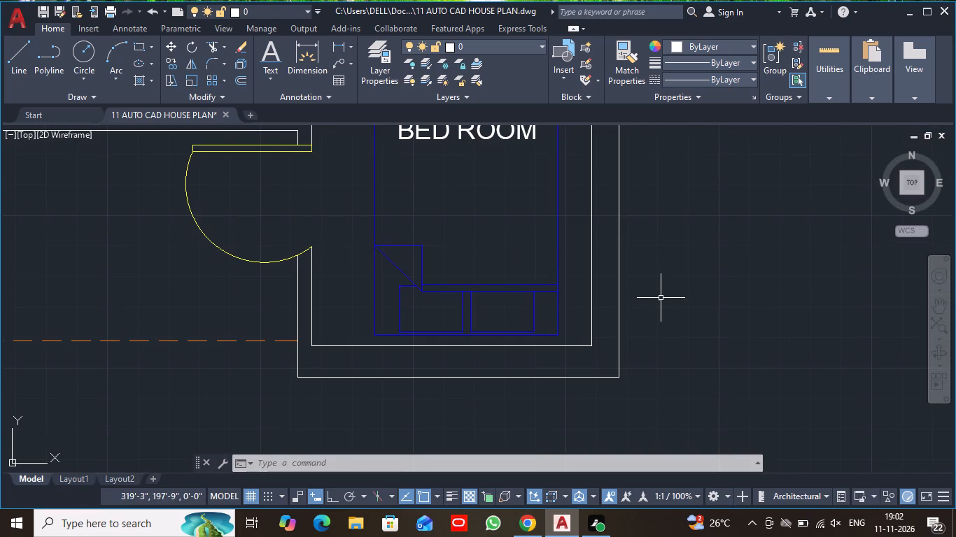
scroll(661, 298, down, 1)
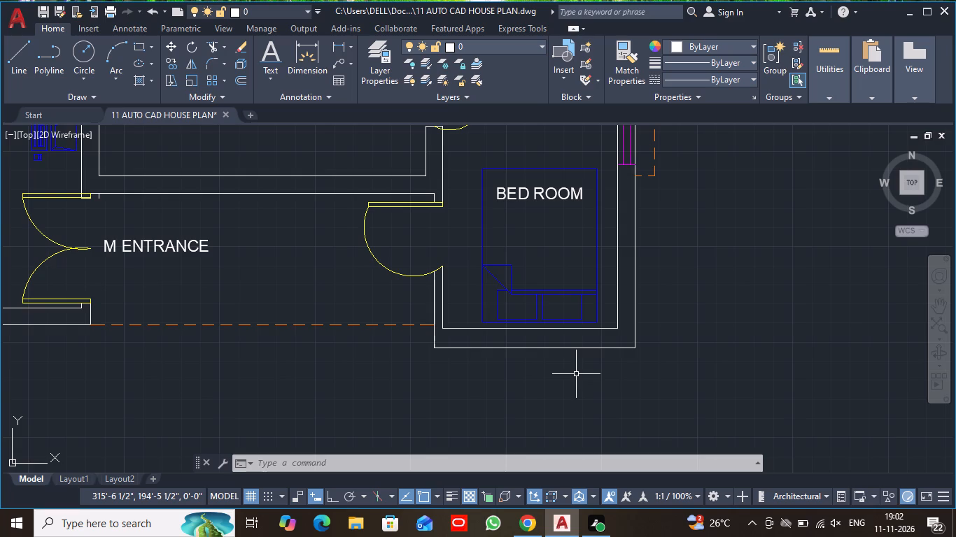
scroll(526, 377, down, 1)
scroll(323, 200, down, 2)
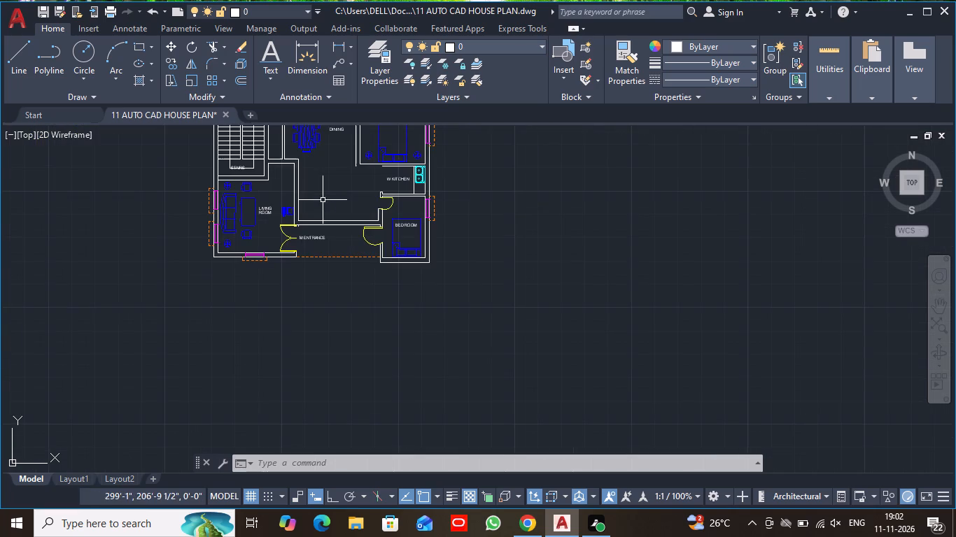
middle_drag(324, 185, 474, 297)
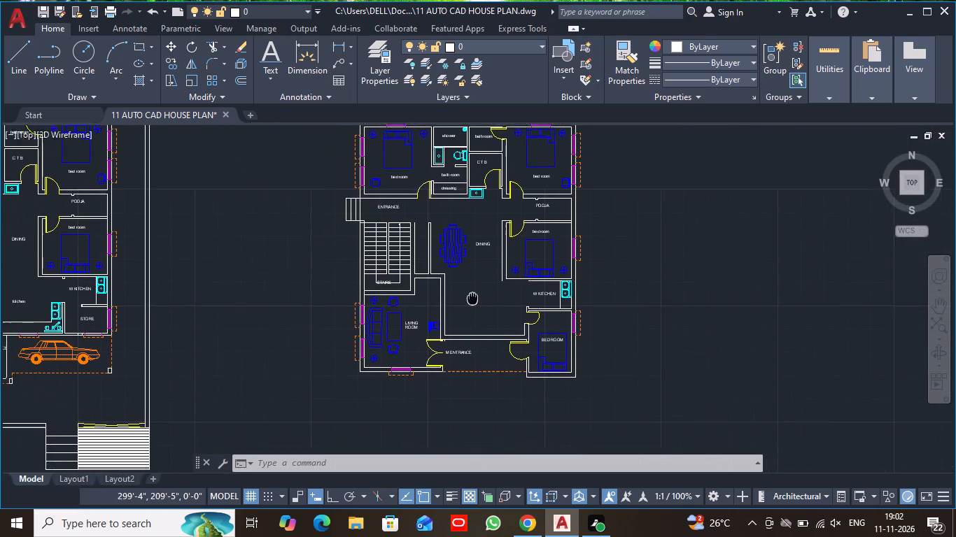
middle_drag(474, 297, 421, 203)
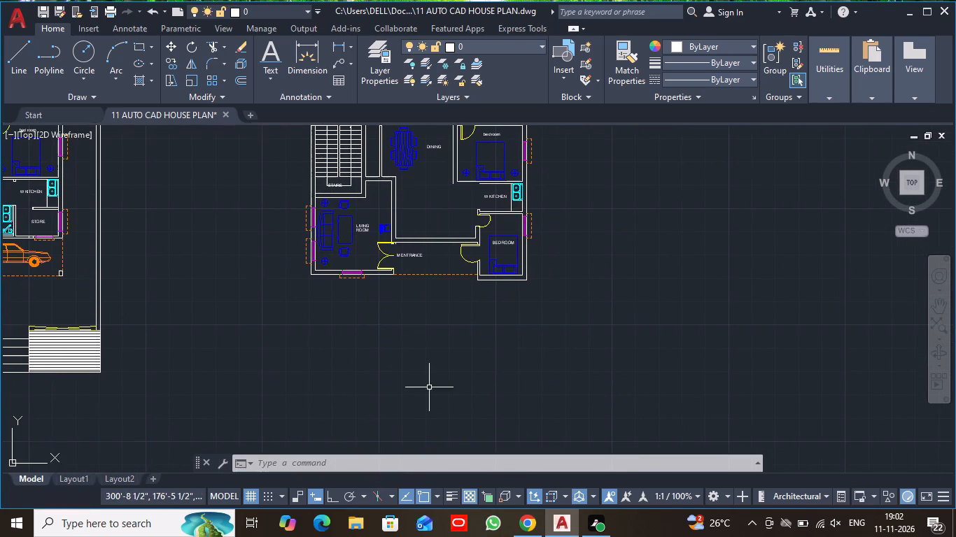
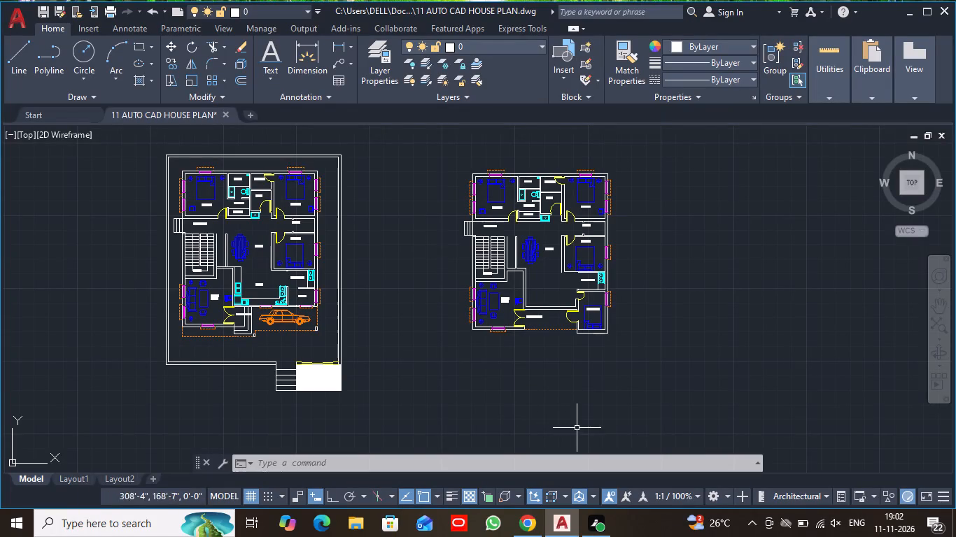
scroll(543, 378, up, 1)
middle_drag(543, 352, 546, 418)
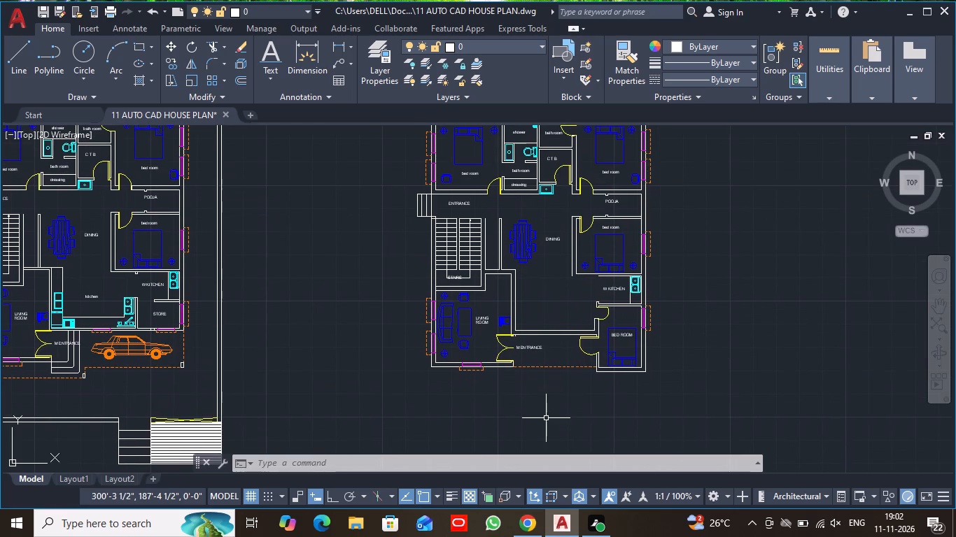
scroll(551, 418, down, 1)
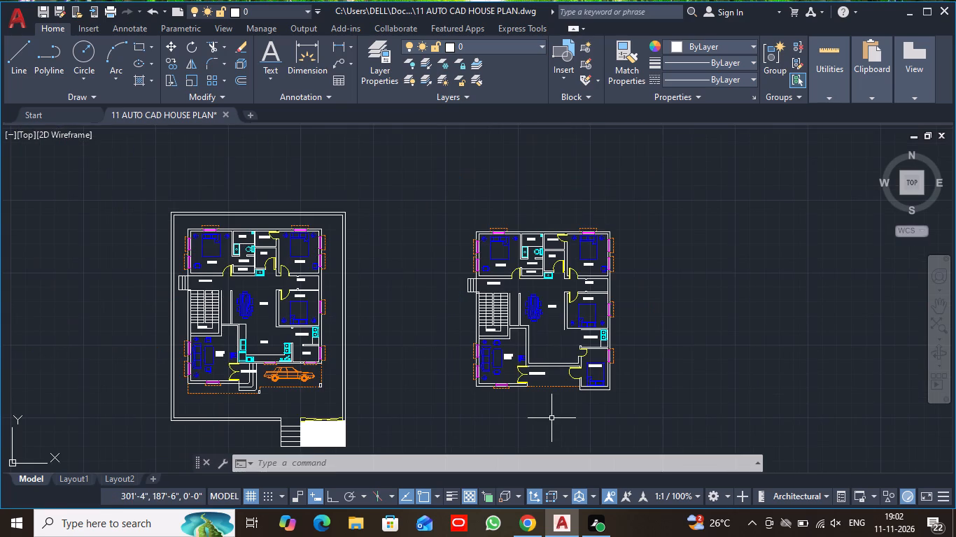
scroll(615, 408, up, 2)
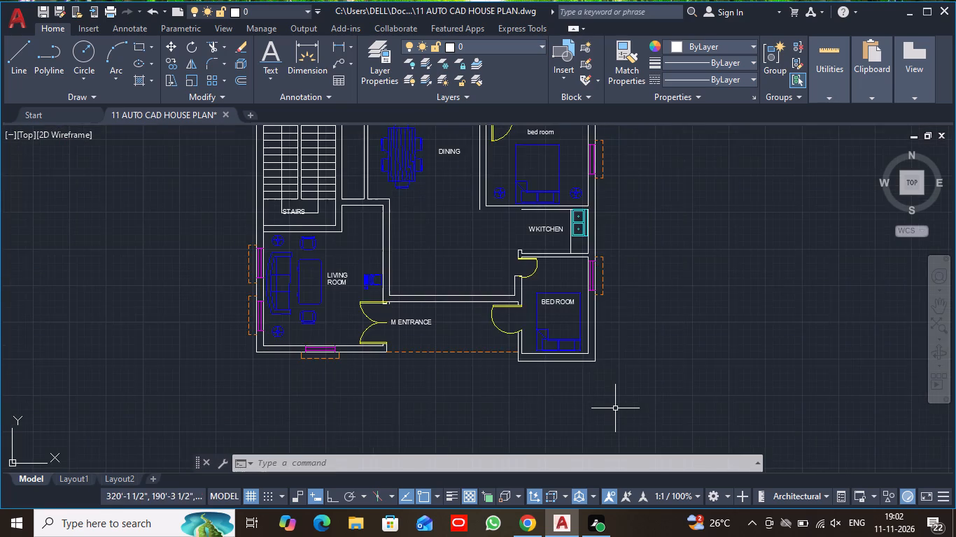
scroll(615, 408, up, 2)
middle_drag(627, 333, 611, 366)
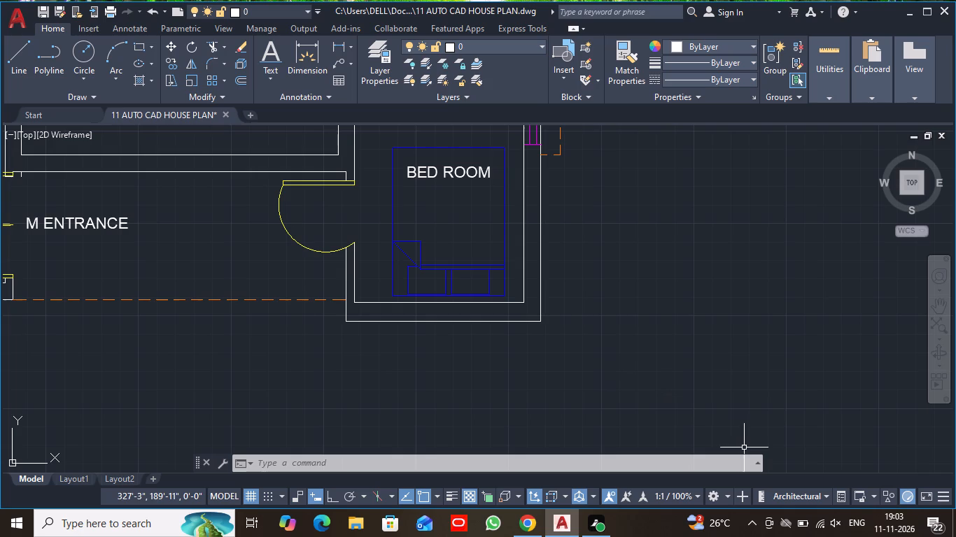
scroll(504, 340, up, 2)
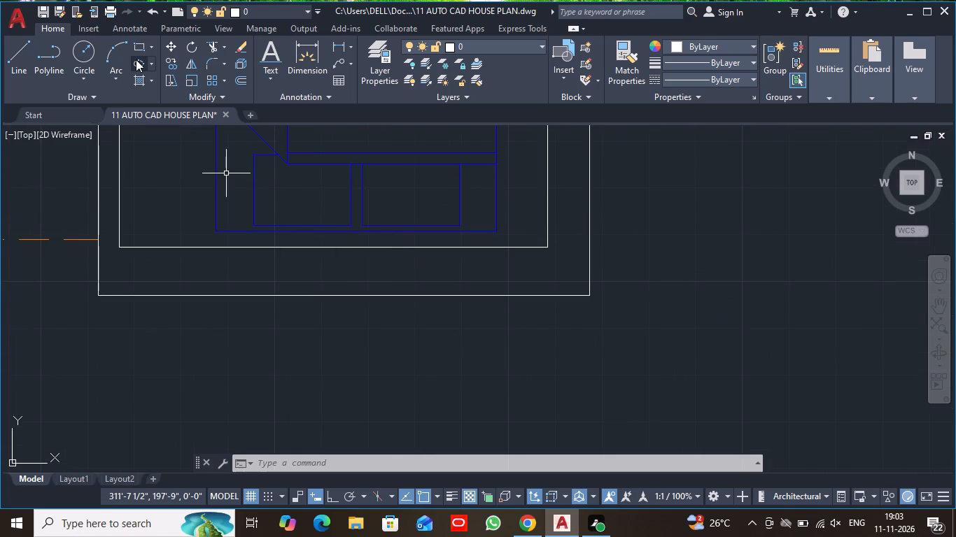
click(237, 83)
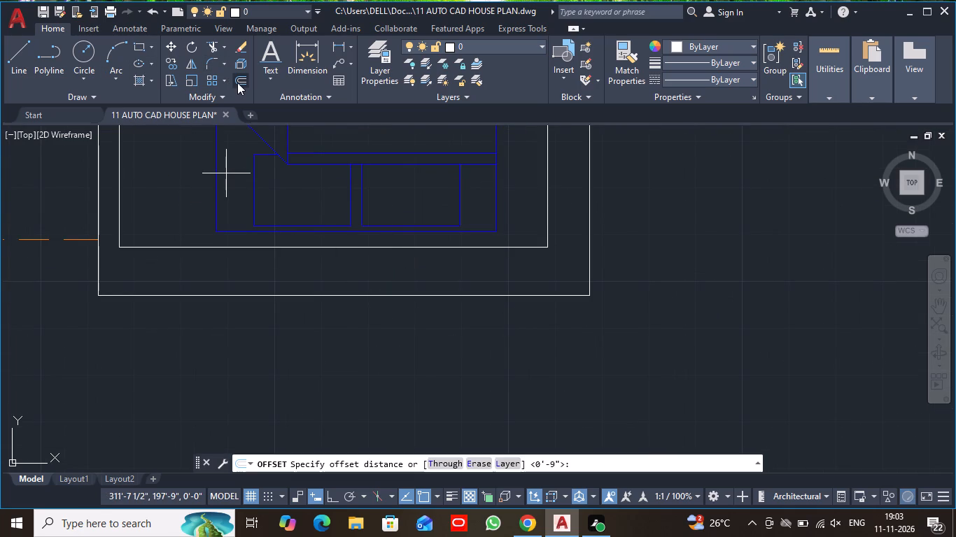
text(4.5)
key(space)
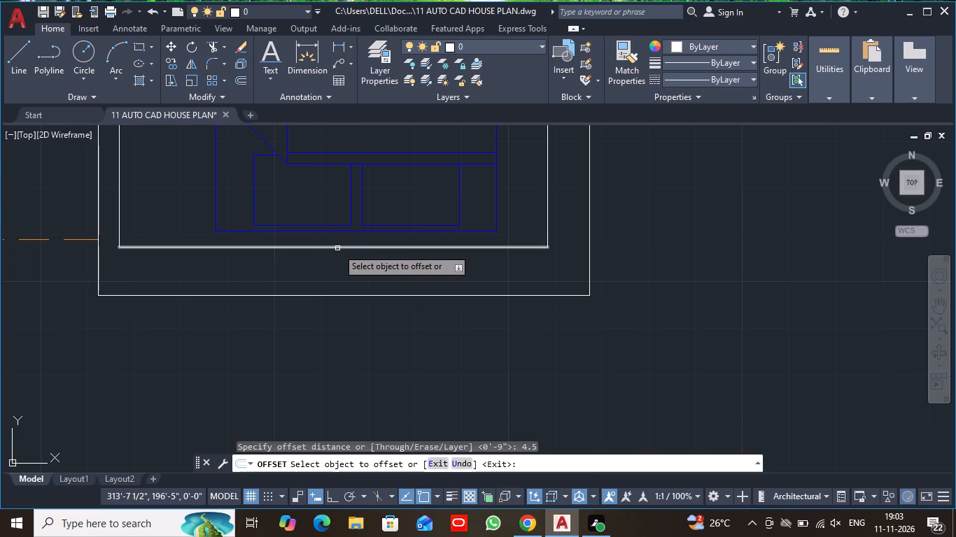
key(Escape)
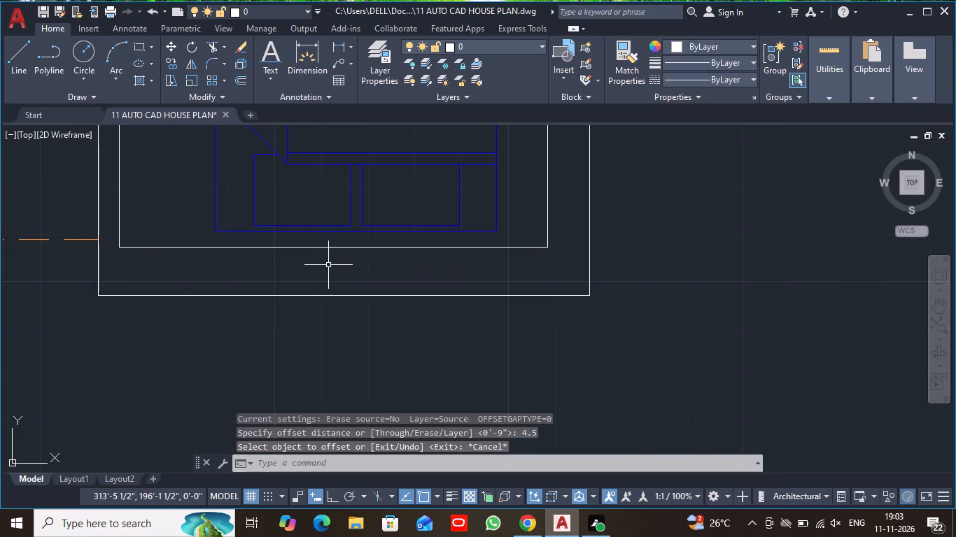
Draw a vertical line across the southeast BED ROOM's south wall with Ortho on, about 1'-2 1/2" west of the inner wall line's midpoint.
click(20, 52)
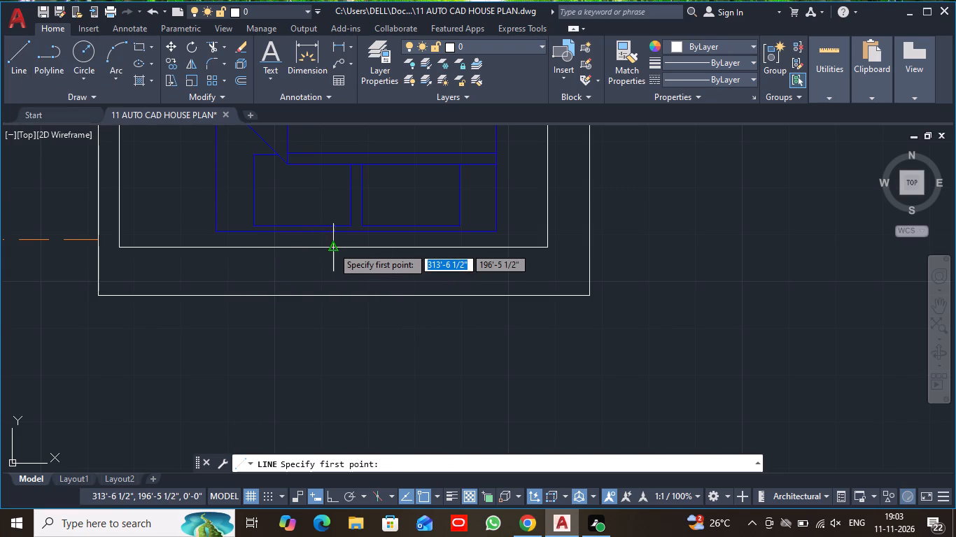
click(265, 248)
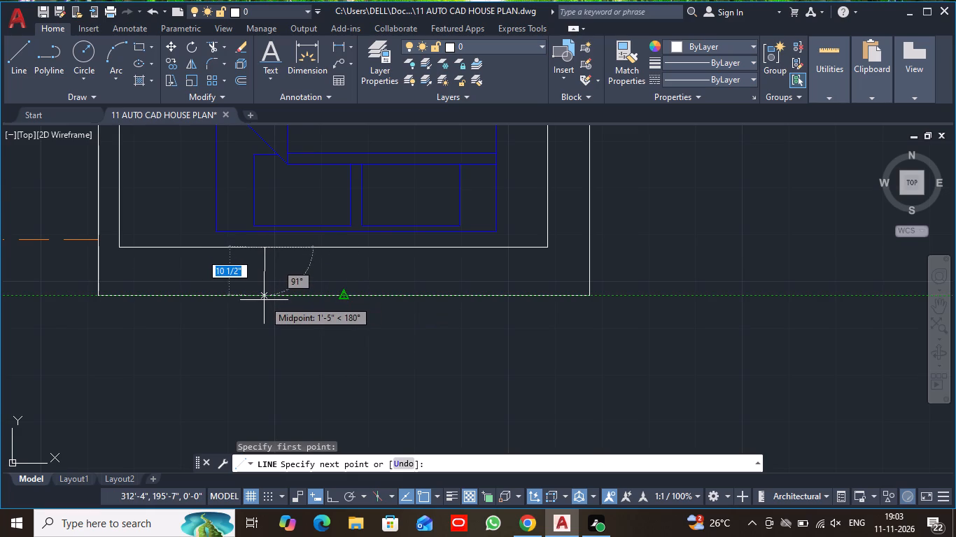
click(328, 499)
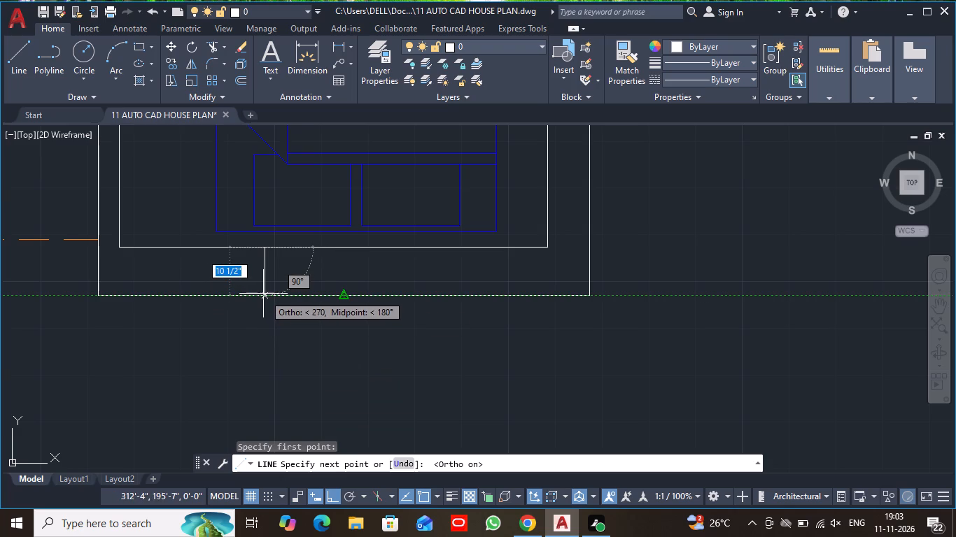
scroll(264, 294, up, 4)
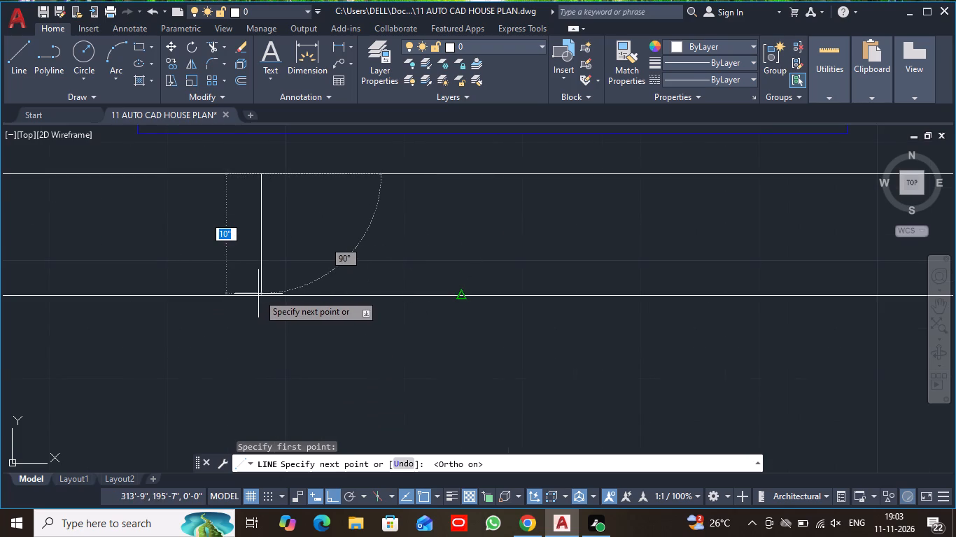
click(258, 294)
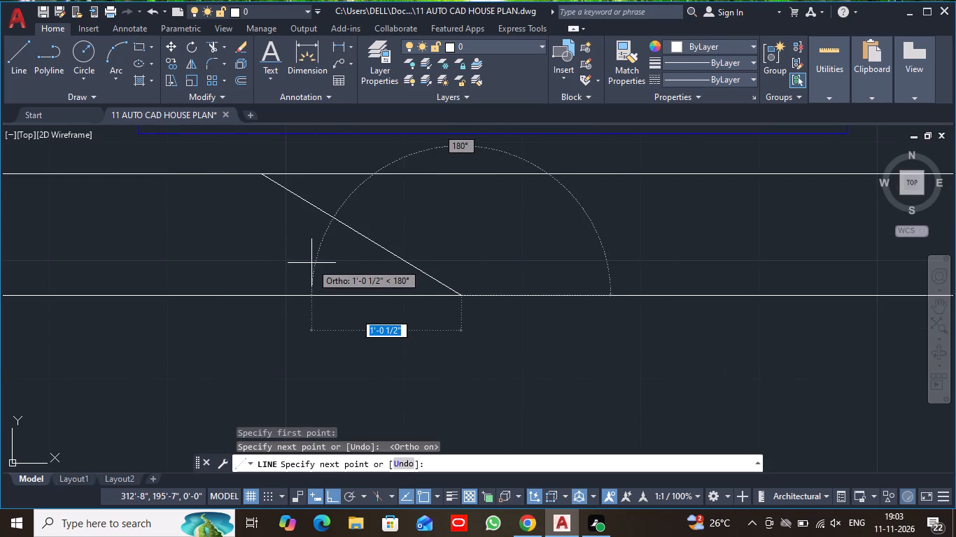
key(ctrl+z)
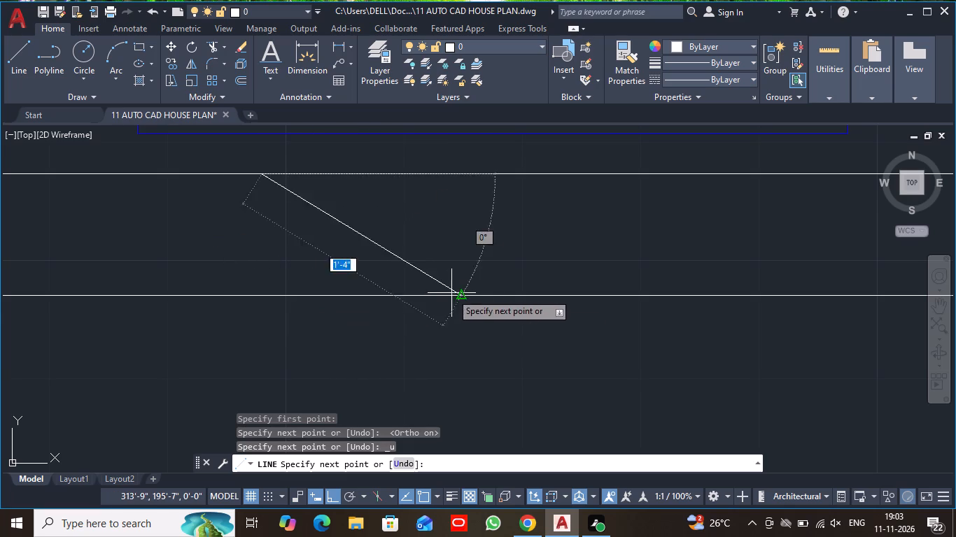
click(316, 298)
scroll(316, 302, down, 3)
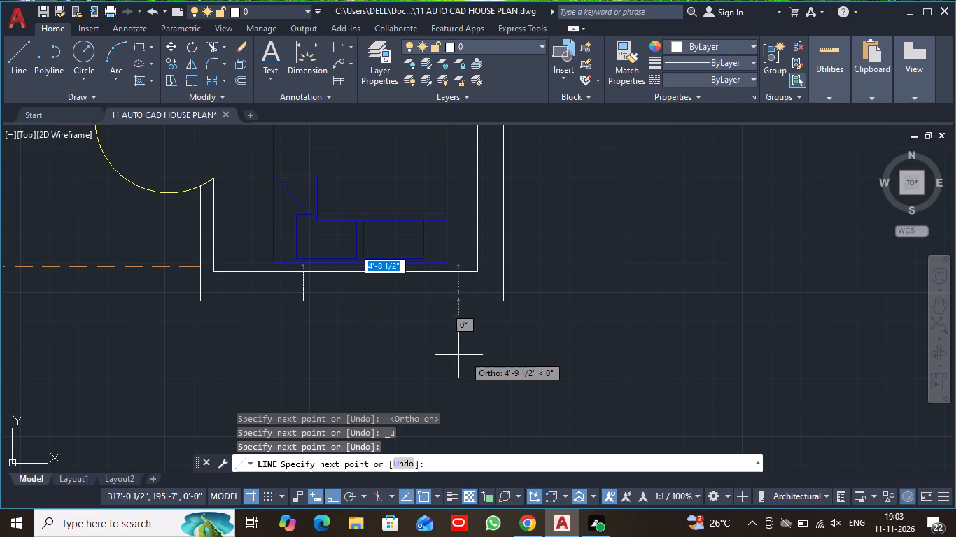
key(Escape)
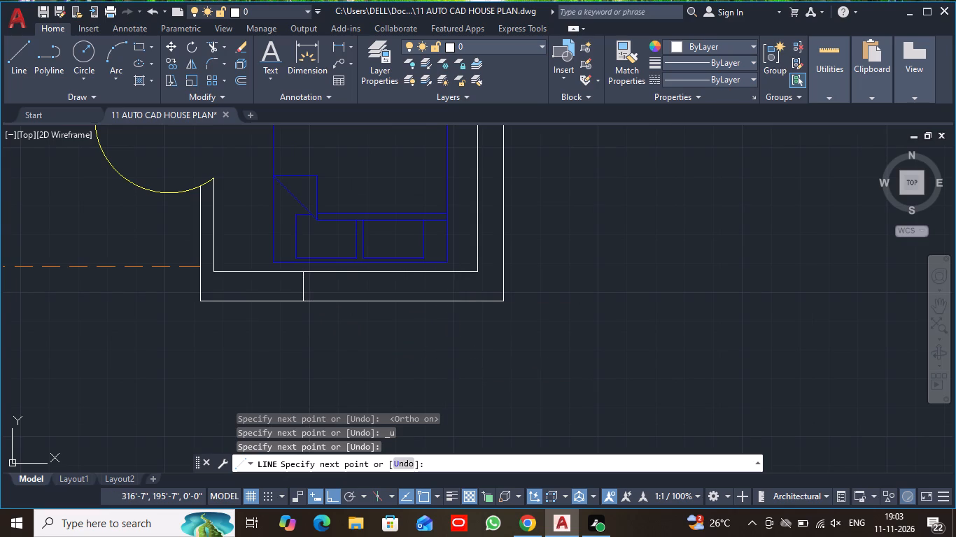
scroll(447, 347, up, 3)
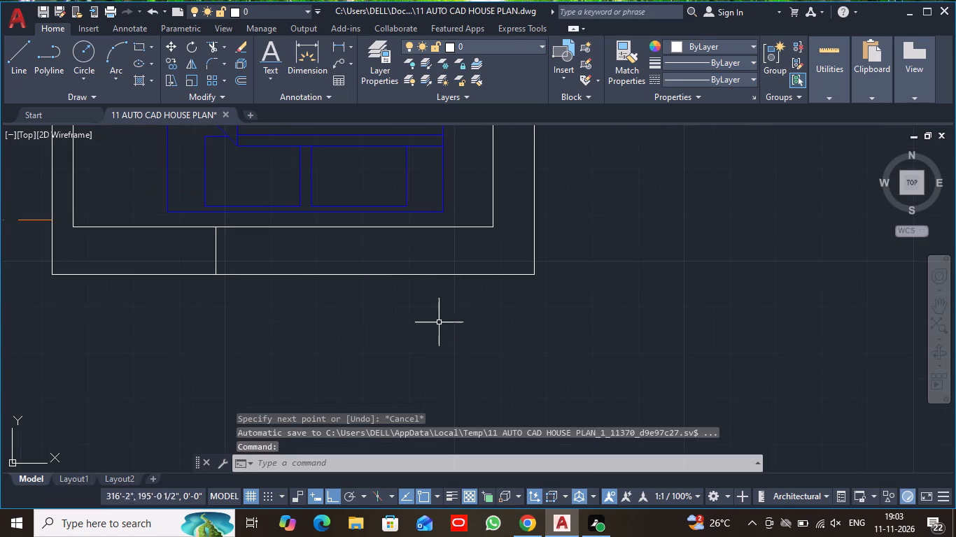
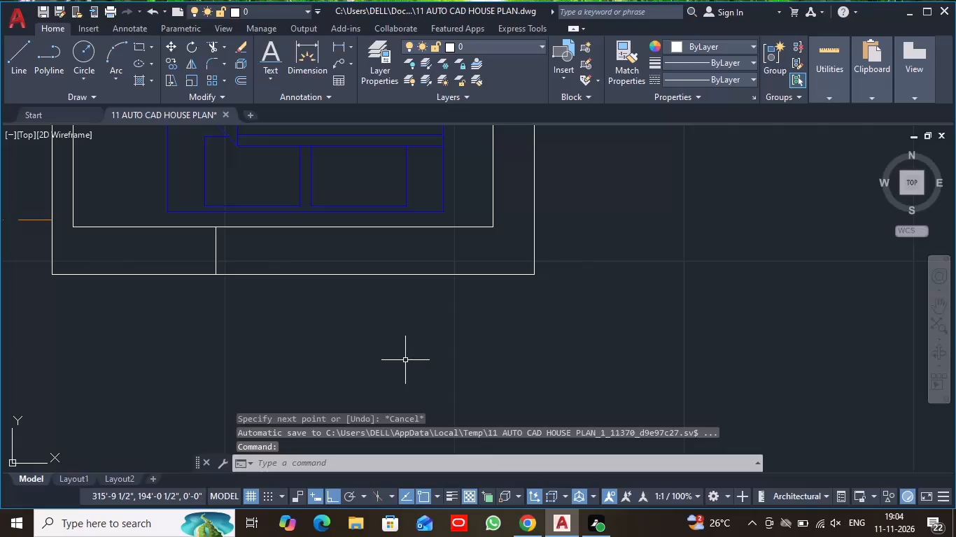
Offset the vertical line across the BED ROOM's south wall 3' to the east to mark the opening's other side.
click(238, 82)
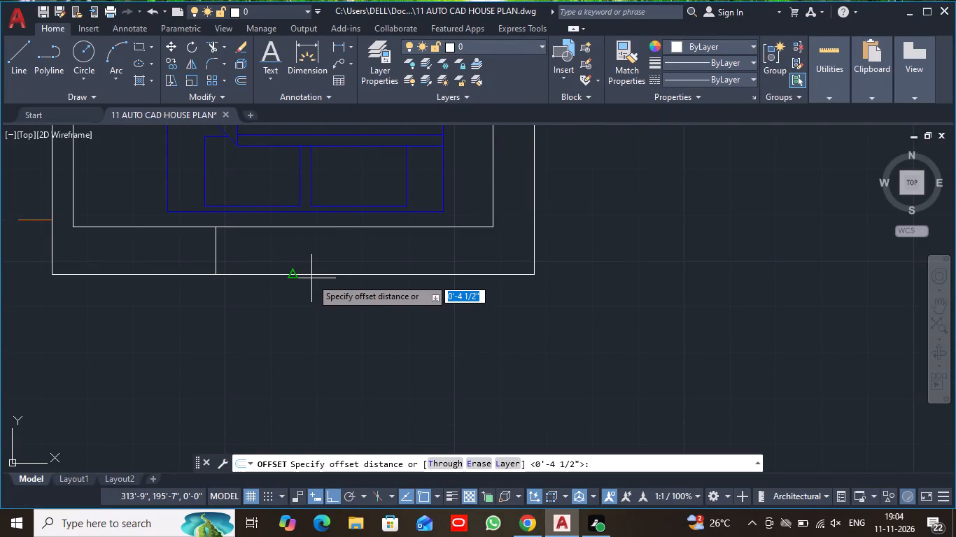
text(3')
key(Return)
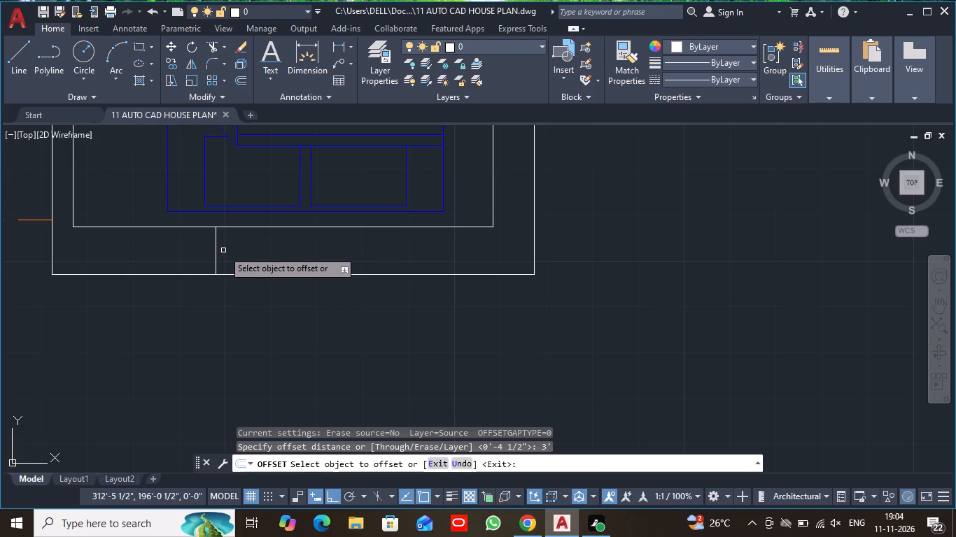
click(216, 255)
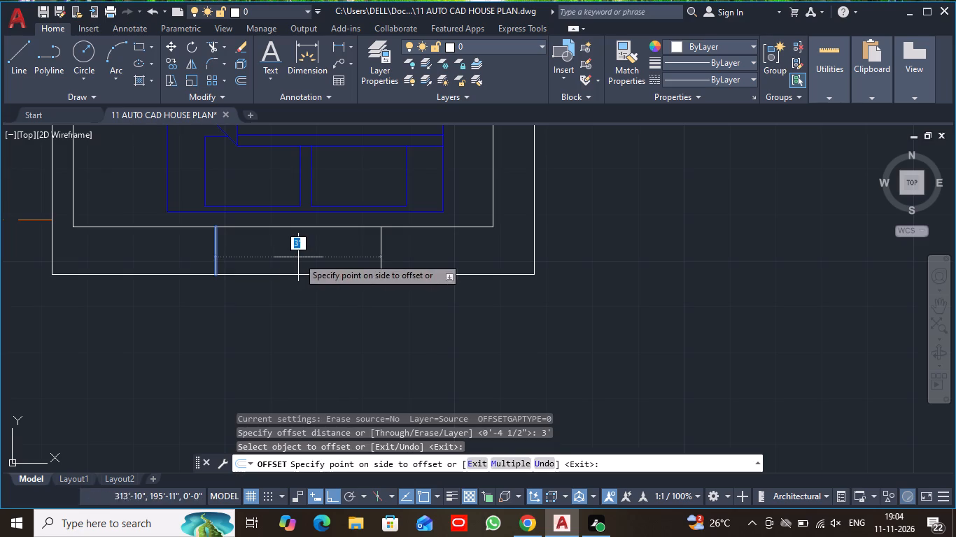
click(300, 257)
scroll(334, 316, down, 3)
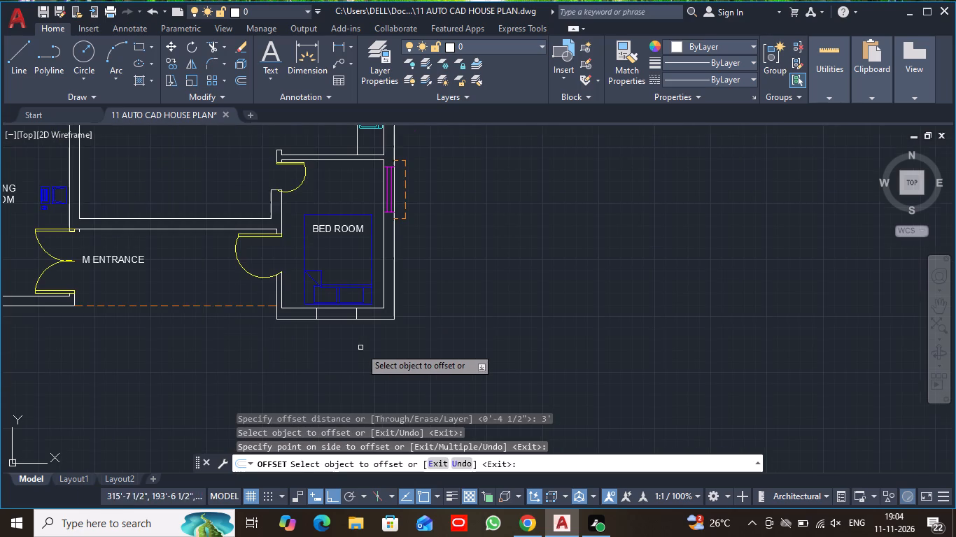
key(Escape)
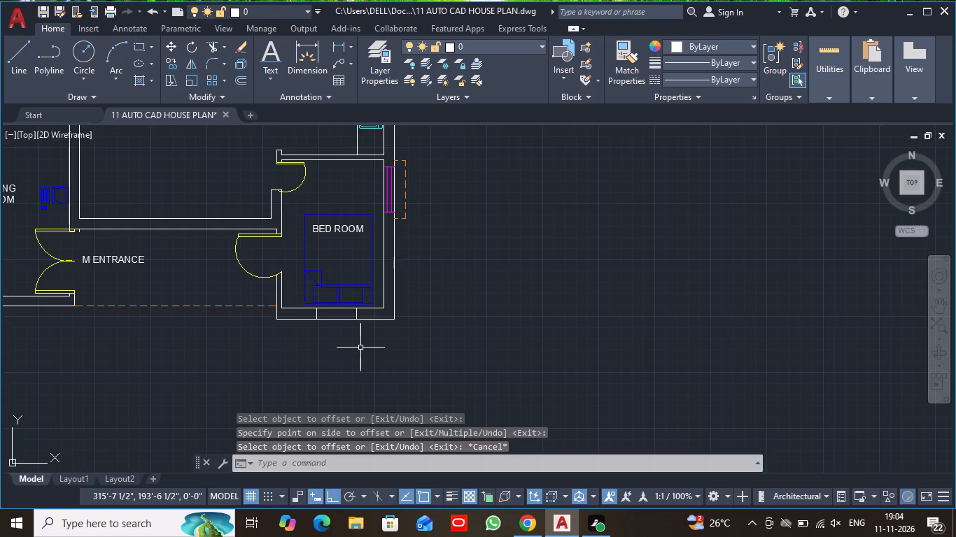
Offset the inner line of the BED ROOM's south wall 4.5" outward into the wall thickness.
scroll(360, 348, up, 3)
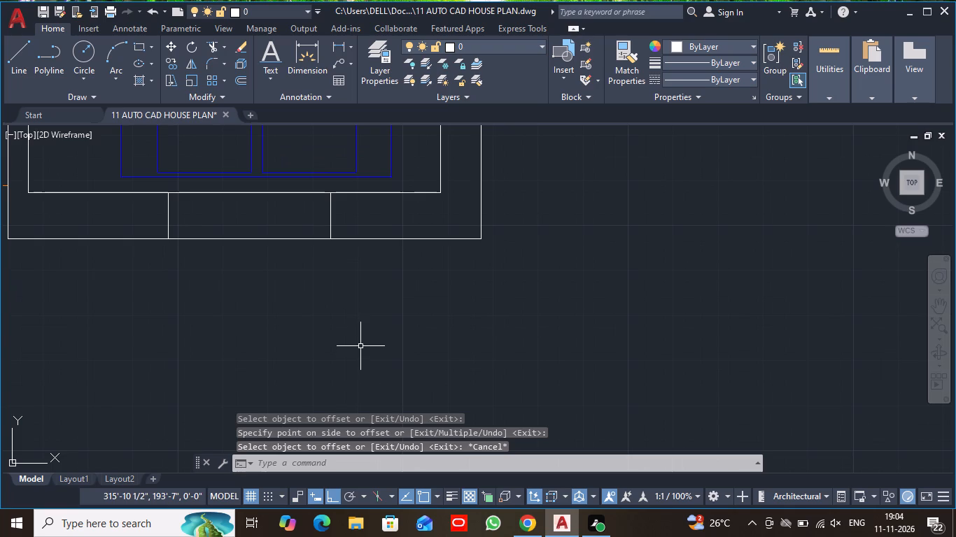
click(242, 81)
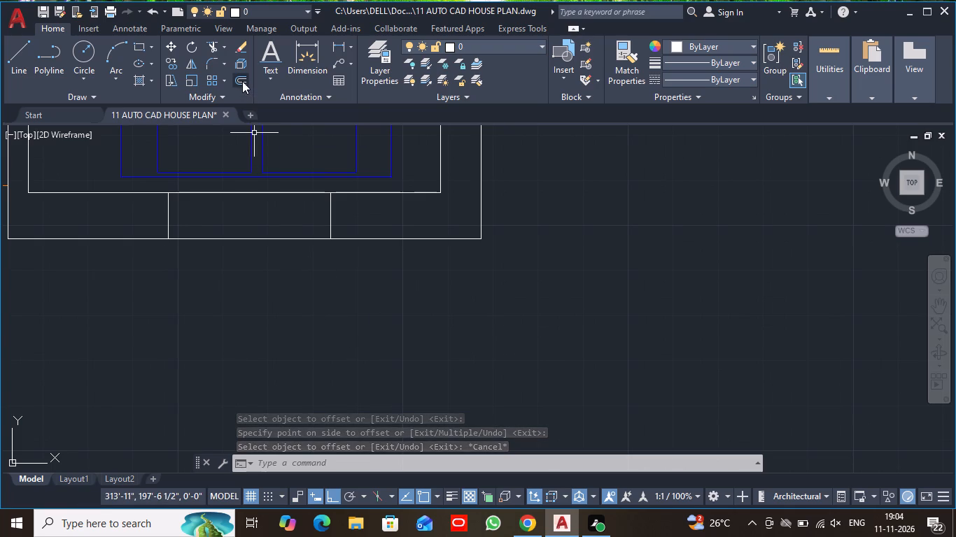
text(4.5)
key(shift+quotedbl)
key(Return)
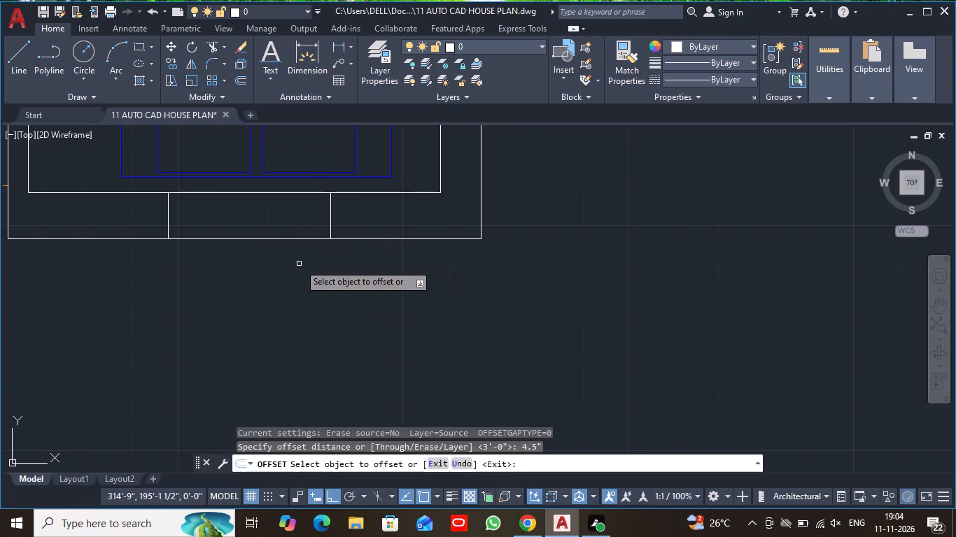
click(265, 192)
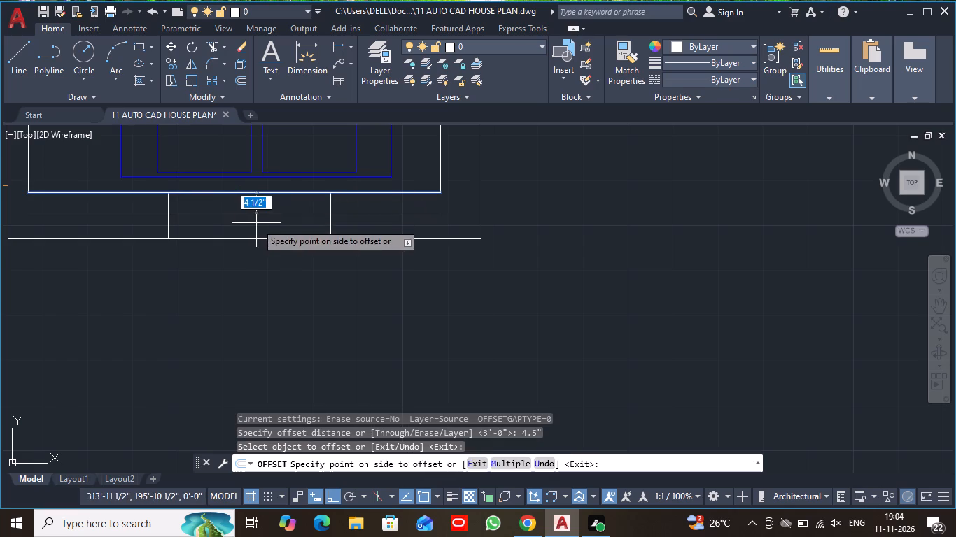
click(256, 223)
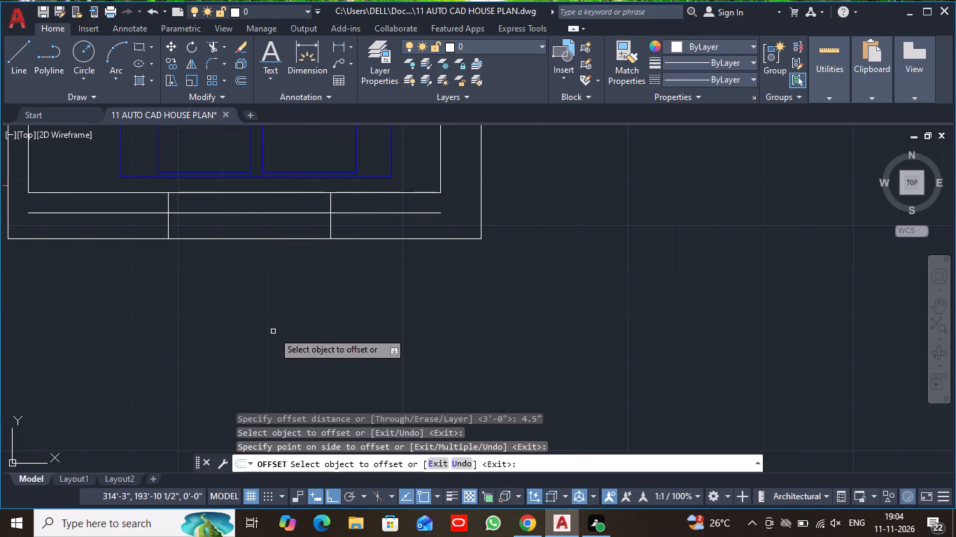
Offset the horizontal line within the south wall's thickness 1" to both its north and south sides.
click(243, 79)
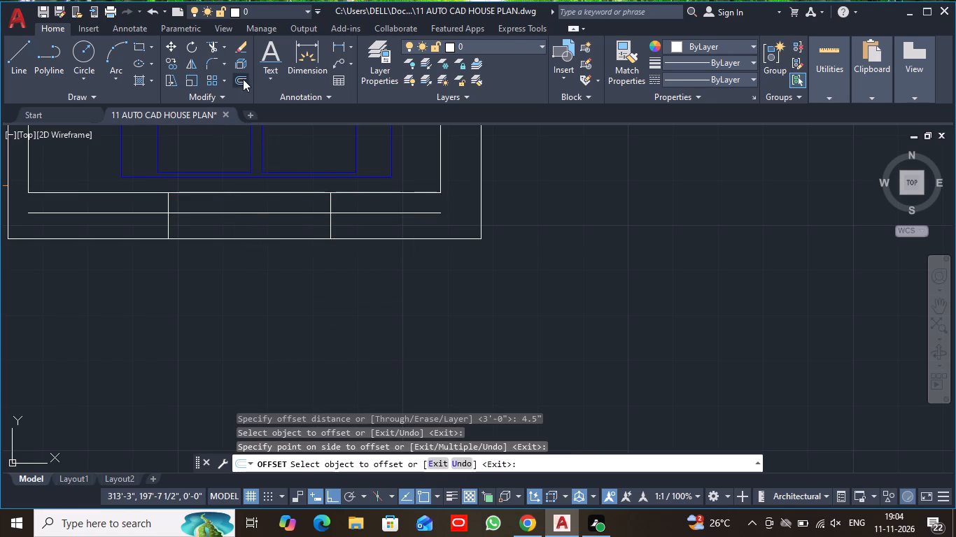
scroll(268, 266, up, 1)
middle_drag(268, 266, 276, 310)
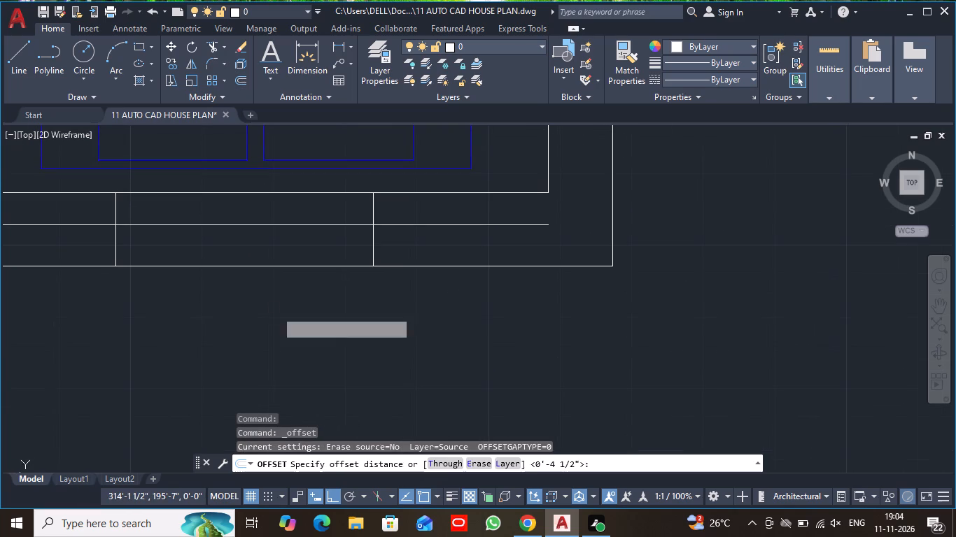
key(1)
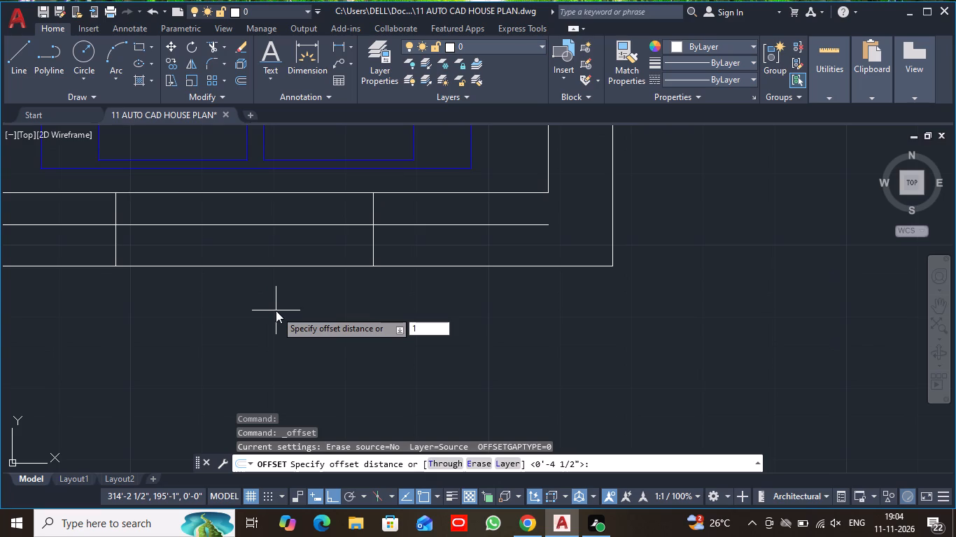
key(shift+quotedbl)
key(Return)
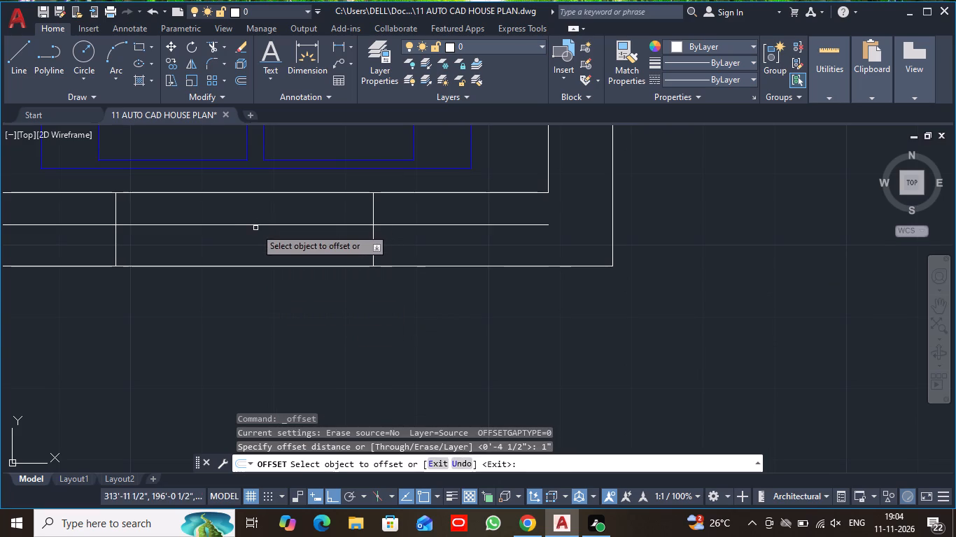
click(259, 226)
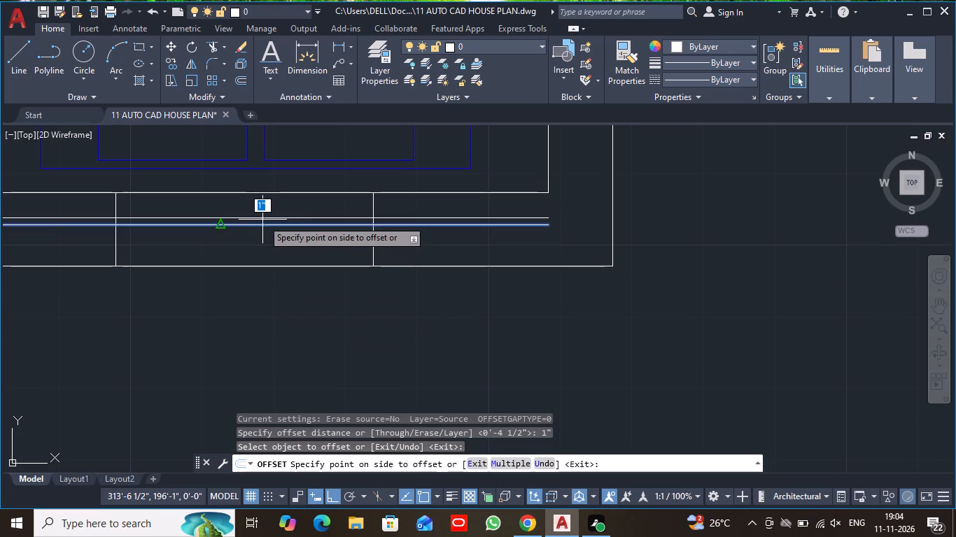
click(262, 220)
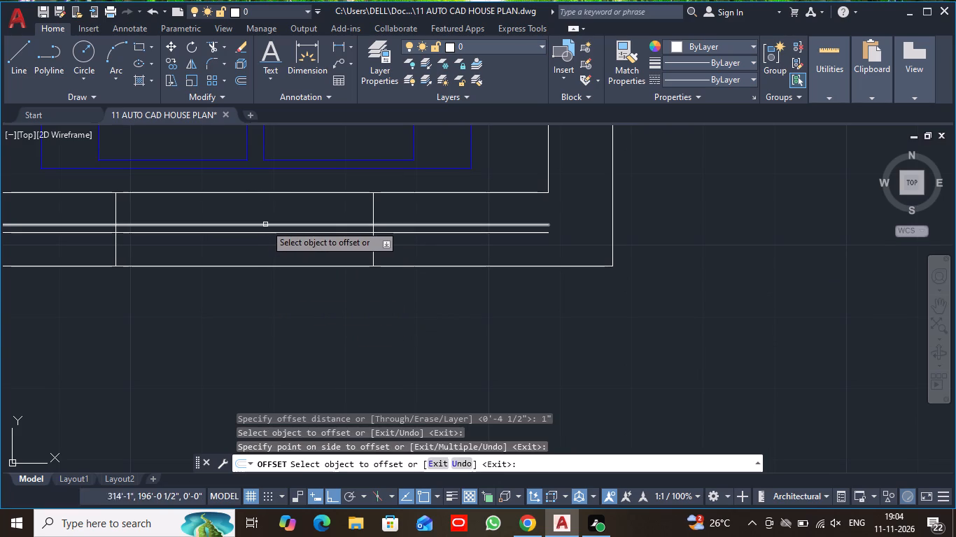
click(265, 224)
click(268, 218)
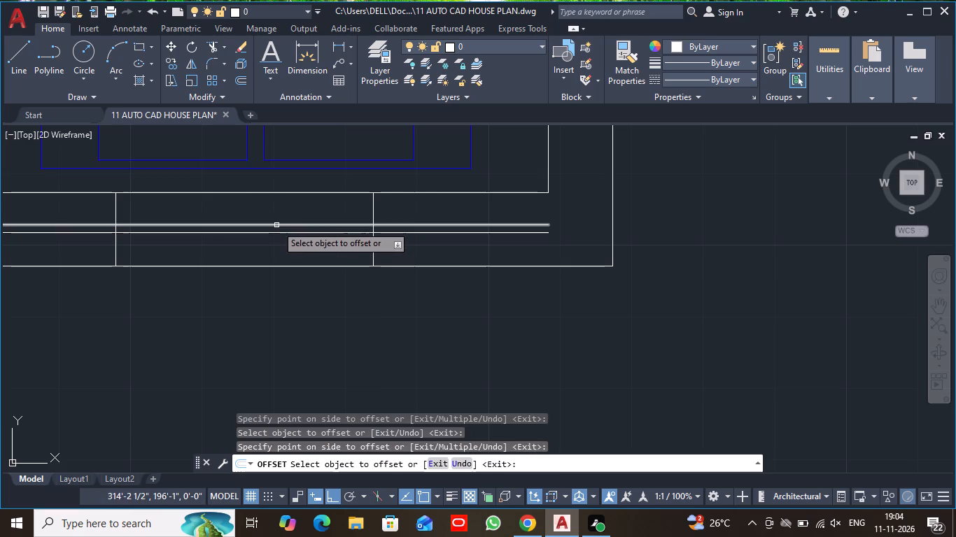
click(276, 225)
click(291, 214)
scroll(297, 227, down, 1)
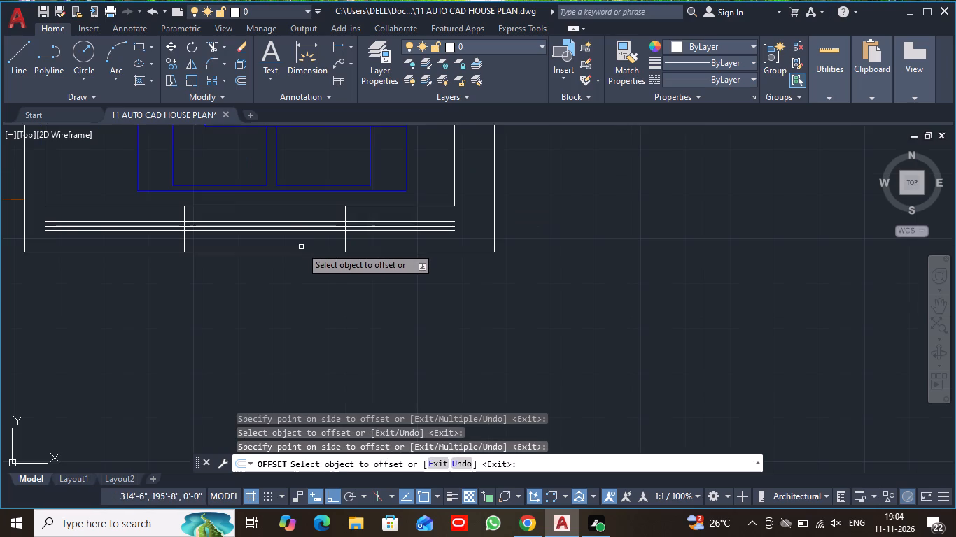
key(Escape)
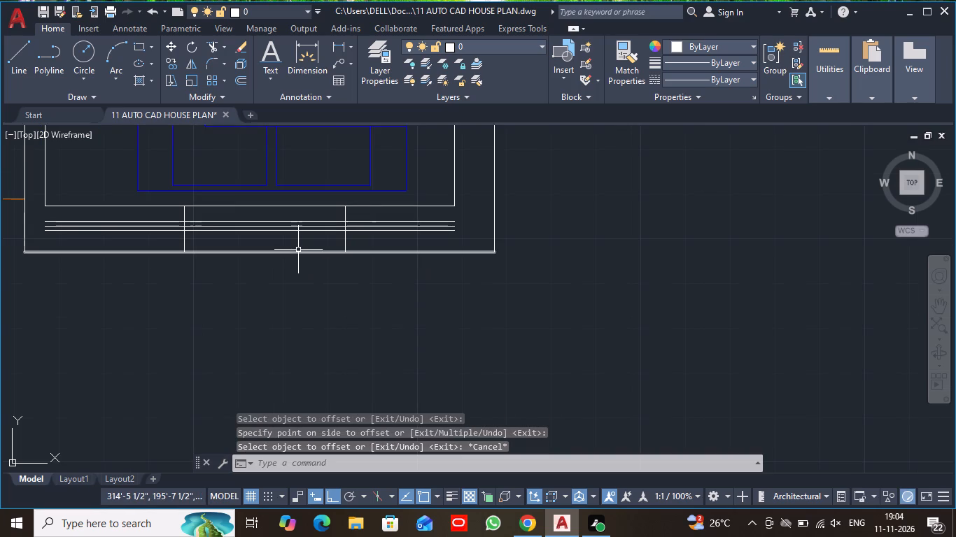
Use Trim to remove the middle of the three horizontal lines within the BED ROOM's south wall.
text(TR)
key(space)
scroll(269, 280, up, 1)
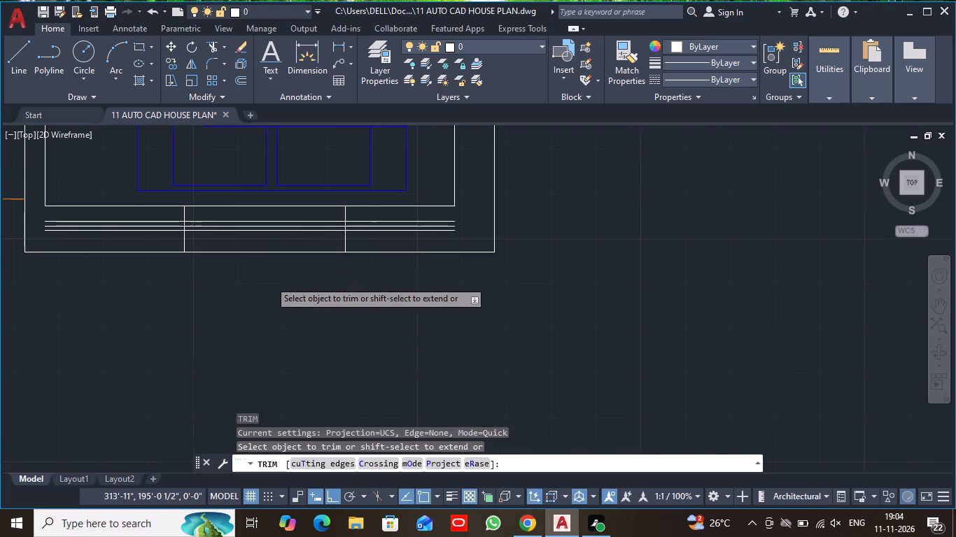
middle_drag(289, 222, 378, 397)
scroll(372, 393, up, 2)
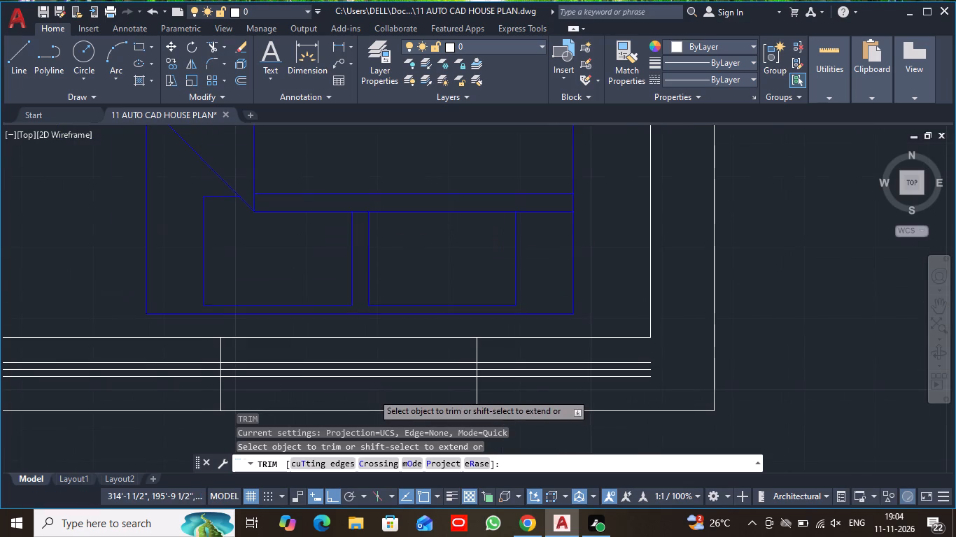
scroll(372, 393, up, 2)
click(413, 241)
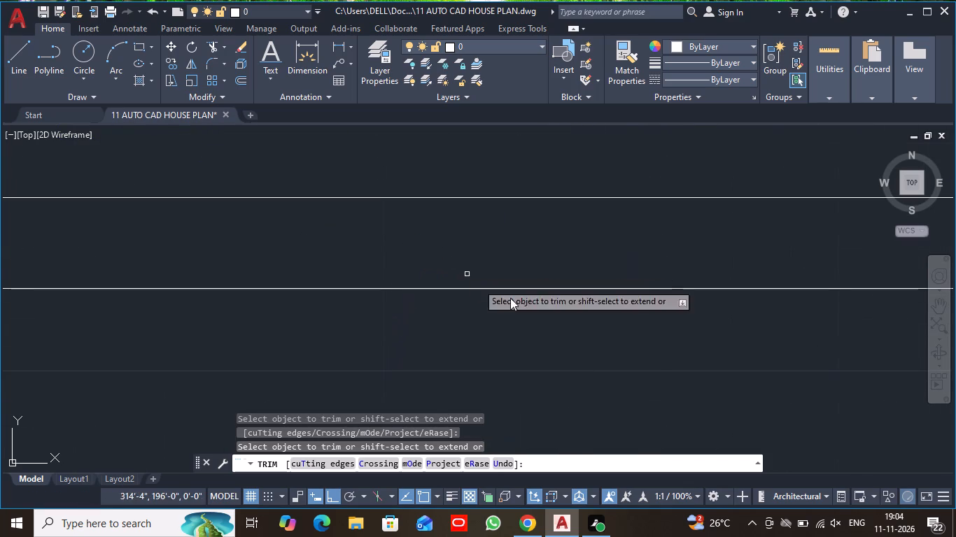
scroll(512, 300, down, 3)
scroll(566, 352, down, 3)
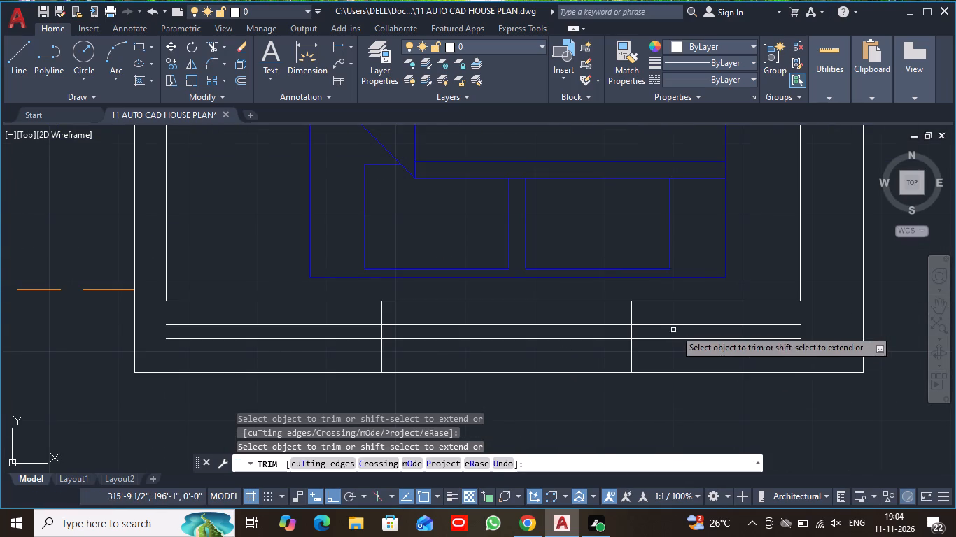
Trim the two remaining horizontal lines east and west of the 3' opening so they stay only between its vertical lines.
click(676, 324)
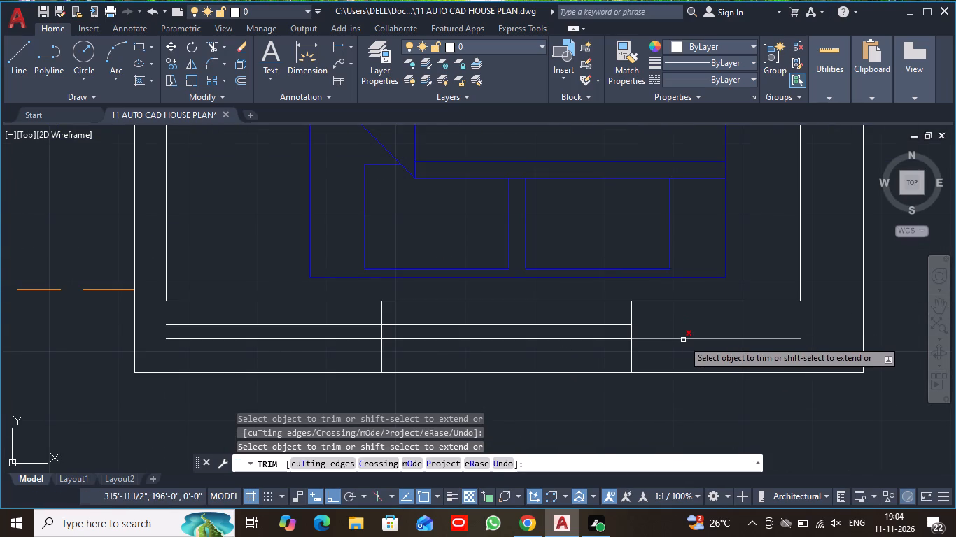
drag(672, 328, 680, 343)
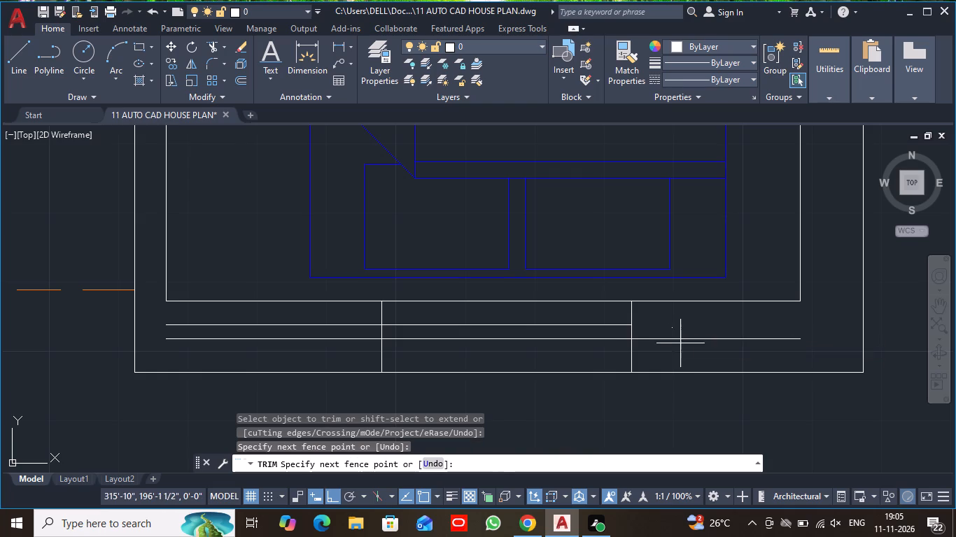
drag(680, 343, 682, 353)
drag(319, 313, 323, 334)
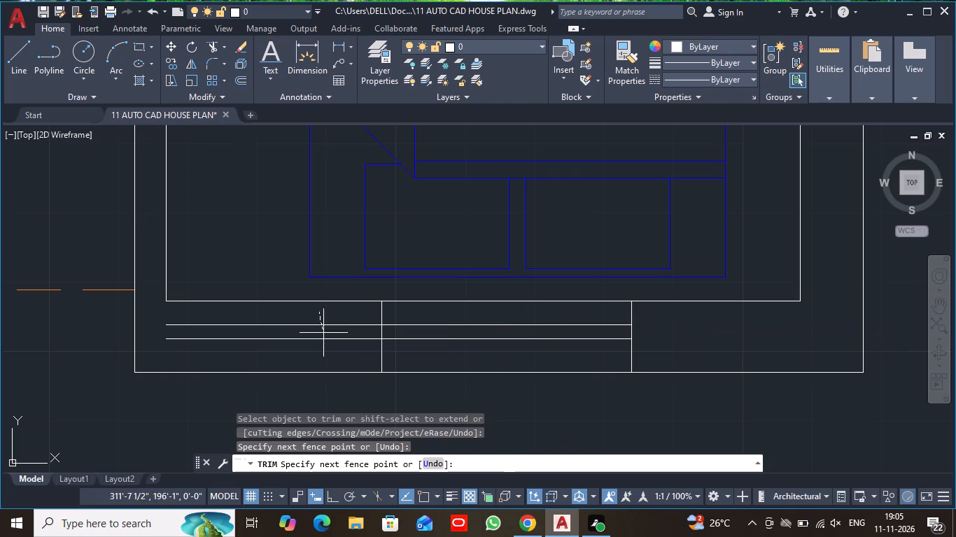
drag(323, 334, 325, 351)
scroll(507, 336, down, 1)
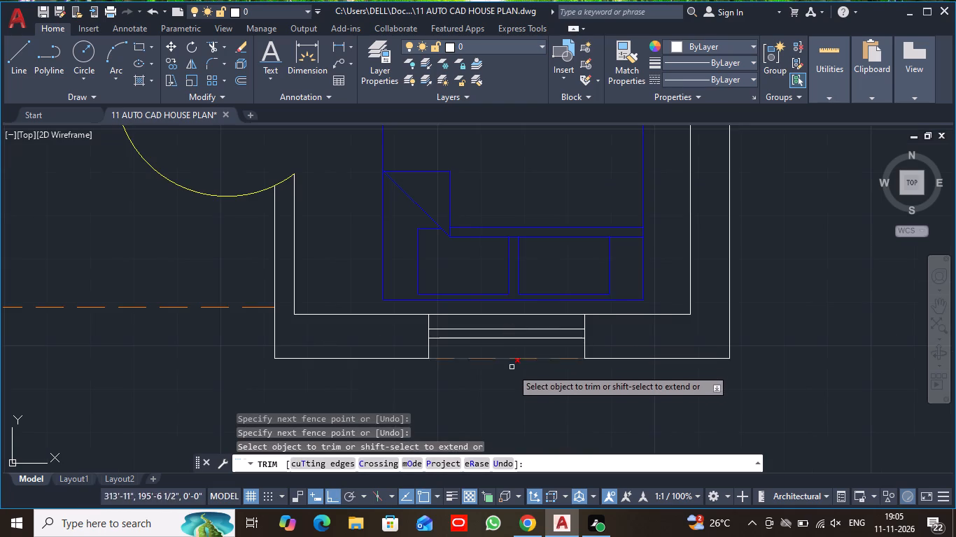
key(Escape)
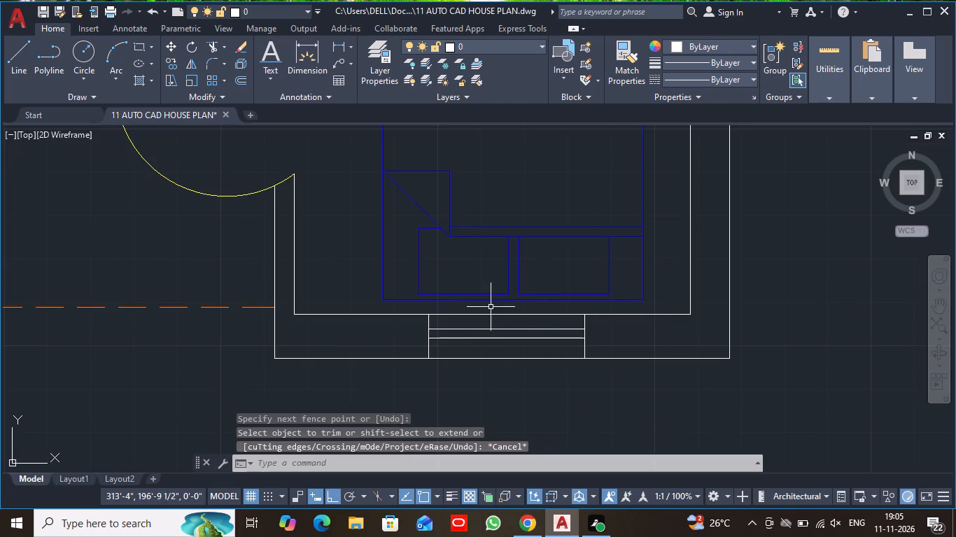
Move the four window lines in the BED ROOM's south wall to the WINDOWS layer.
click(414, 306)
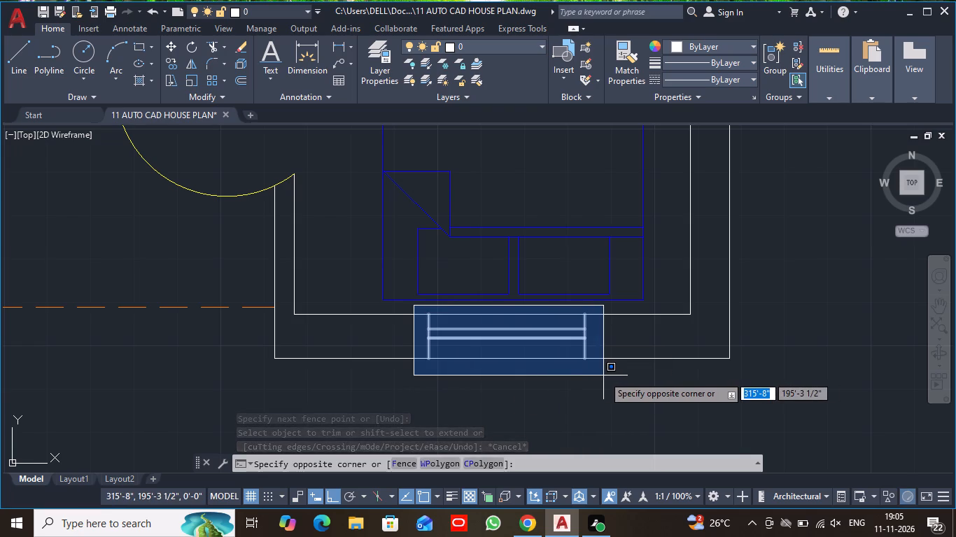
click(603, 375)
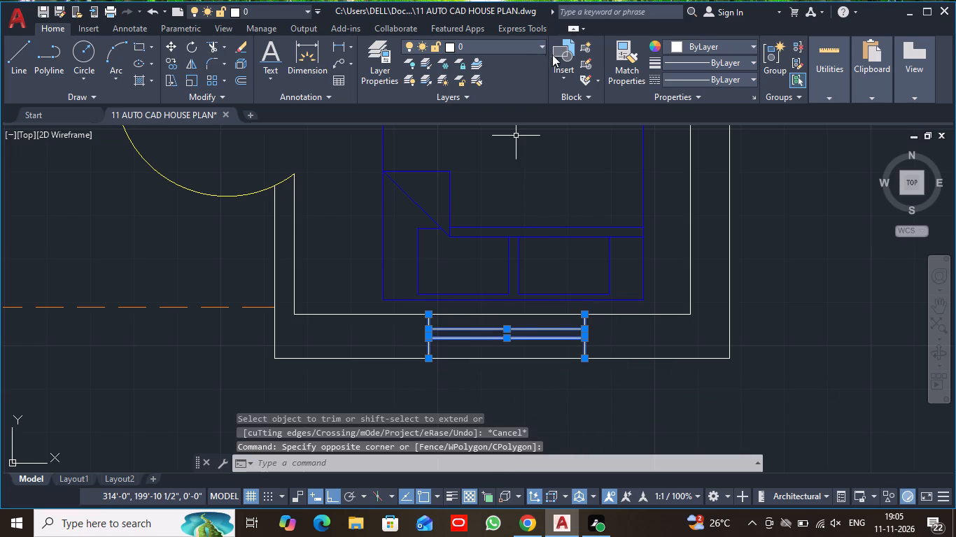
click(539, 47)
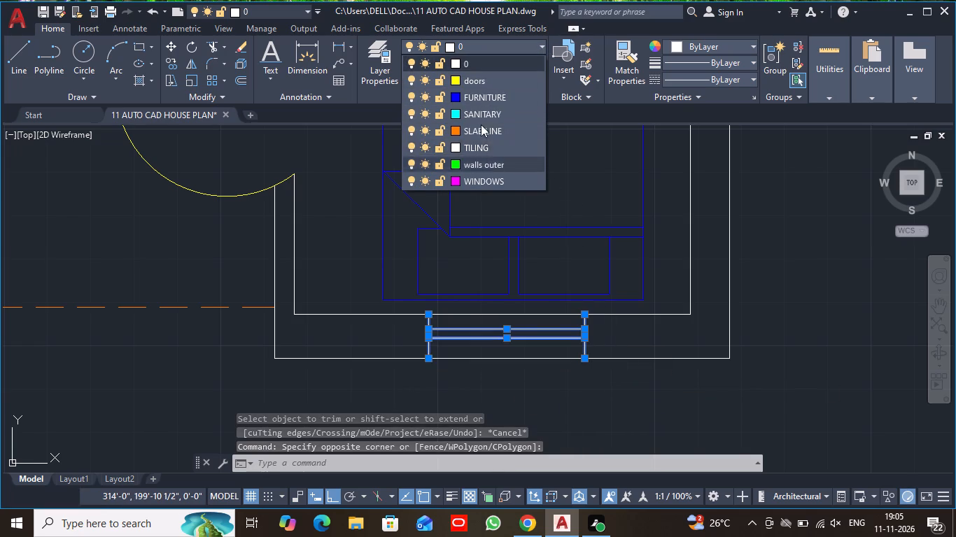
click(495, 180)
scroll(438, 353, down, 3)
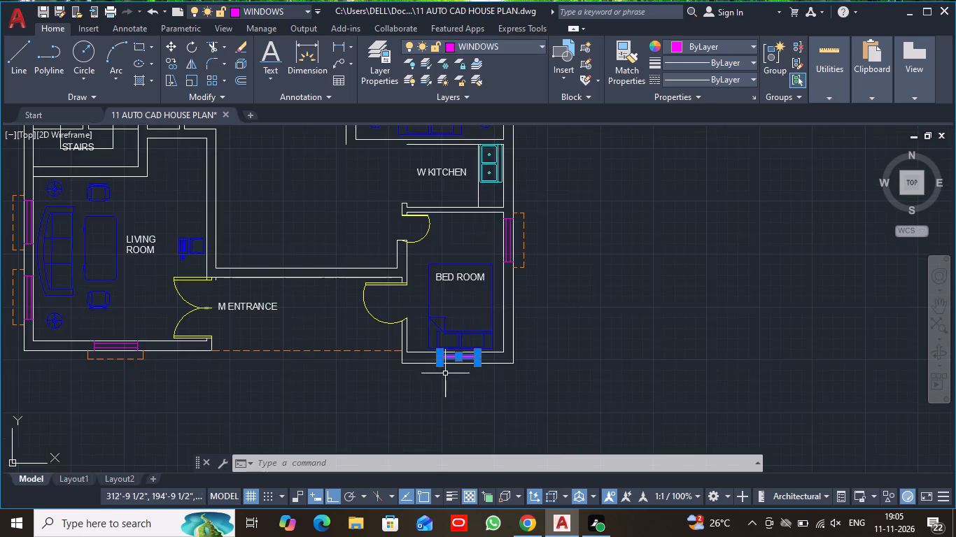
scroll(447, 375, down, 1)
scroll(402, 394, up, 2)
key(Escape)
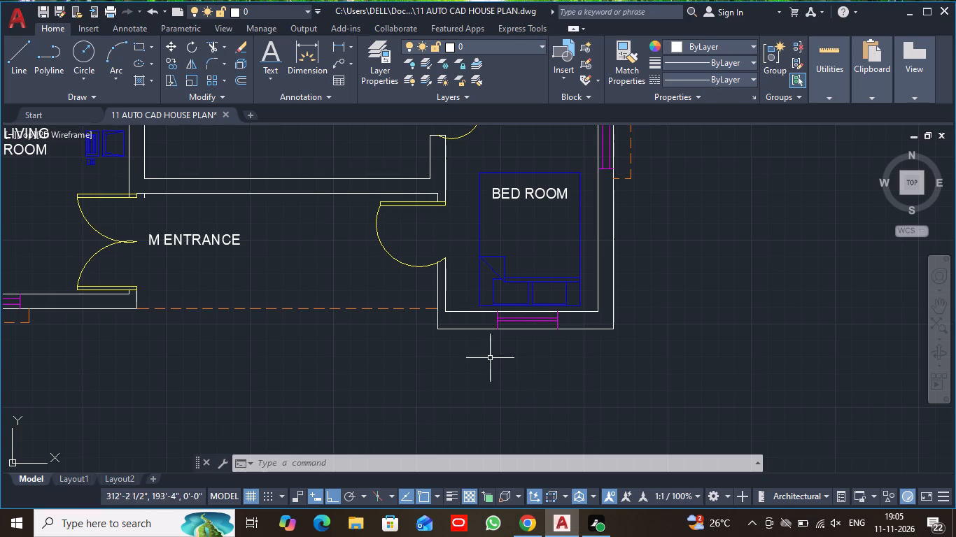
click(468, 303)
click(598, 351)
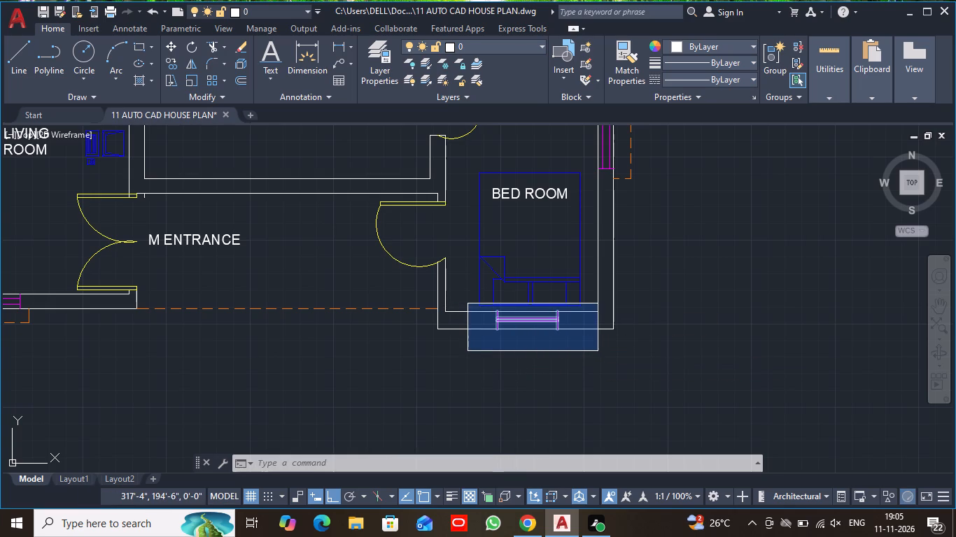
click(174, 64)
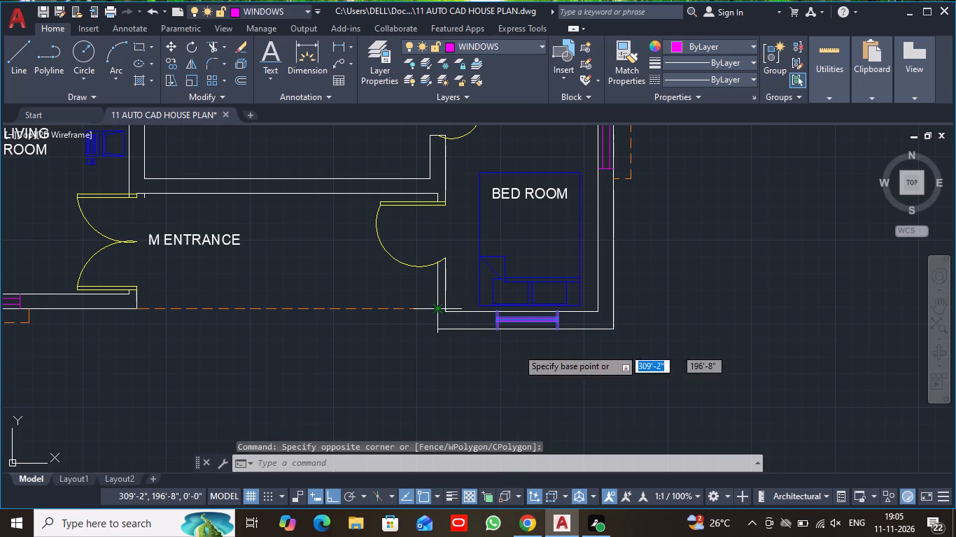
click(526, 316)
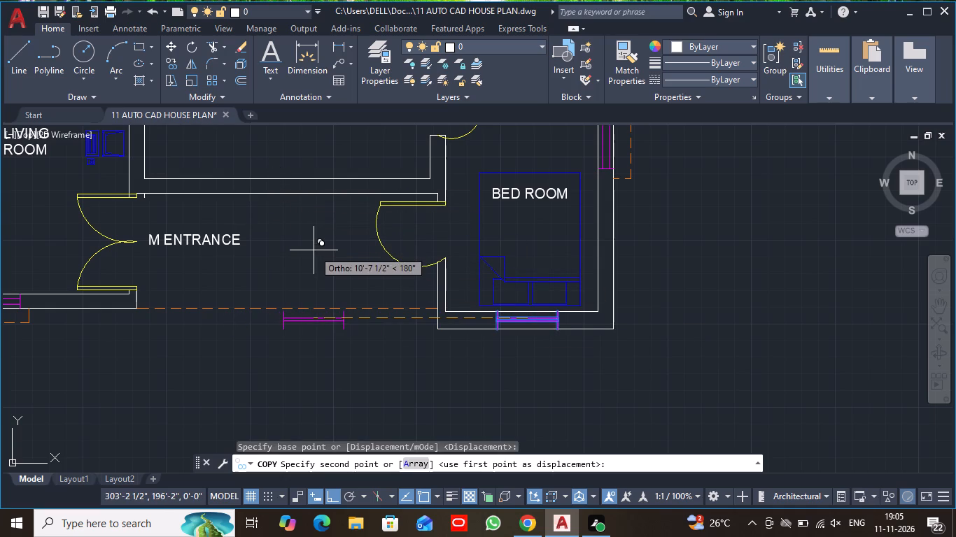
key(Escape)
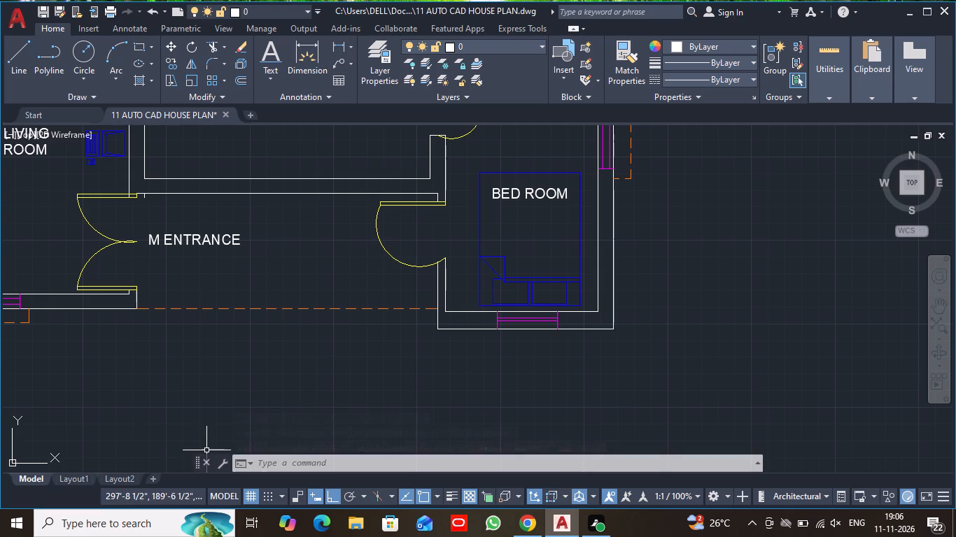
Copy the BED ROOM's south window from its west line's midpoint into the wall north of M ENTRANCE, with Ortho off.
scroll(426, 468, up, 2)
middle_drag(512, 336, 260, 364)
scroll(260, 364, up, 1)
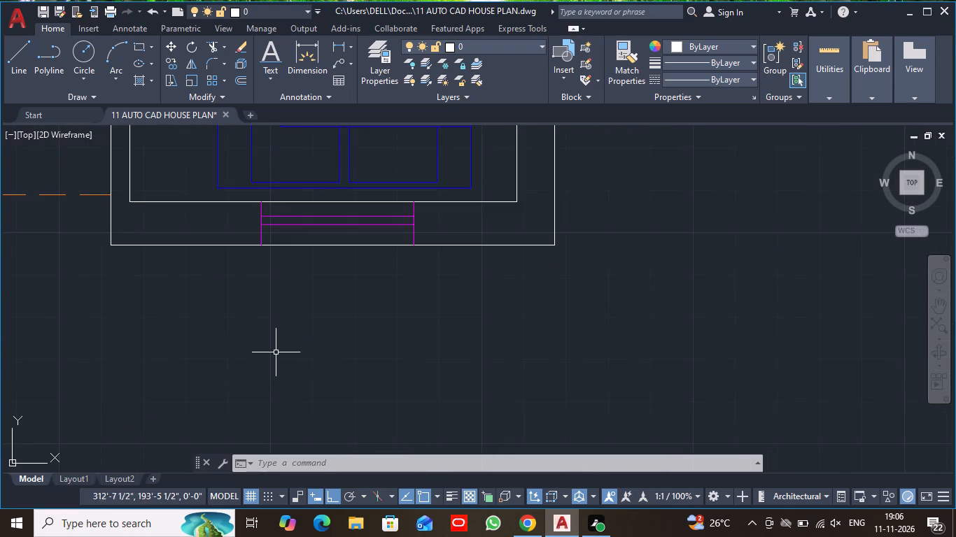
scroll(277, 351, up, 1)
middle_drag(311, 269, 312, 410)
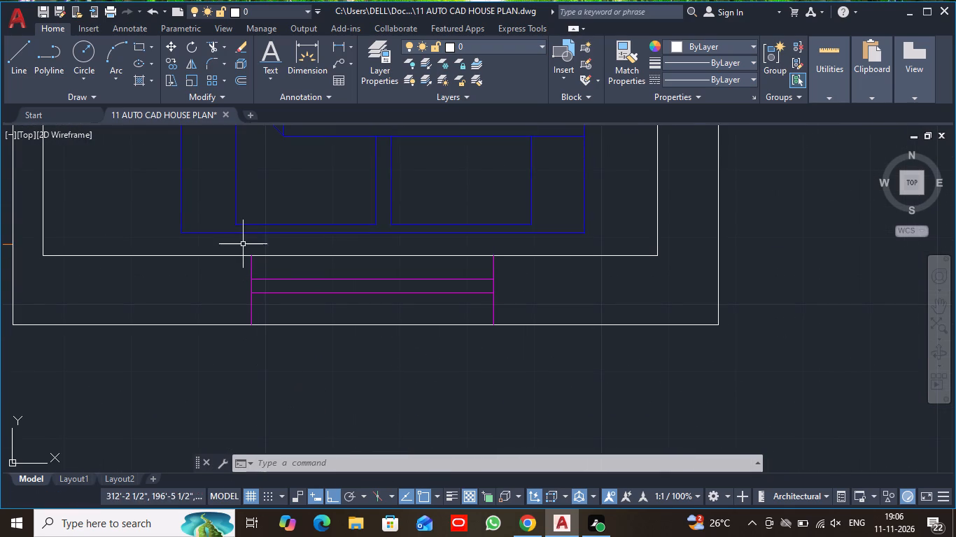
click(235, 243)
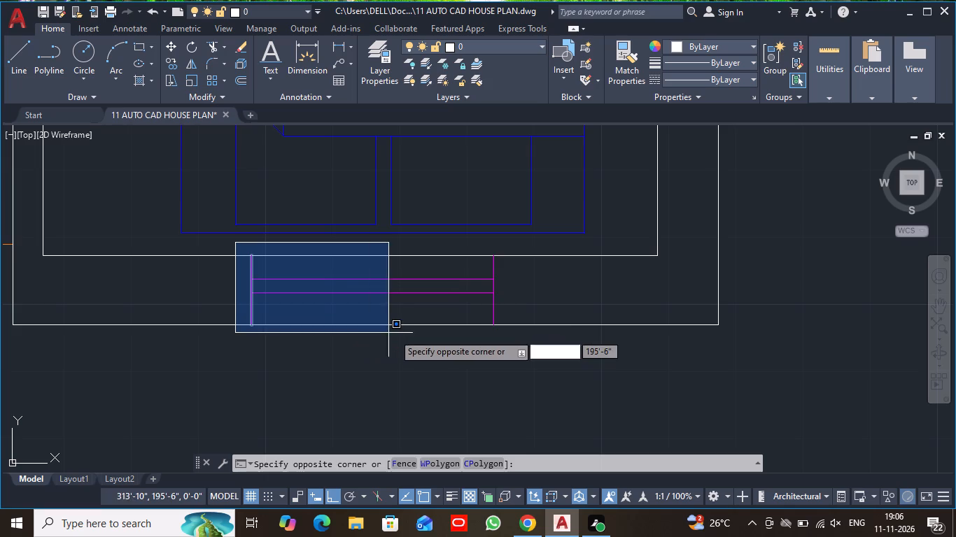
click(520, 336)
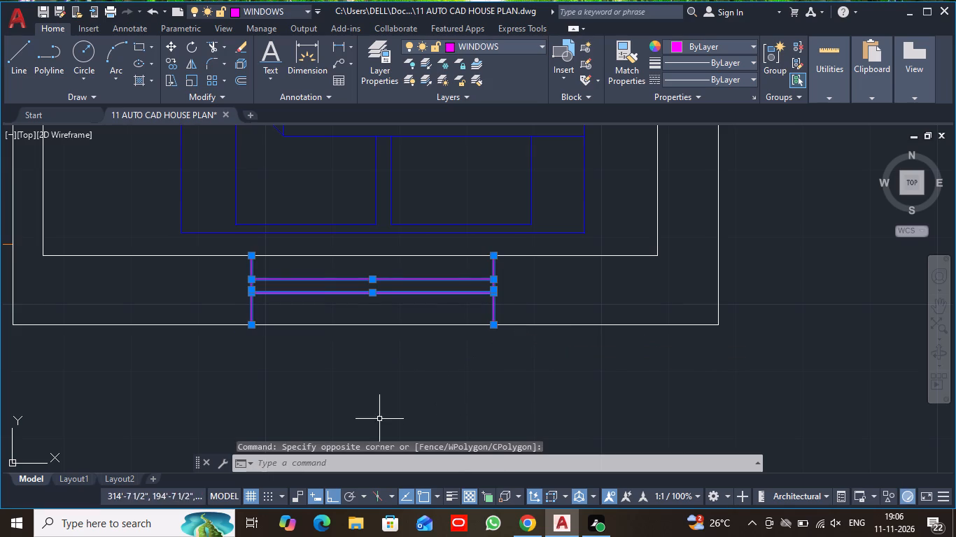
click(172, 62)
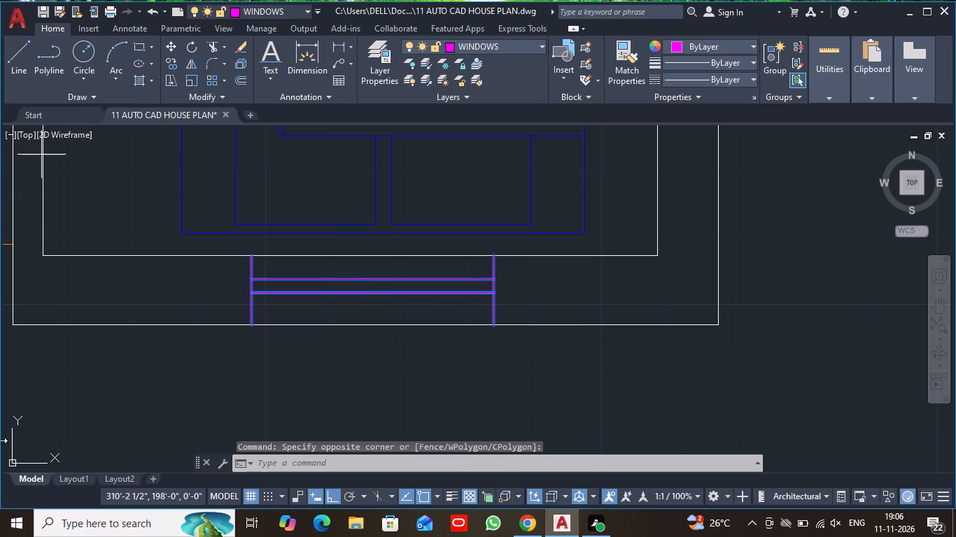
scroll(260, 273, up, 2)
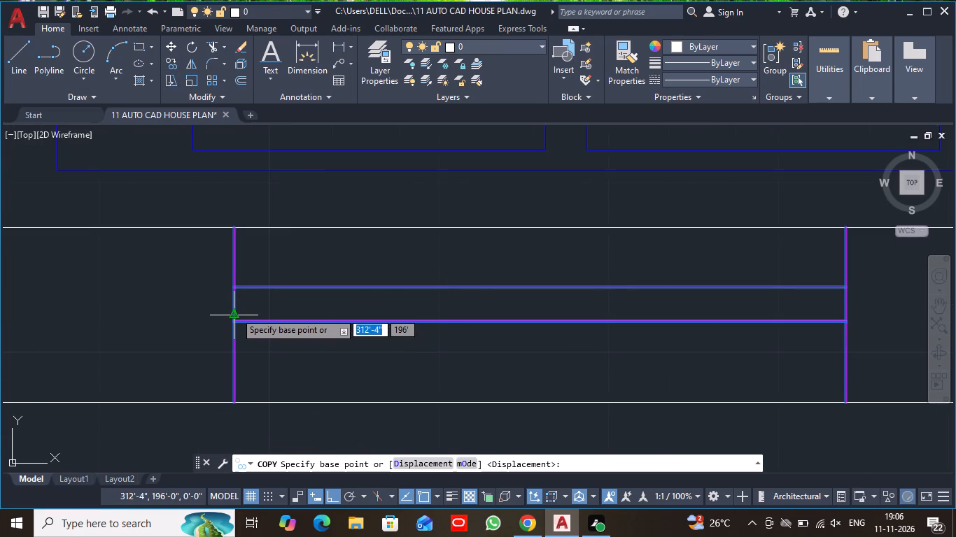
click(235, 312)
scroll(66, 269, down, 4)
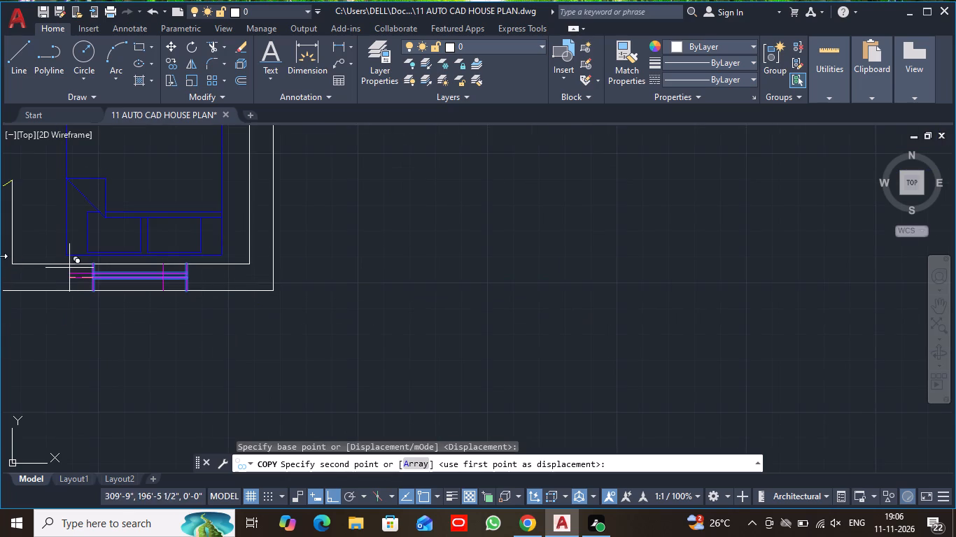
click(330, 492)
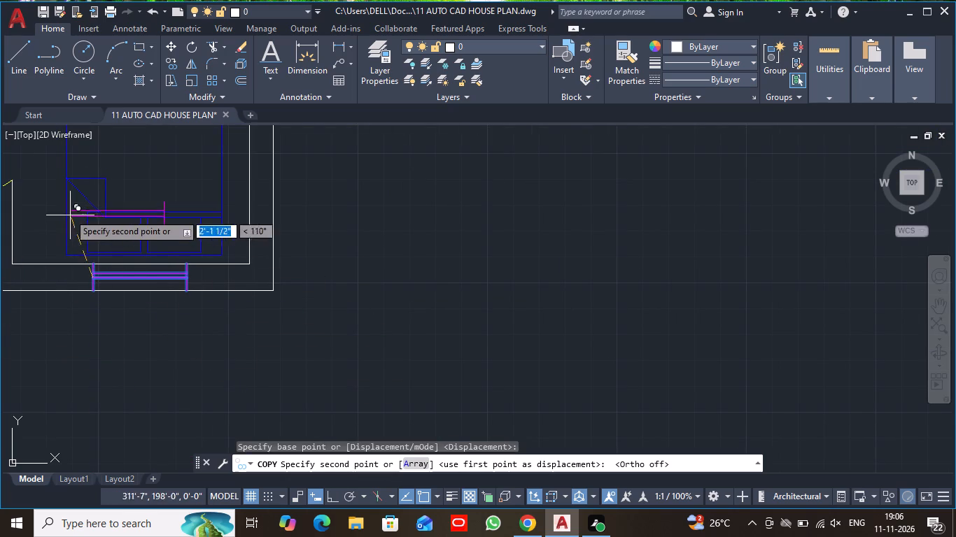
middle_drag(36, 192, 605, 406)
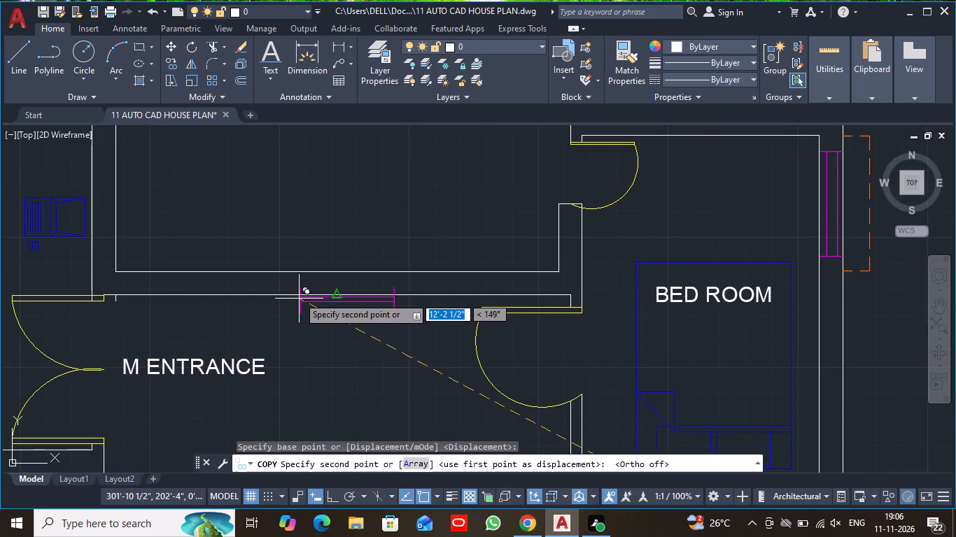
scroll(292, 285, up, 2)
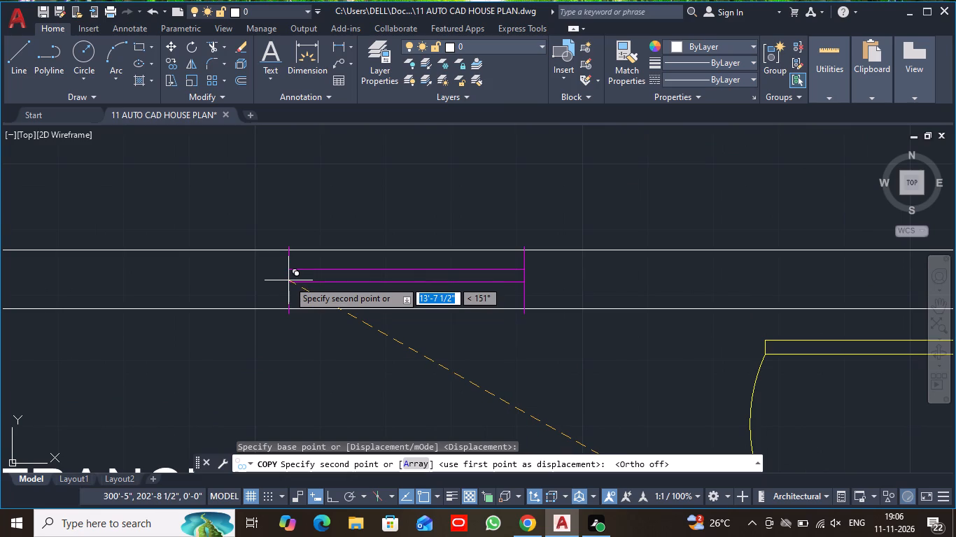
click(288, 280)
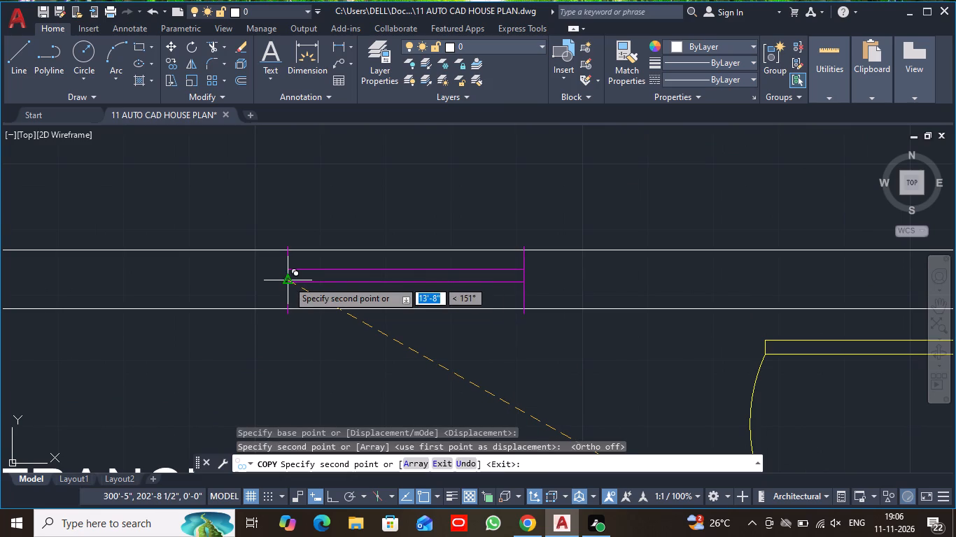
key(Escape)
On the SLAB LINE layer, draw a three-sided outline about 3'-10" by 5 1/2" outside the BED ROOM's south window, with Ortho on.
scroll(284, 394, down, 3)
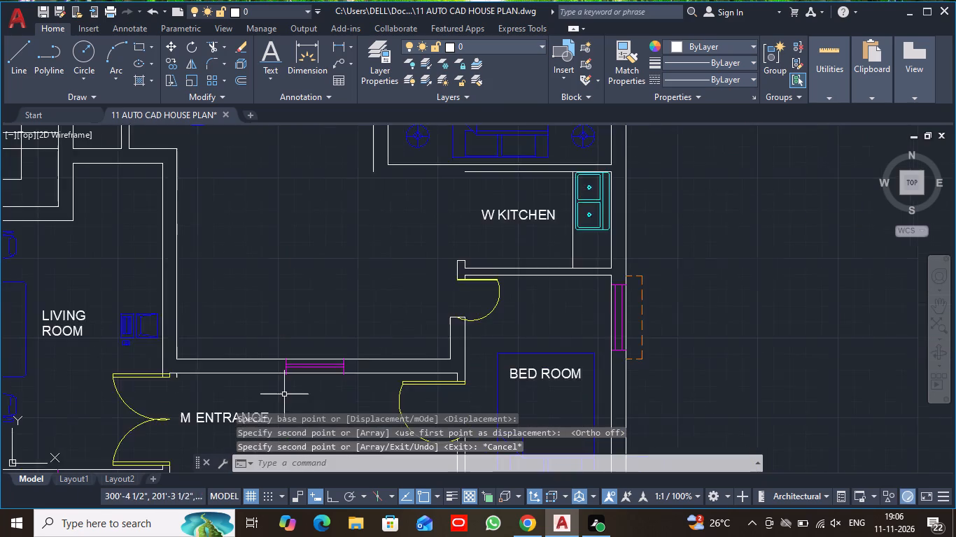
scroll(286, 394, down, 2)
middle_drag(298, 405, 289, 236)
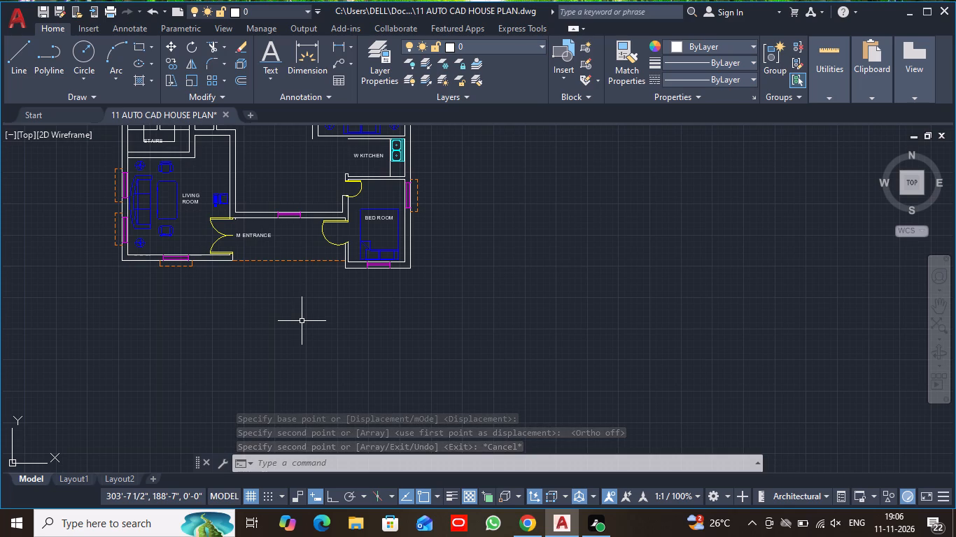
click(538, 45)
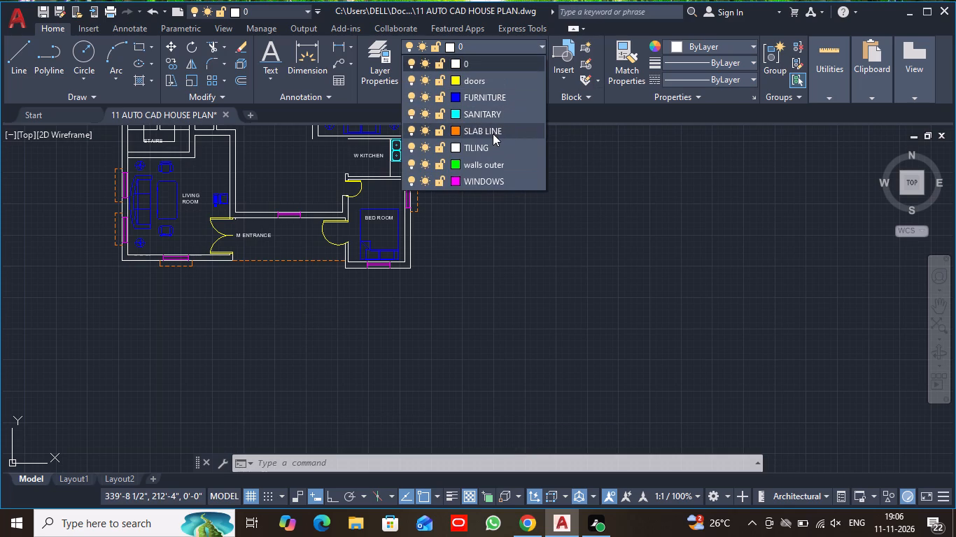
click(492, 132)
scroll(395, 314, up, 4)
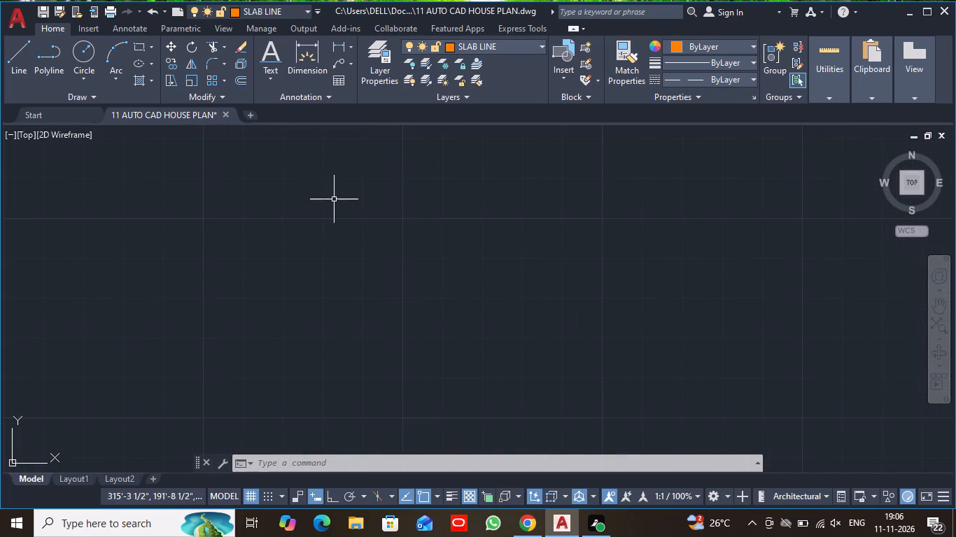
middle_drag(334, 197, 381, 401)
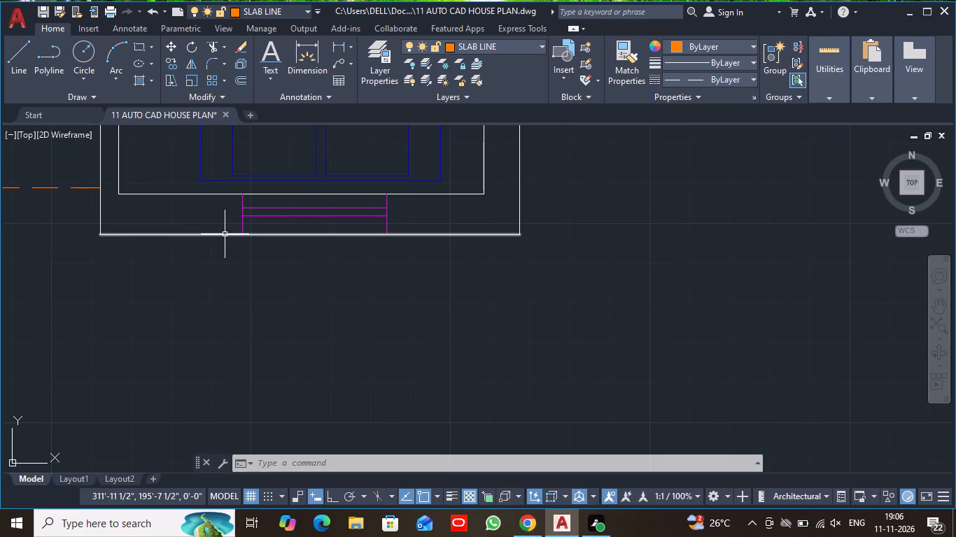
click(22, 55)
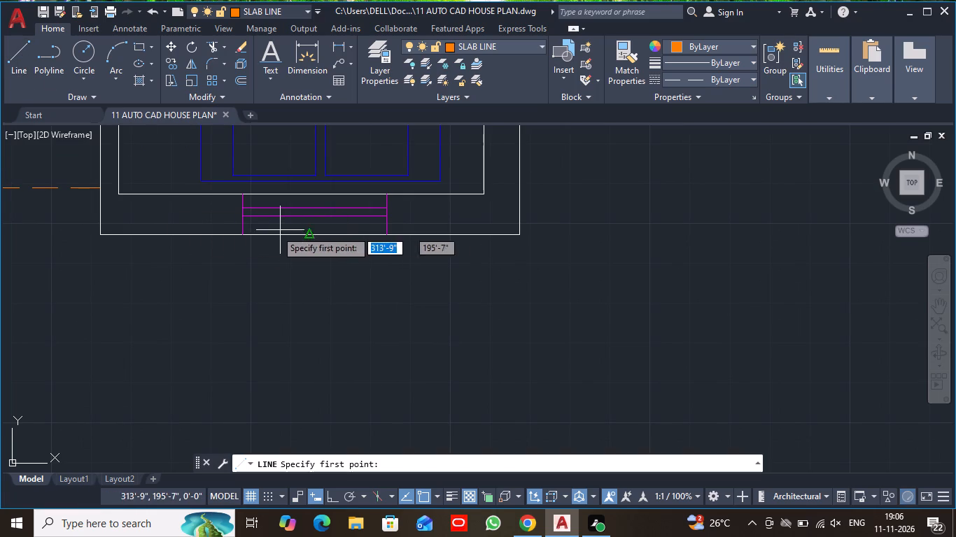
click(223, 234)
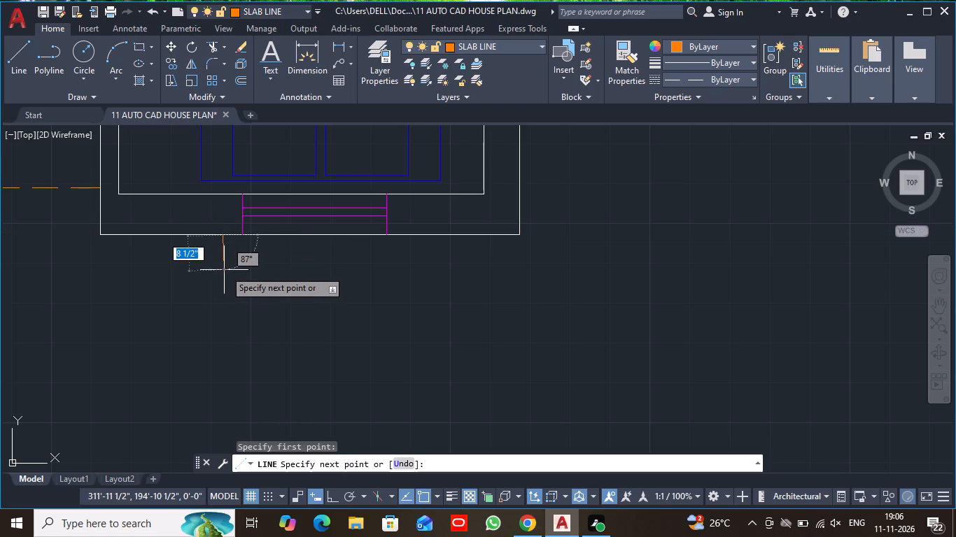
click(330, 494)
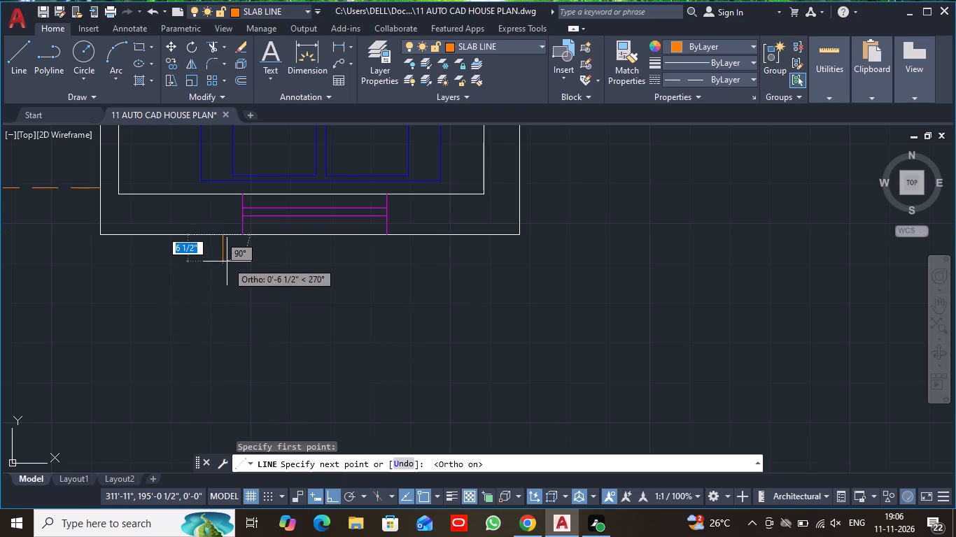
click(227, 257)
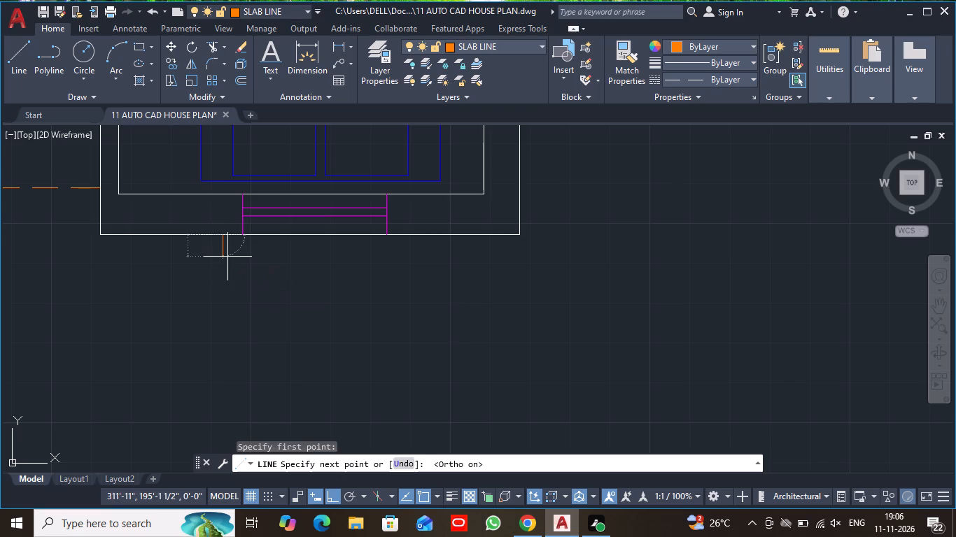
click(407, 266)
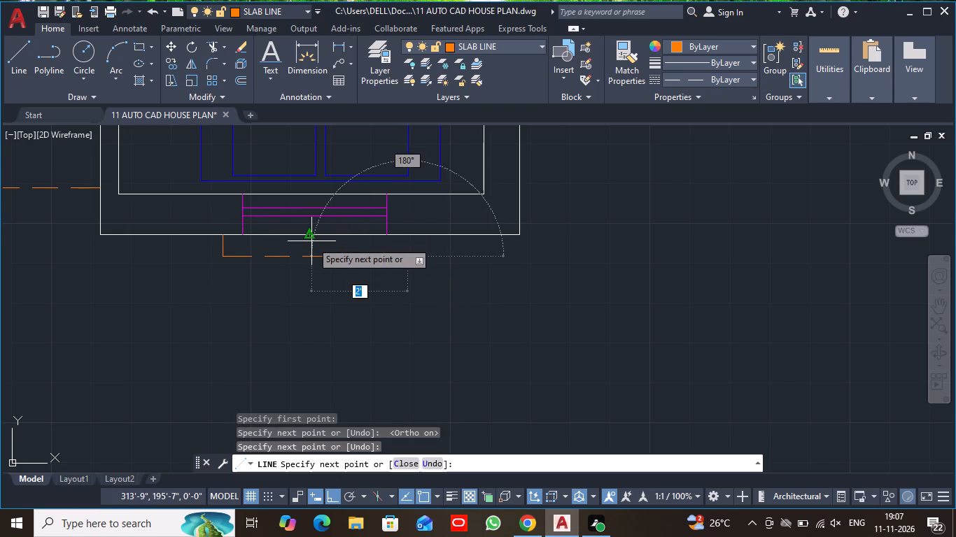
click(398, 236)
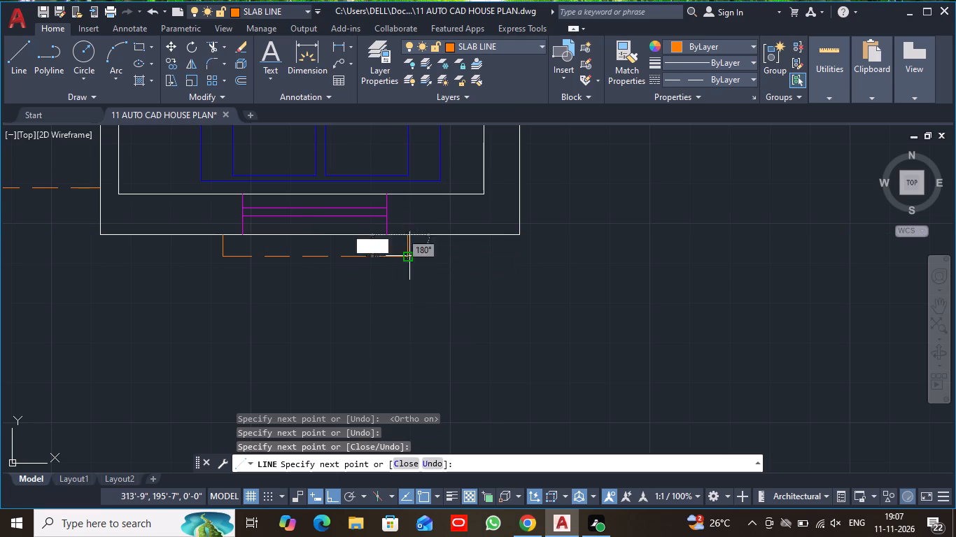
key(Escape)
Draw a three-sided slab outline about 3'-9" wide and 6" deep south of the window in M ENTRANCE's north wall.
scroll(417, 315, down, 3)
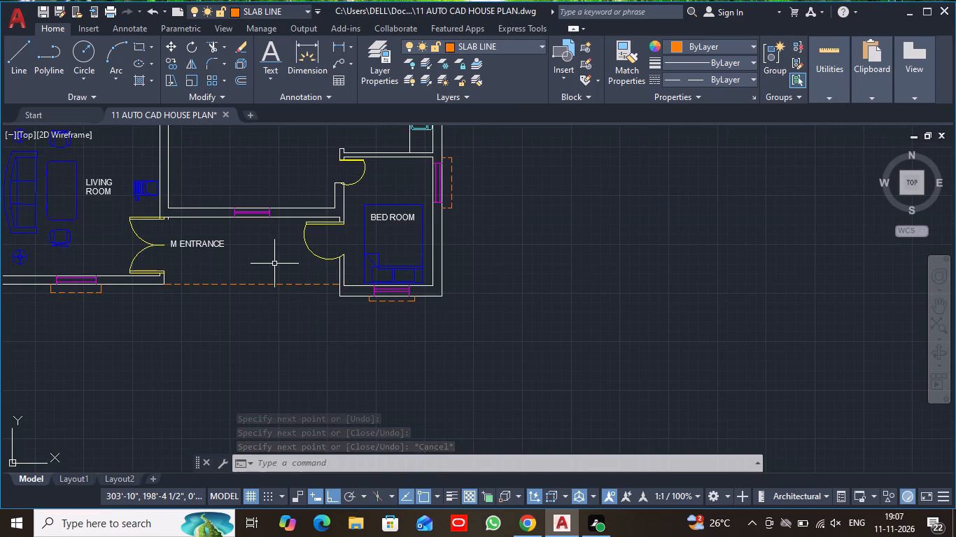
scroll(274, 261, up, 3)
middle_drag(247, 224, 342, 310)
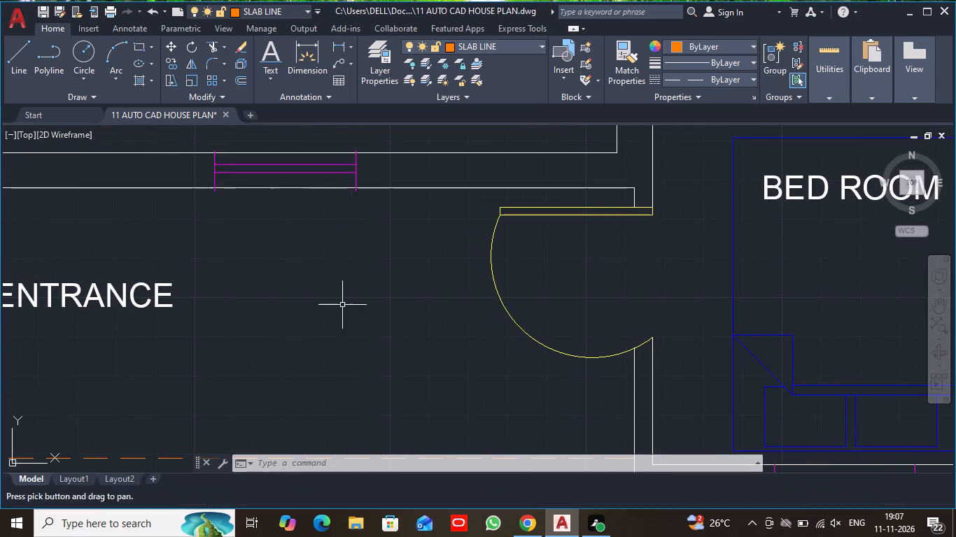
click(25, 58)
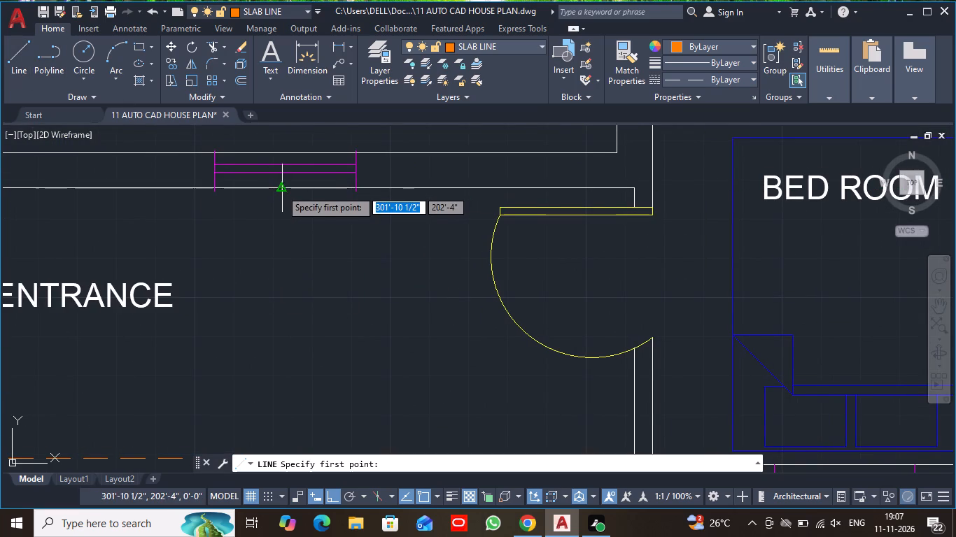
click(197, 189)
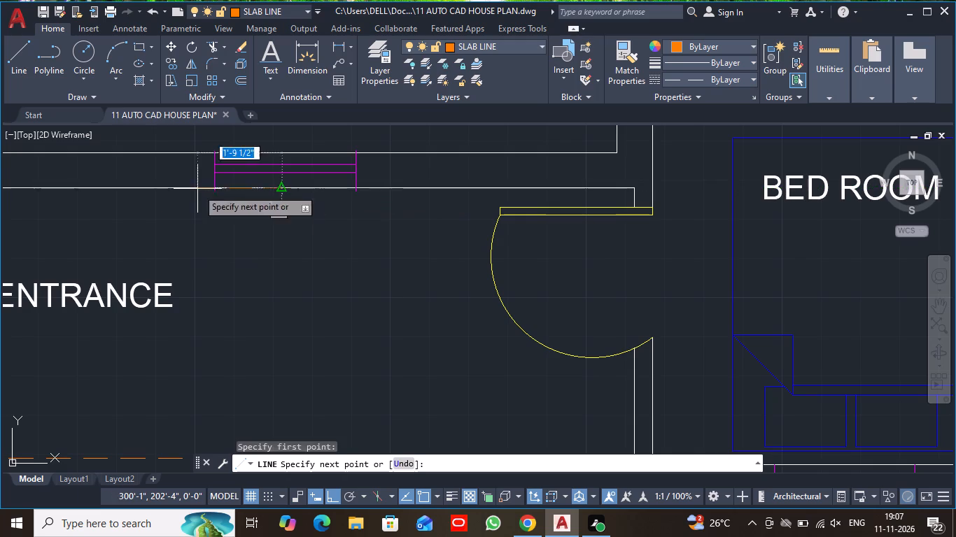
click(195, 214)
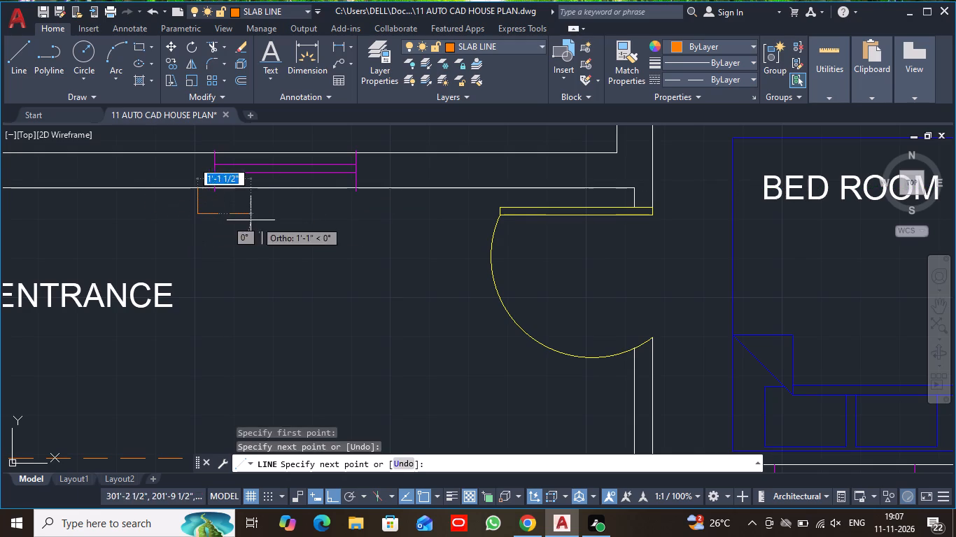
click(375, 224)
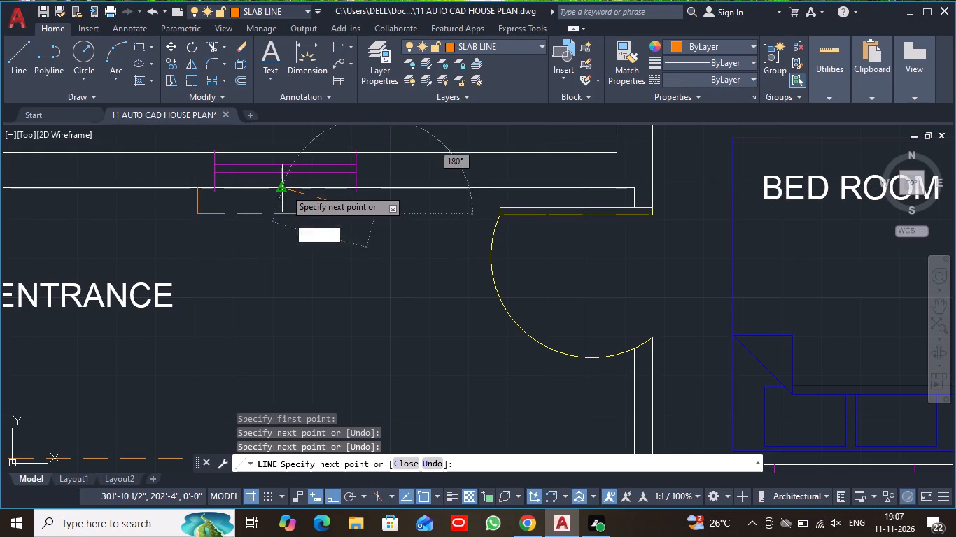
click(370, 190)
key(Escape)
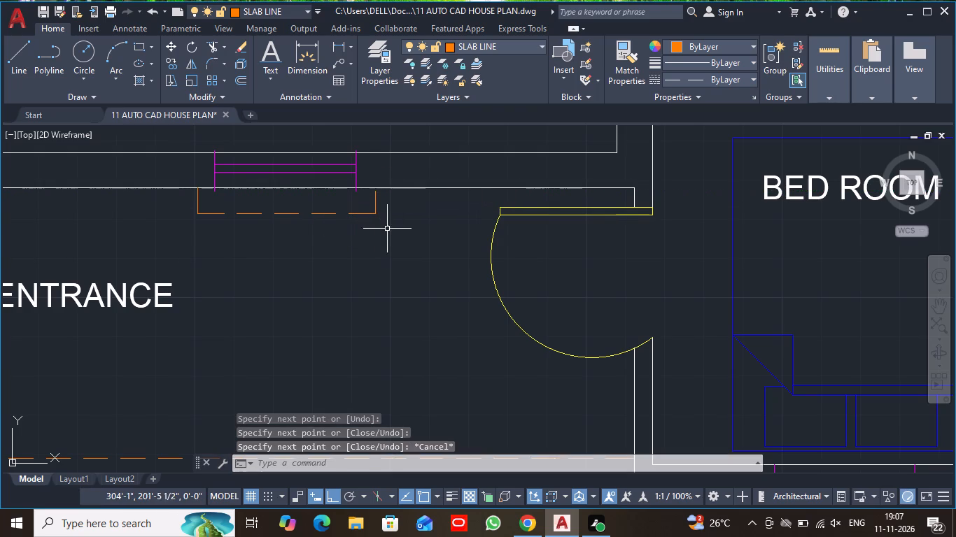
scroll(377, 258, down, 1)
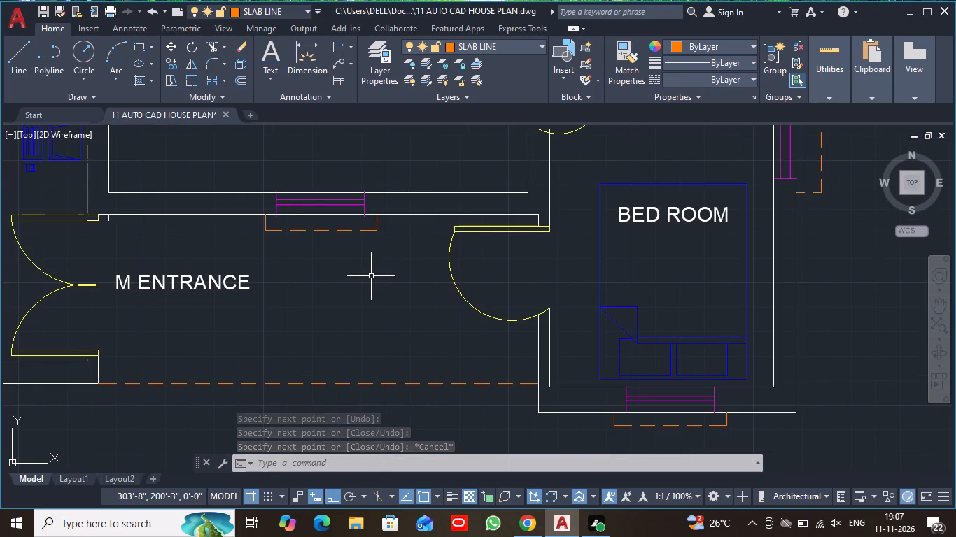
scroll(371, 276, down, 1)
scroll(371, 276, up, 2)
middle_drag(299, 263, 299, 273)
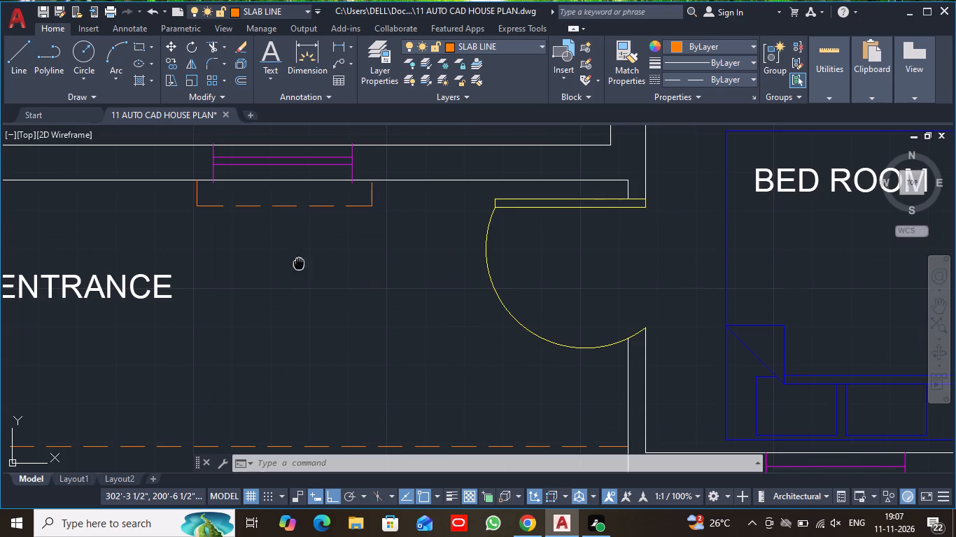
Trim the south ends of the window's two side lines back to the wall line north of M ENTRANCE.
middle_drag(299, 273, 307, 422)
scroll(307, 422, up, 3)
middle_drag(306, 309, 419, 496)
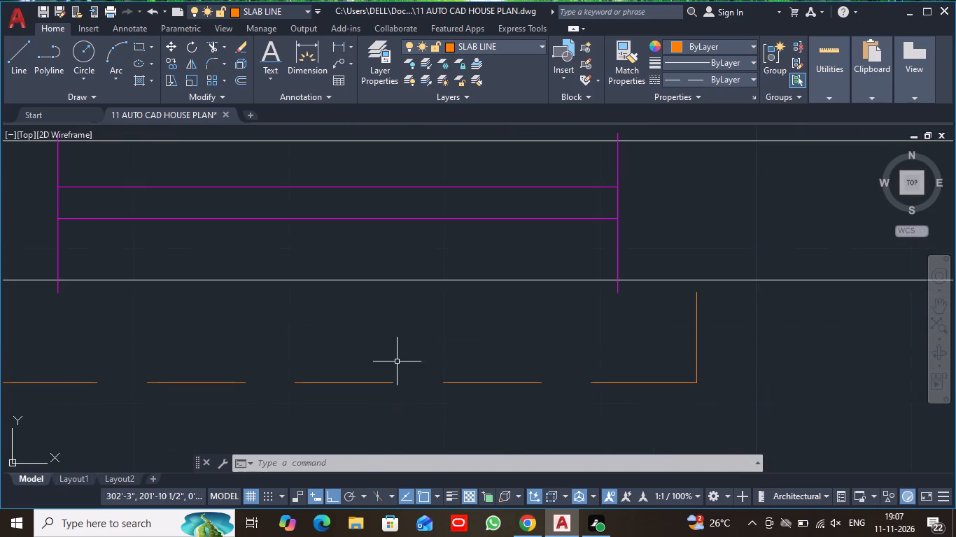
scroll(397, 345, down, 1)
text(TR)
key(space)
scroll(181, 329, up, 3)
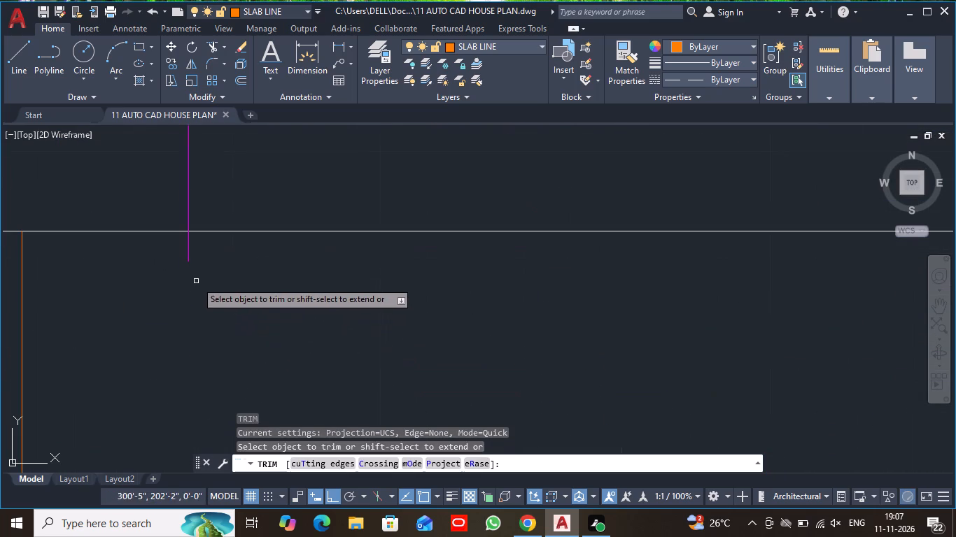
click(188, 255)
scroll(421, 285, down, 2)
middle_drag(470, 299, 461, 299)
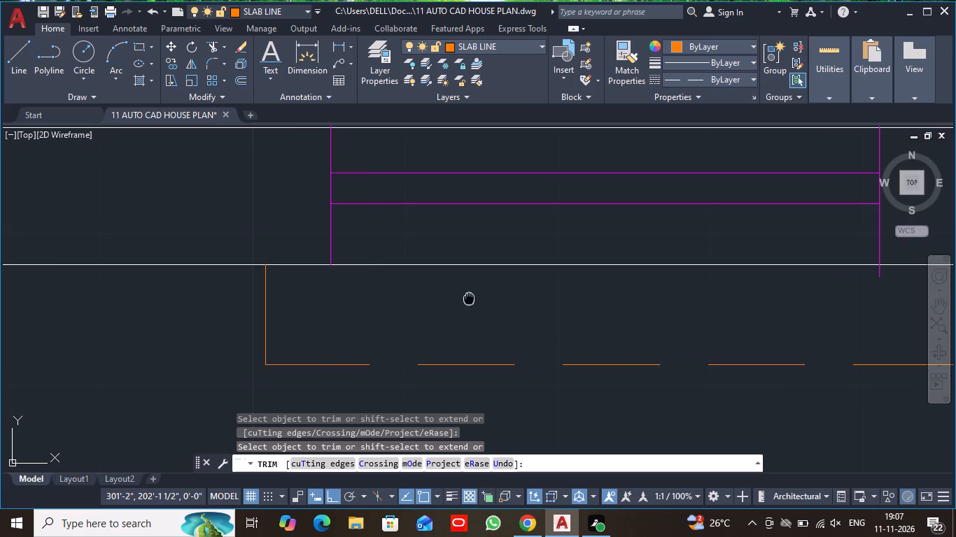
middle_drag(461, 299, 134, 257)
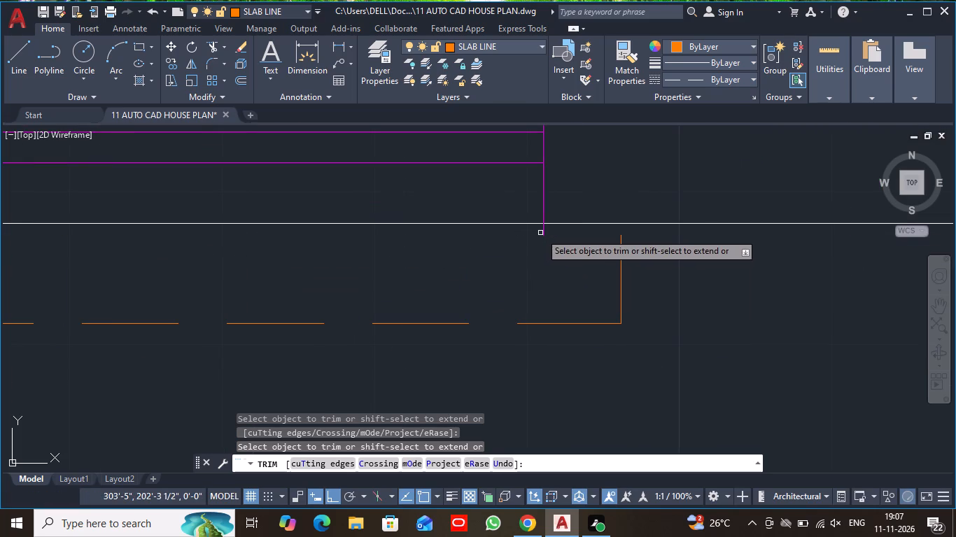
click(544, 233)
Trim the north ends of the same window's two side lines back to the wall's upper line.
middle_drag(415, 180, 450, 303)
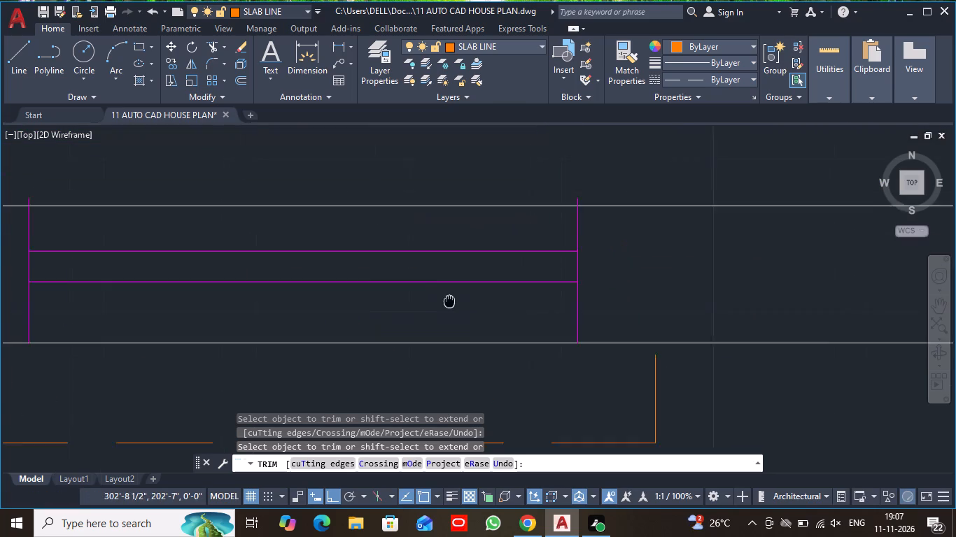
middle_drag(450, 303, 453, 316)
scroll(39, 203, up, 3)
middle_drag(41, 203, 132, 216)
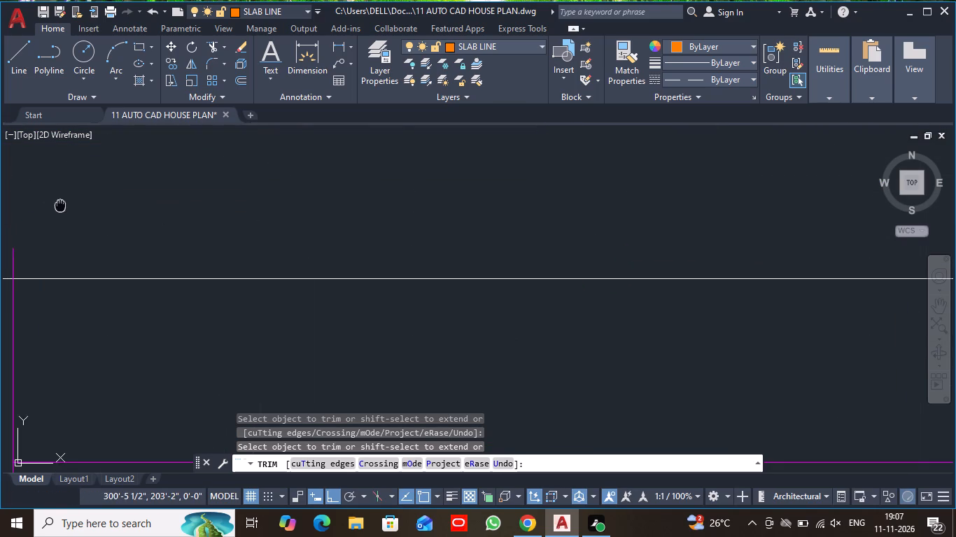
middle_drag(132, 216, 260, 220)
click(226, 277)
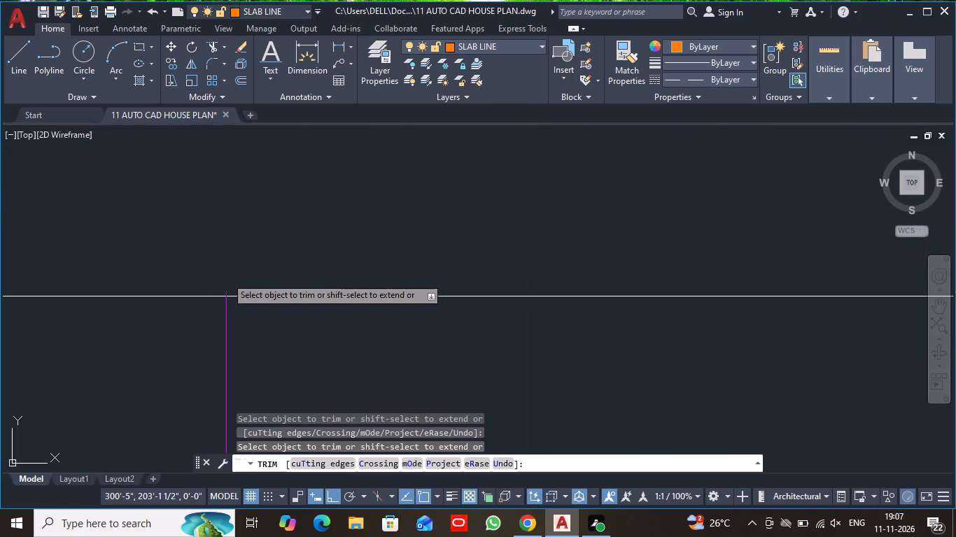
scroll(365, 257, down, 2)
middle_drag(363, 249, 19, 245)
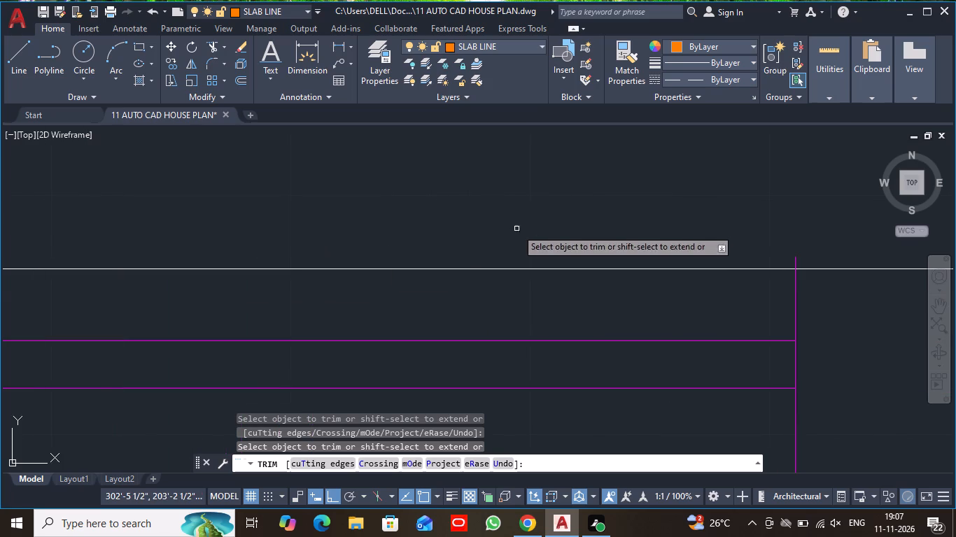
middle_drag(516, 229, 76, 229)
scroll(354, 230, up, 2)
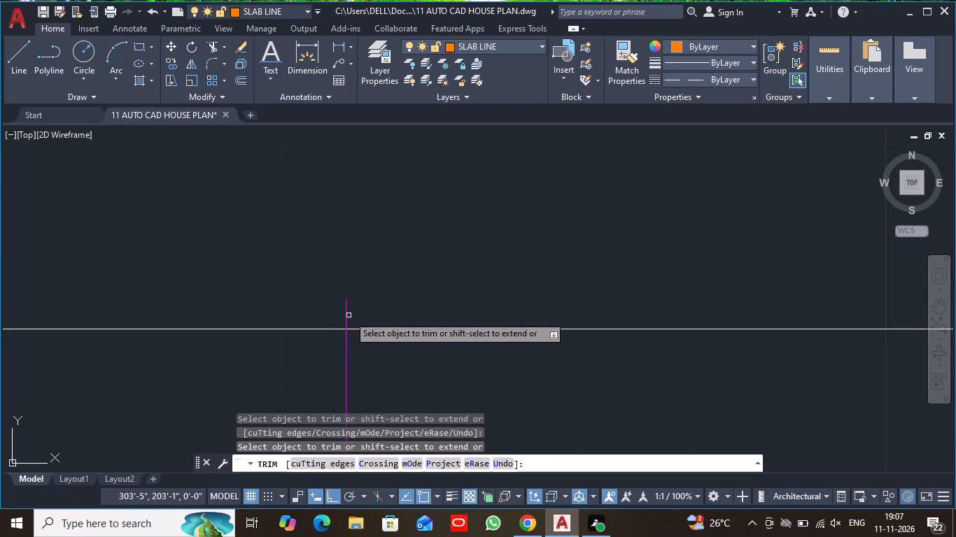
click(346, 315)
scroll(374, 268, down, 6)
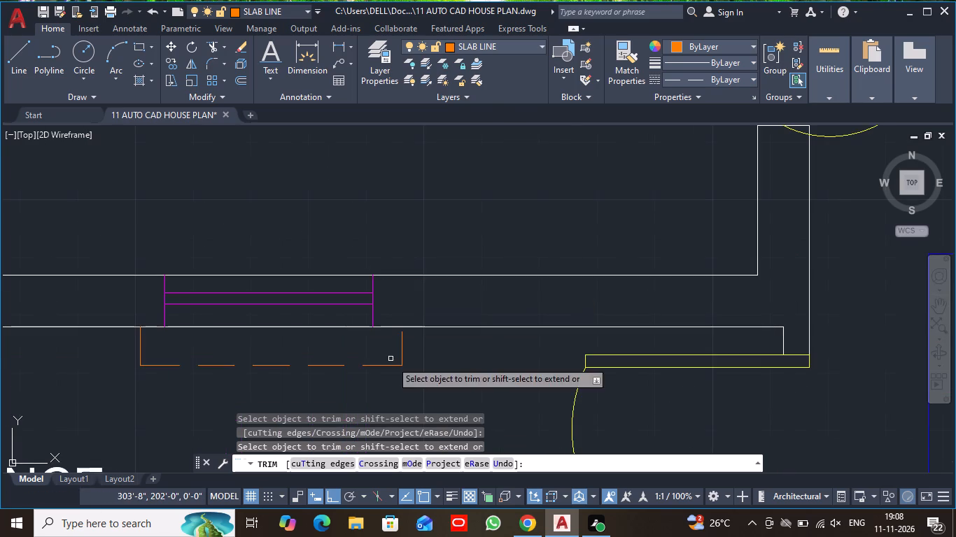
scroll(402, 394, down, 2)
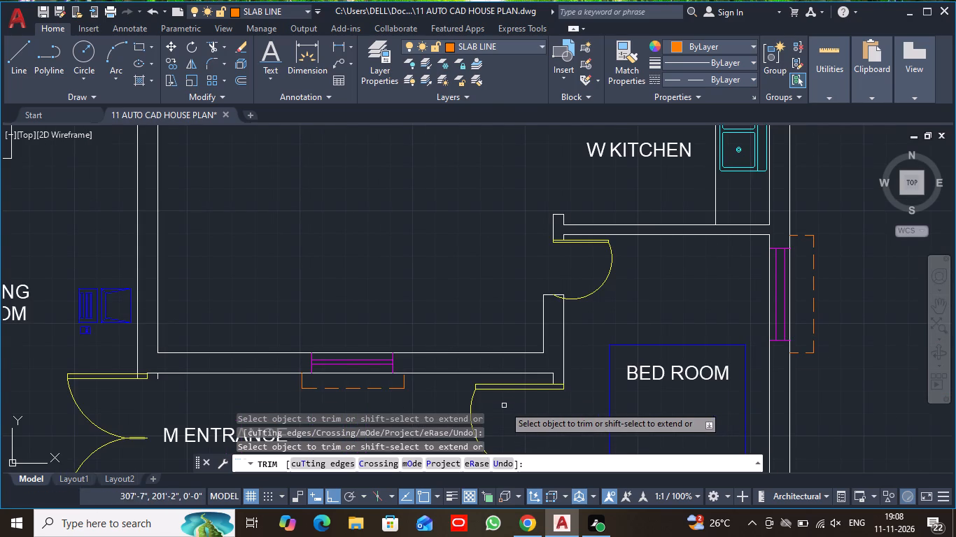
key(Escape)
Review the original floor plan and its adapted copy side by side.
scroll(466, 403, down, 2)
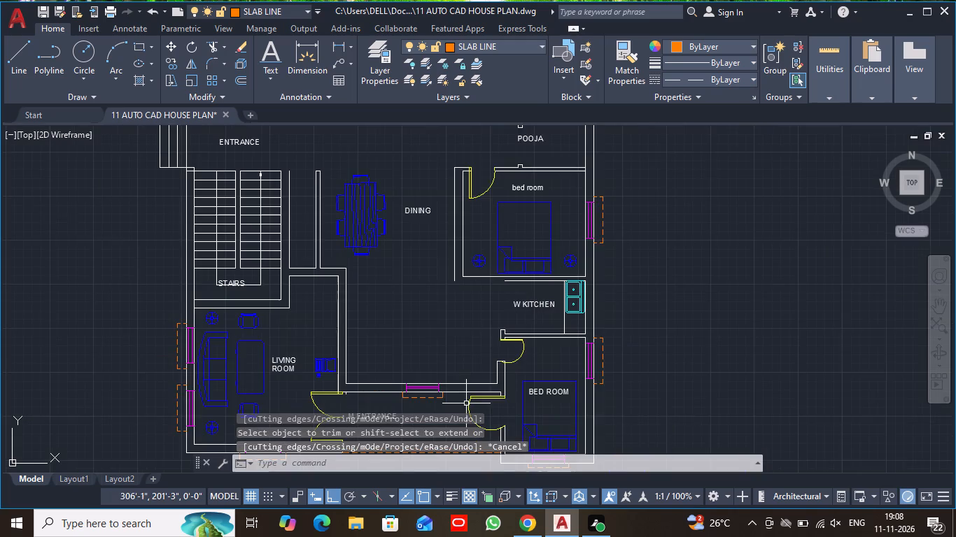
scroll(415, 282, down, 2)
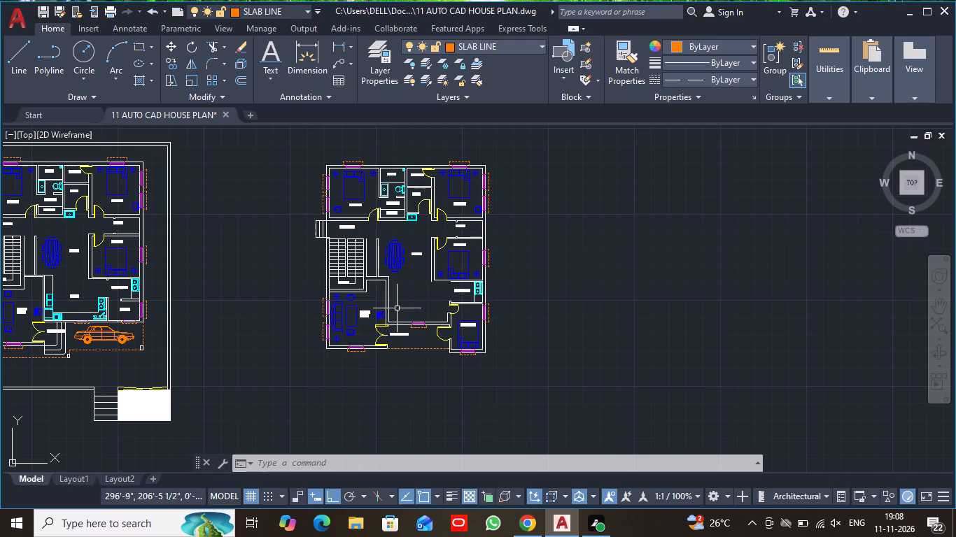
middle_drag(253, 330, 375, 317)
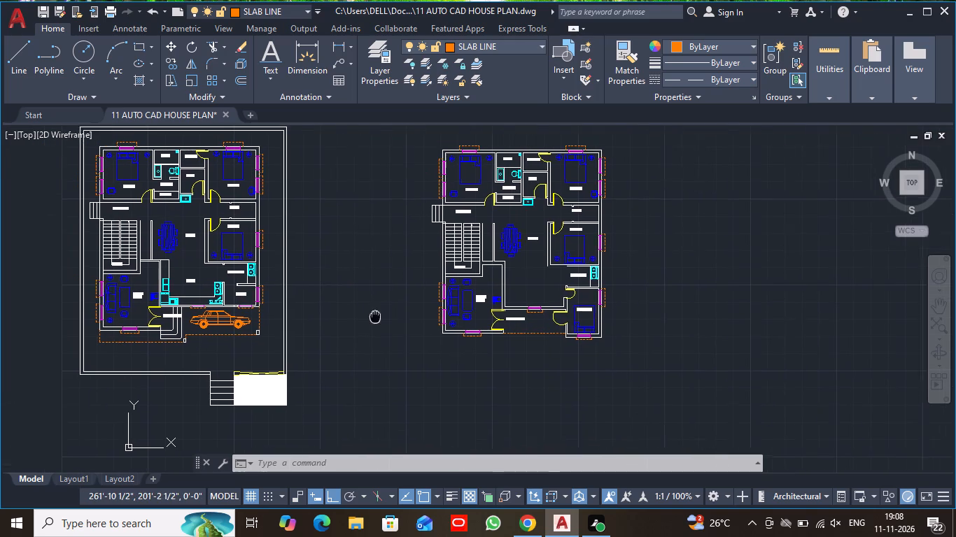
middle_drag(375, 317, 377, 317)
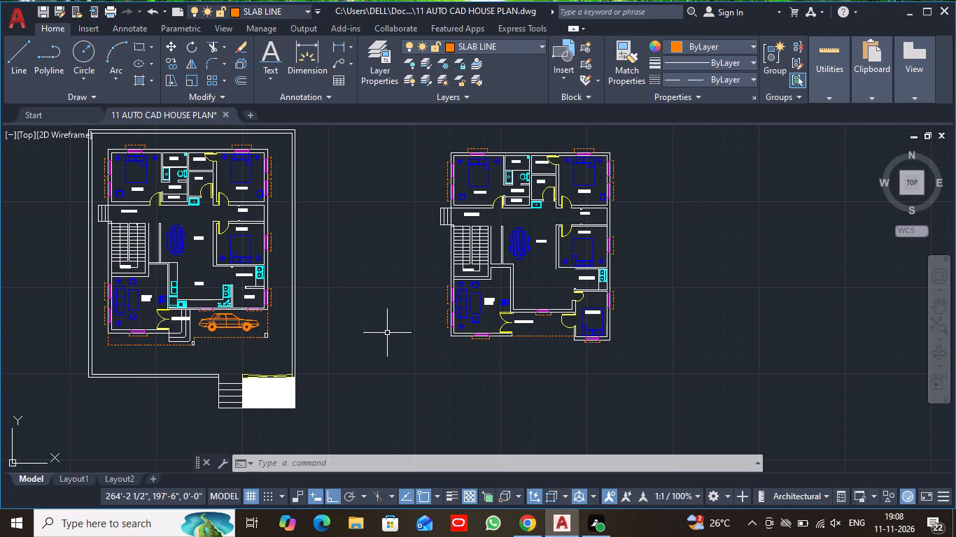
middle_drag(338, 332, 348, 334)
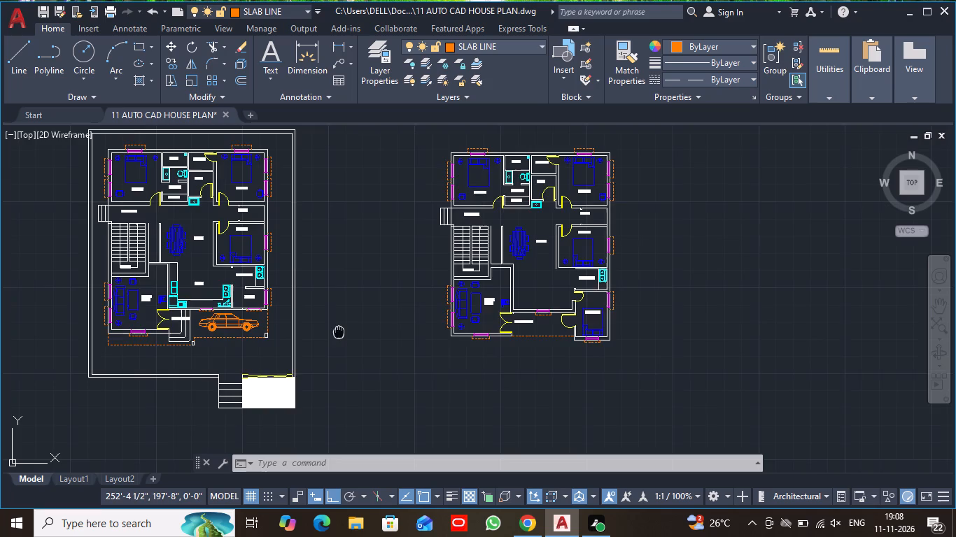
middle_drag(348, 334, 403, 332)
scroll(403, 332, down, 1)
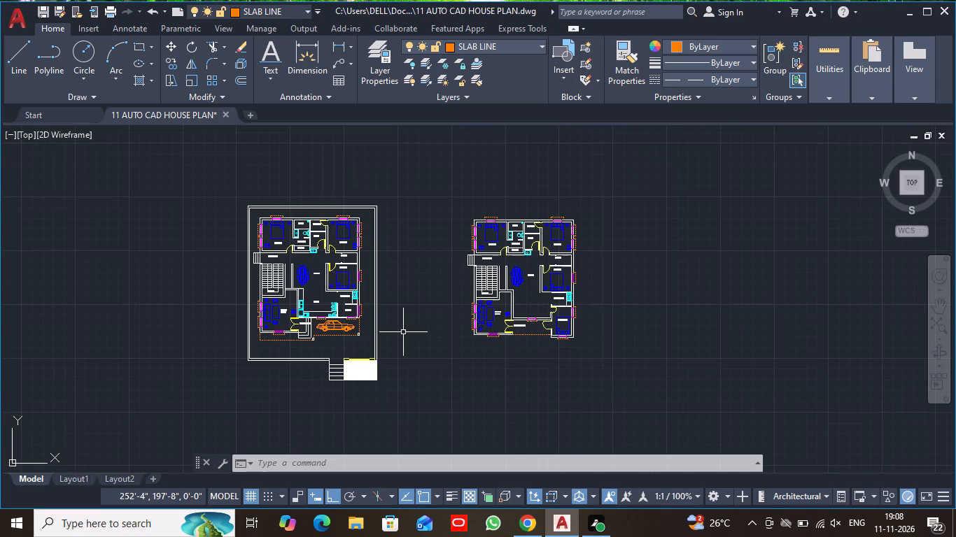
middle_drag(414, 313, 405, 278)
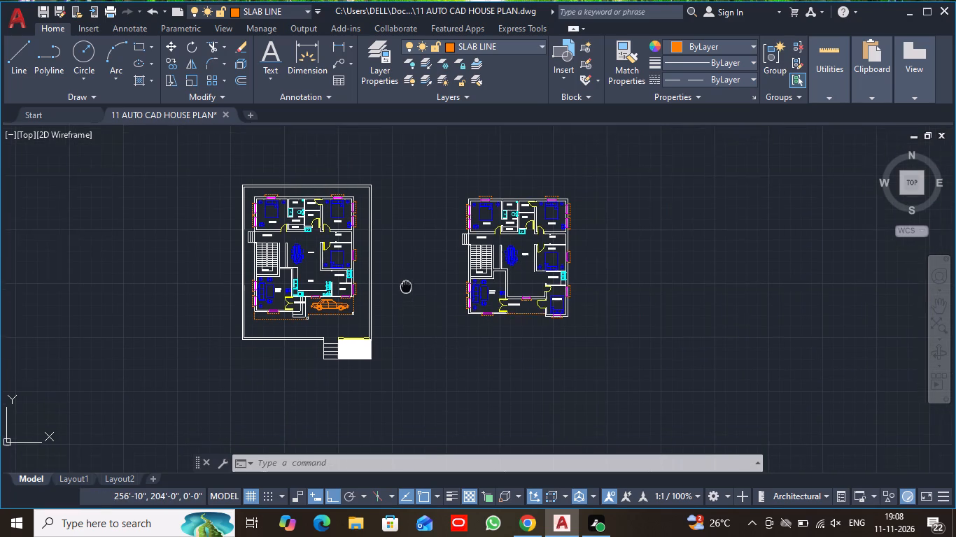
middle_drag(405, 278, 401, 252)
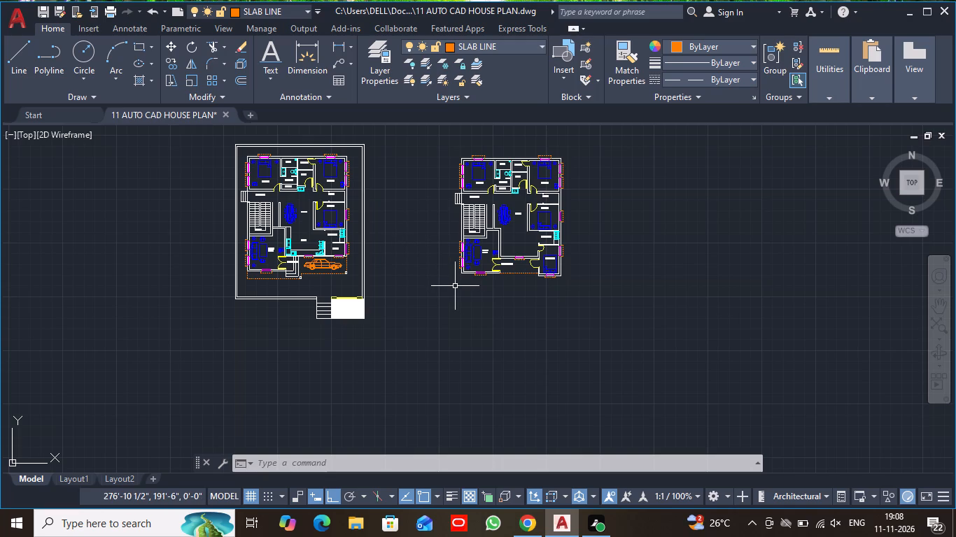
middle_drag(438, 261, 432, 280)
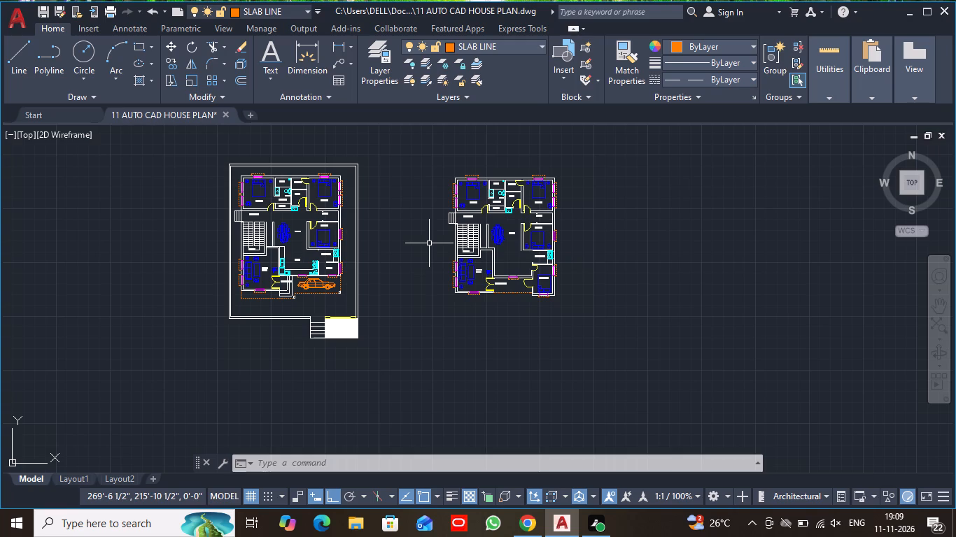
Copy the W KITCHEN label into the open space north of the M ENTRANCE window, with Ortho off.
scroll(473, 315, up, 2)
middle_drag(558, 182, 541, 192)
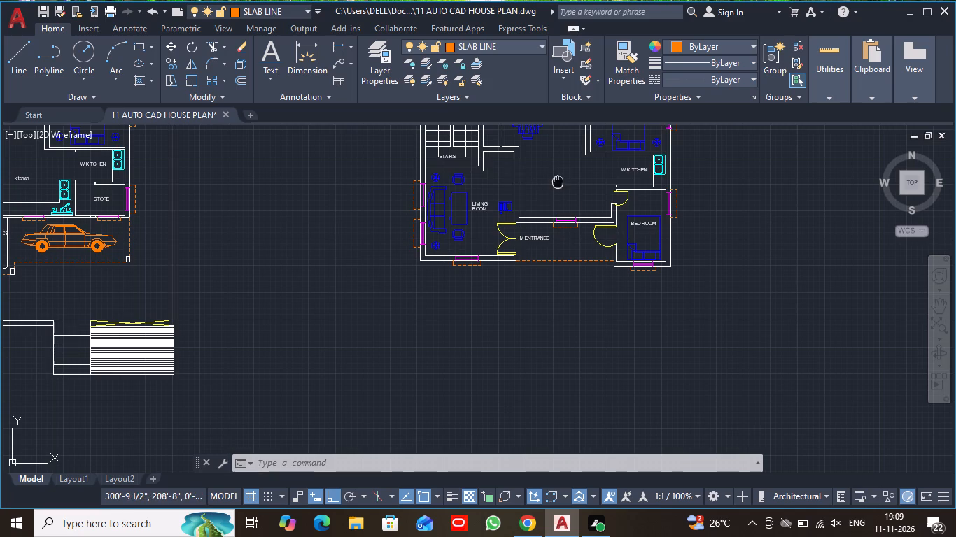
middle_drag(541, 192, 400, 260)
scroll(401, 257, up, 2)
middle_drag(433, 250, 353, 229)
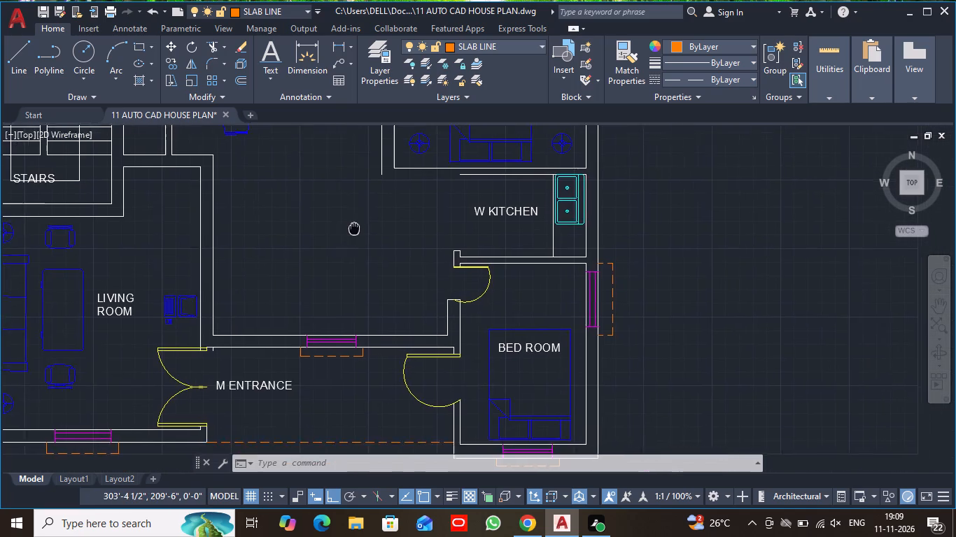
middle_drag(353, 229, 323, 219)
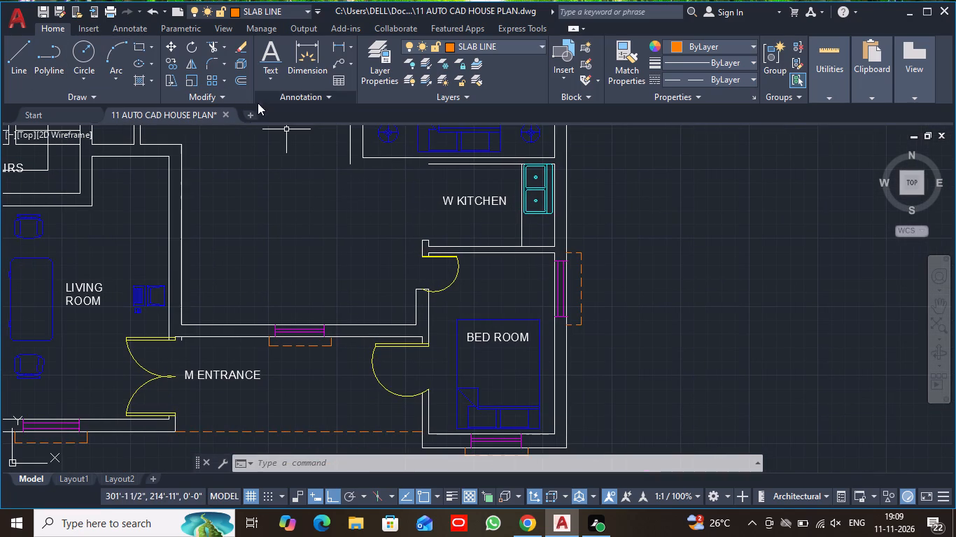
click(438, 186)
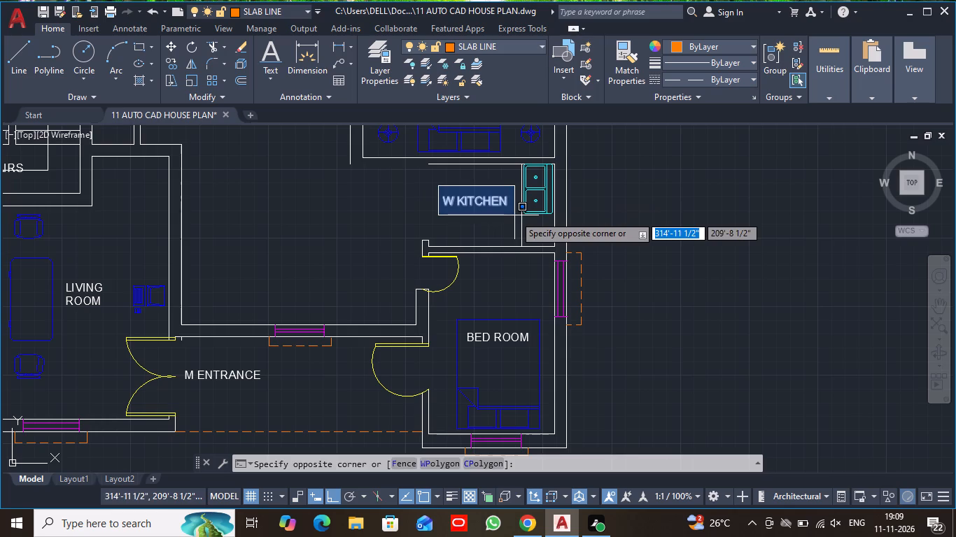
click(514, 215)
click(174, 61)
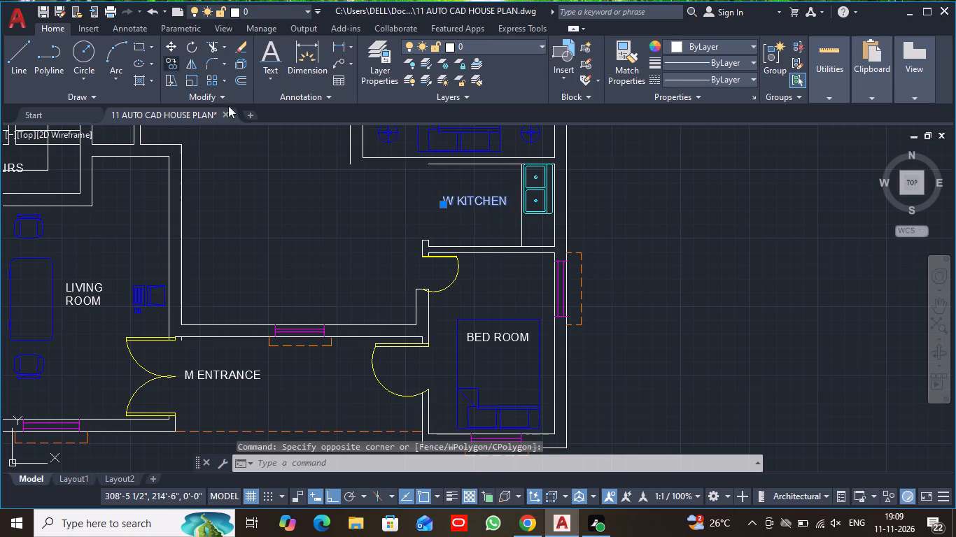
click(478, 200)
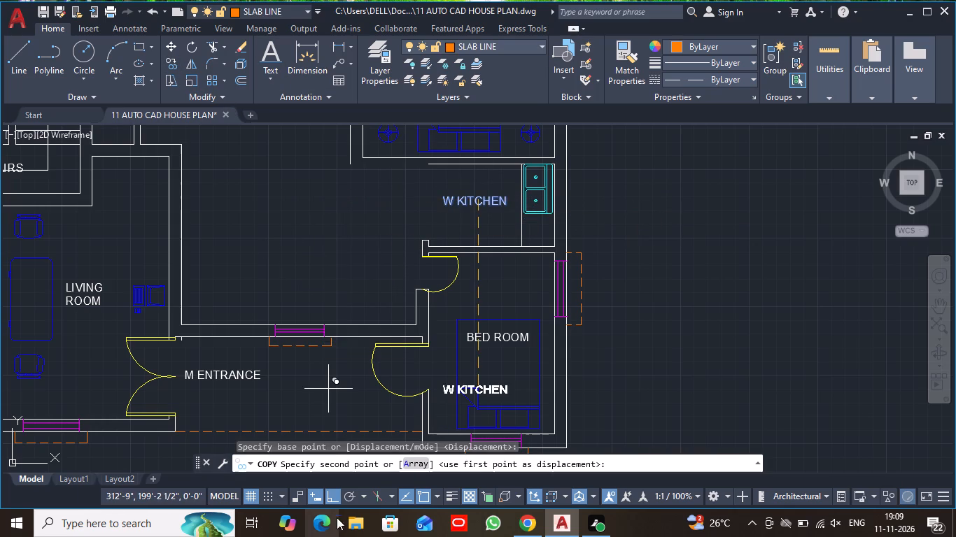
click(335, 499)
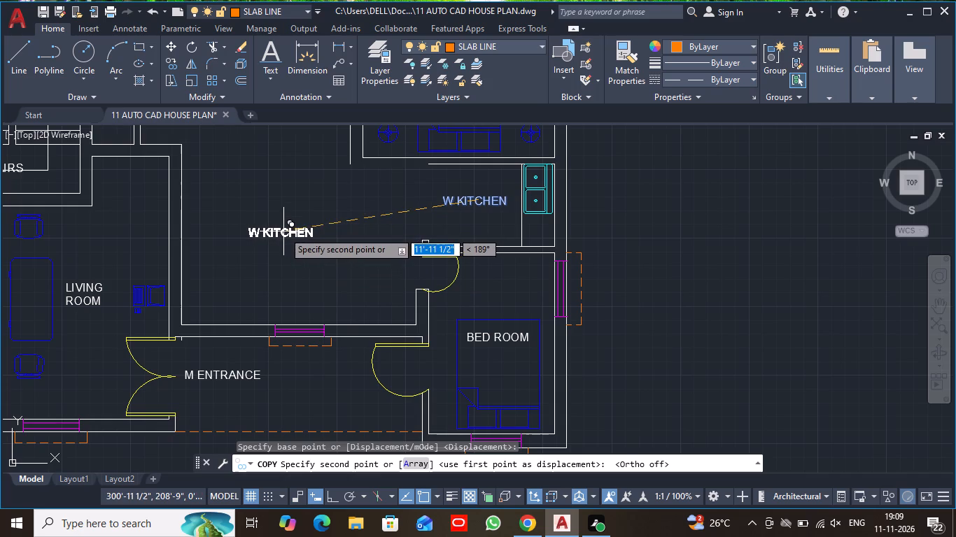
click(283, 231)
key(Escape)
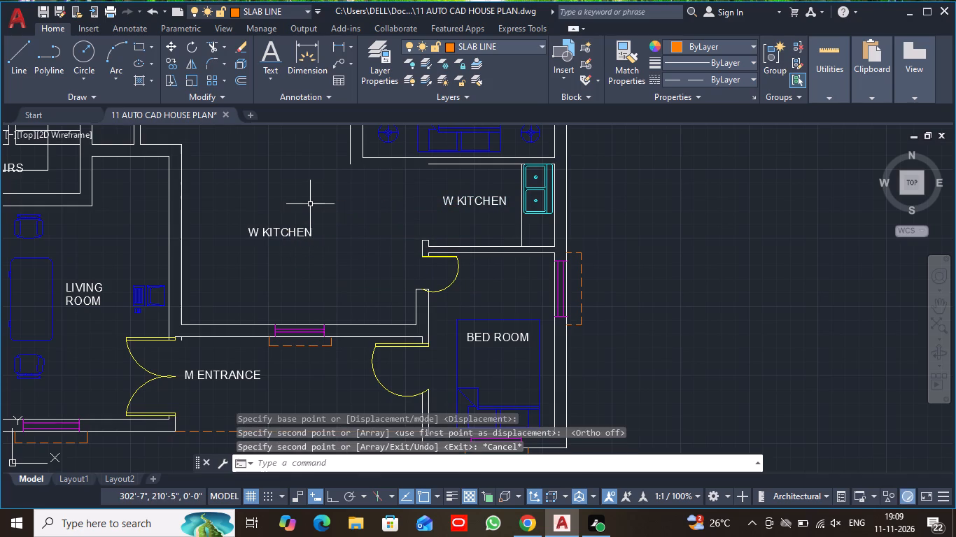
Change the copied W KITCHEN label's text to LOBBY.
double_click(274, 232)
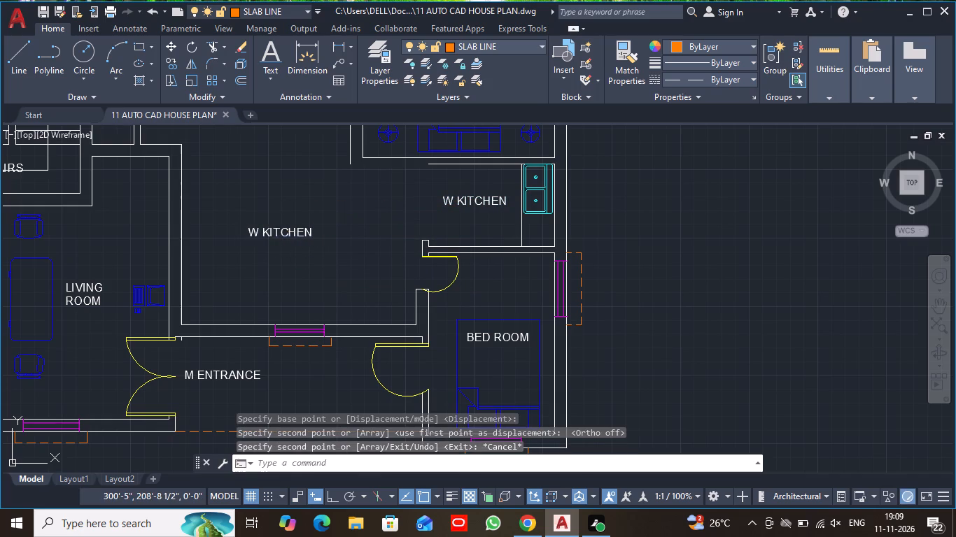
text(LOBBY)
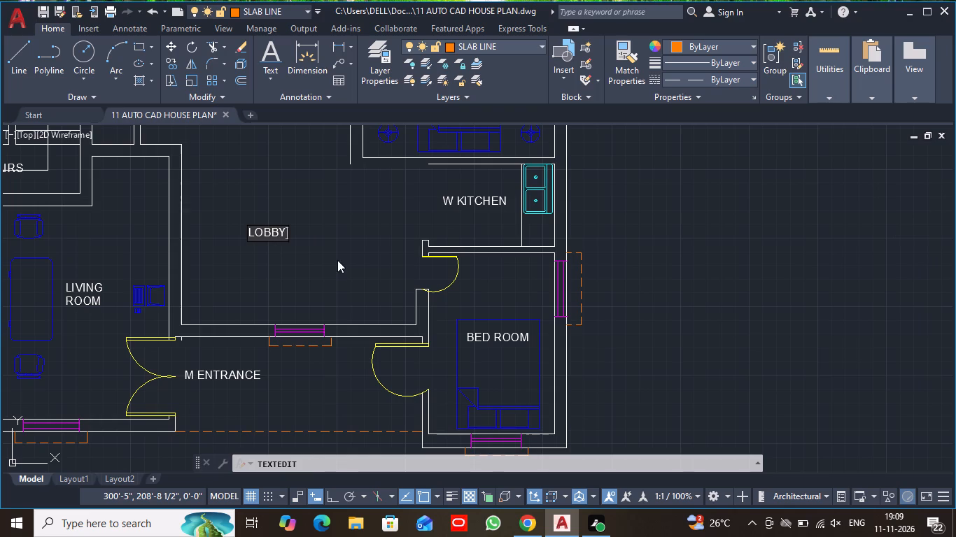
click(337, 260)
scroll(337, 260, down, 2)
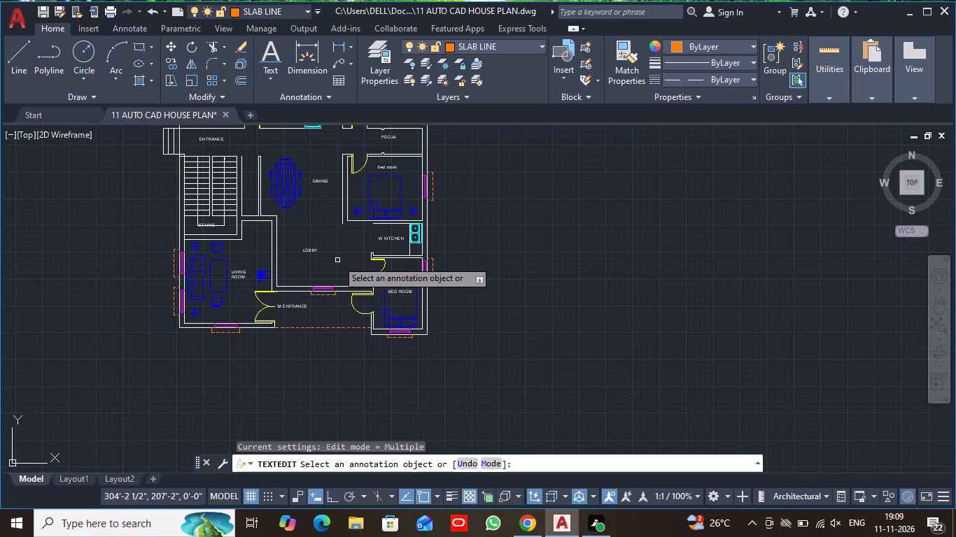
scroll(337, 260, down, 1)
middle_drag(456, 198, 537, 270)
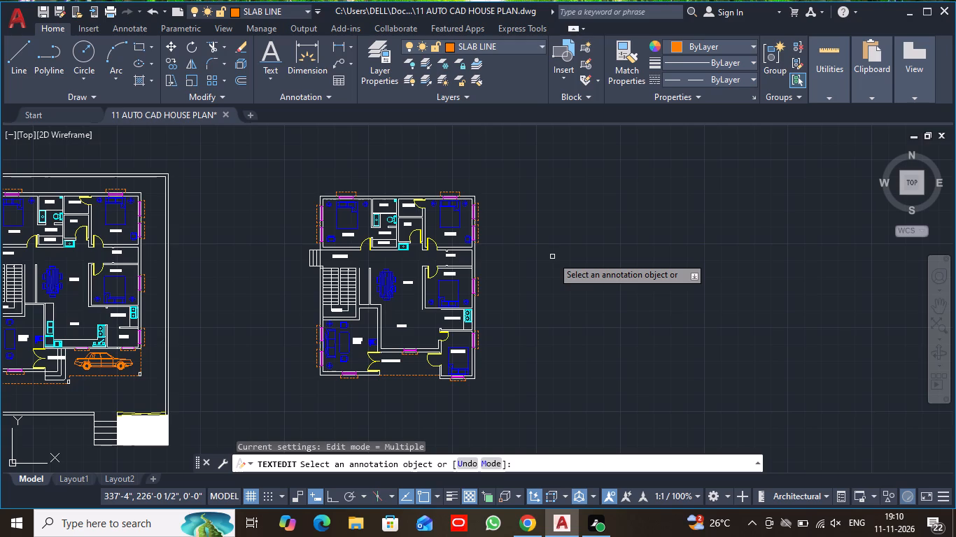
key(Escape)
Move the entire adapted floor plan copy west, closer to the original plan's boundary wall, leaving a gap between them.
click(276, 168)
click(507, 397)
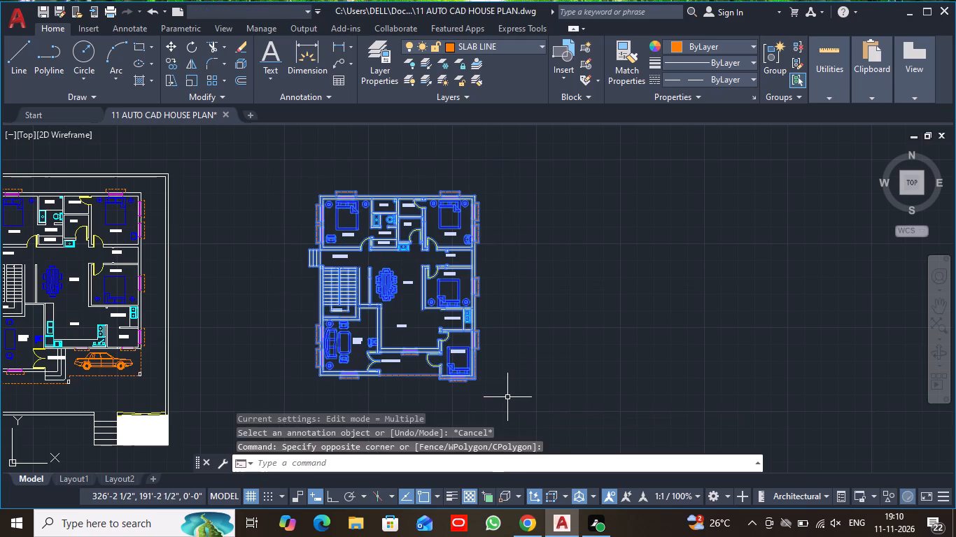
click(171, 48)
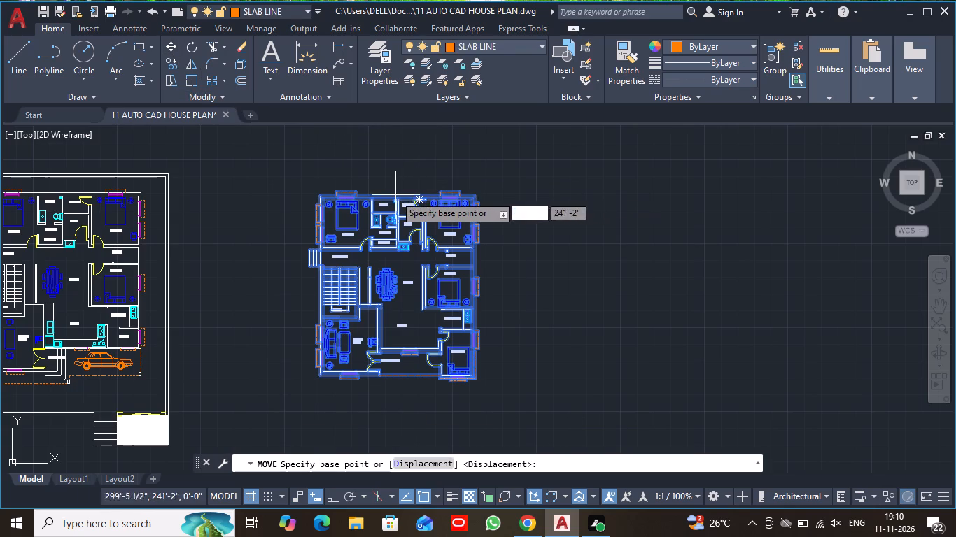
click(394, 195)
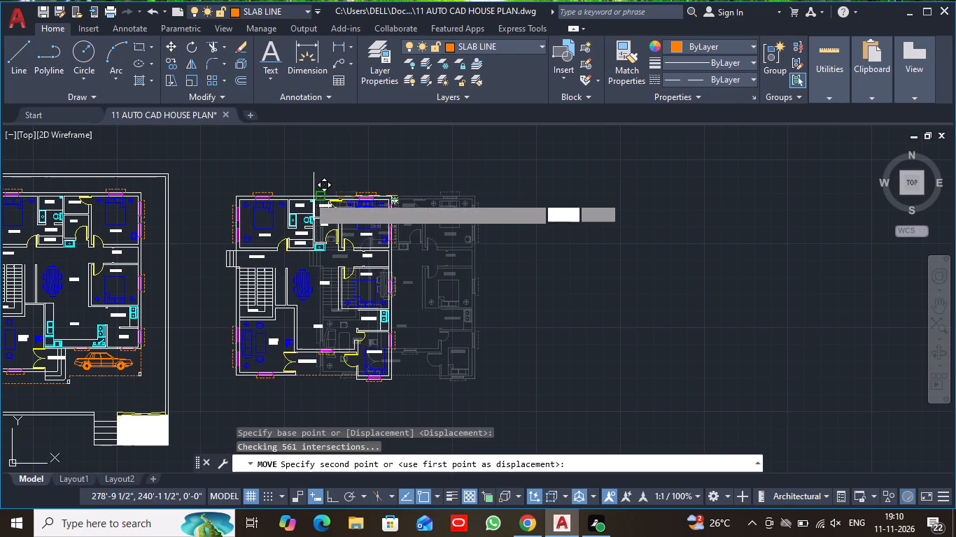
click(308, 199)
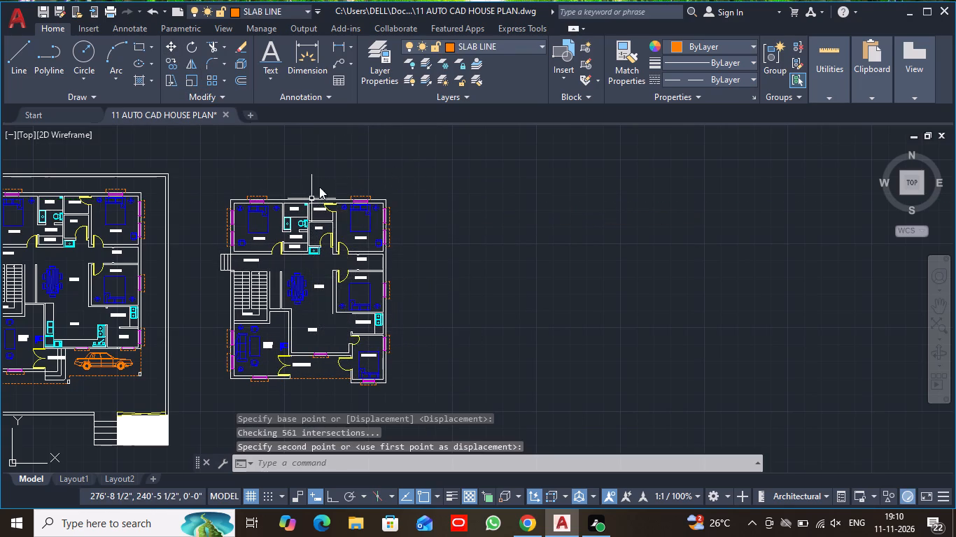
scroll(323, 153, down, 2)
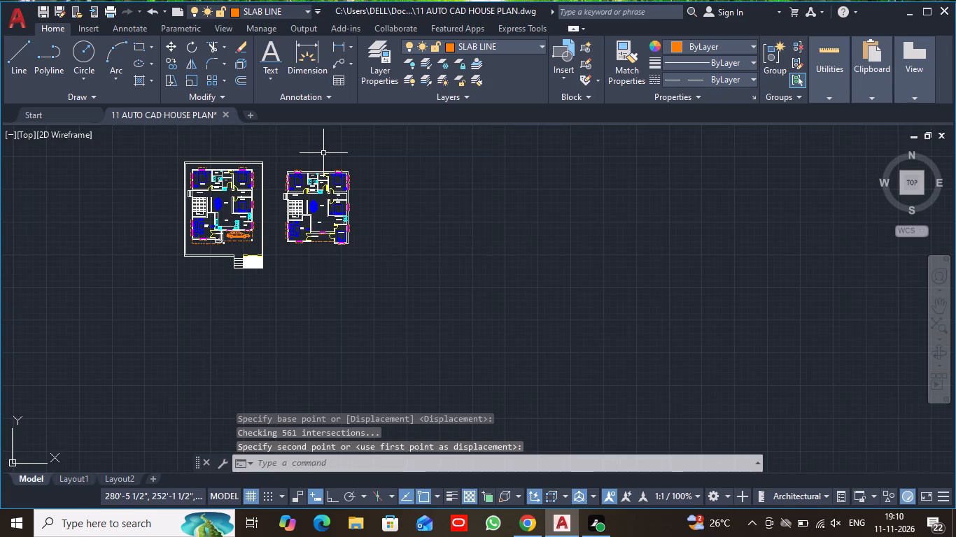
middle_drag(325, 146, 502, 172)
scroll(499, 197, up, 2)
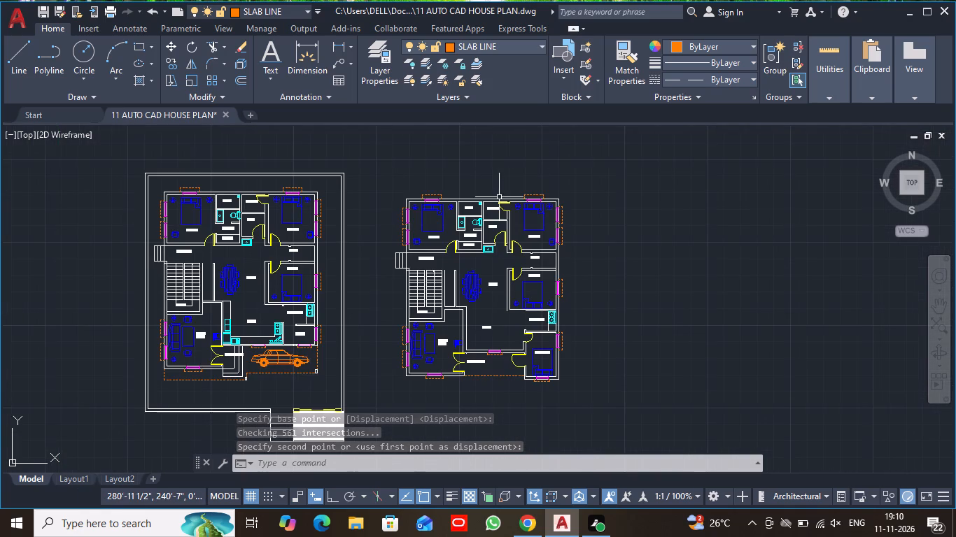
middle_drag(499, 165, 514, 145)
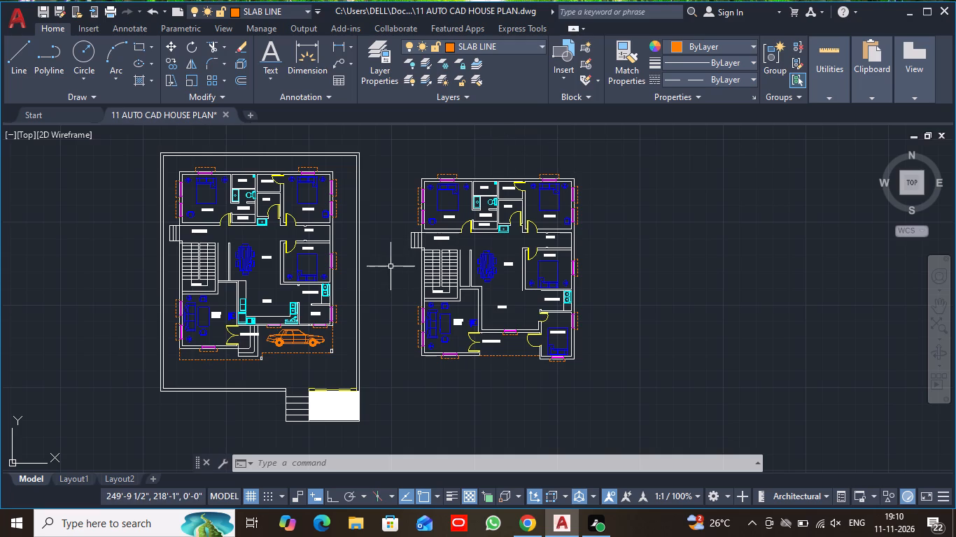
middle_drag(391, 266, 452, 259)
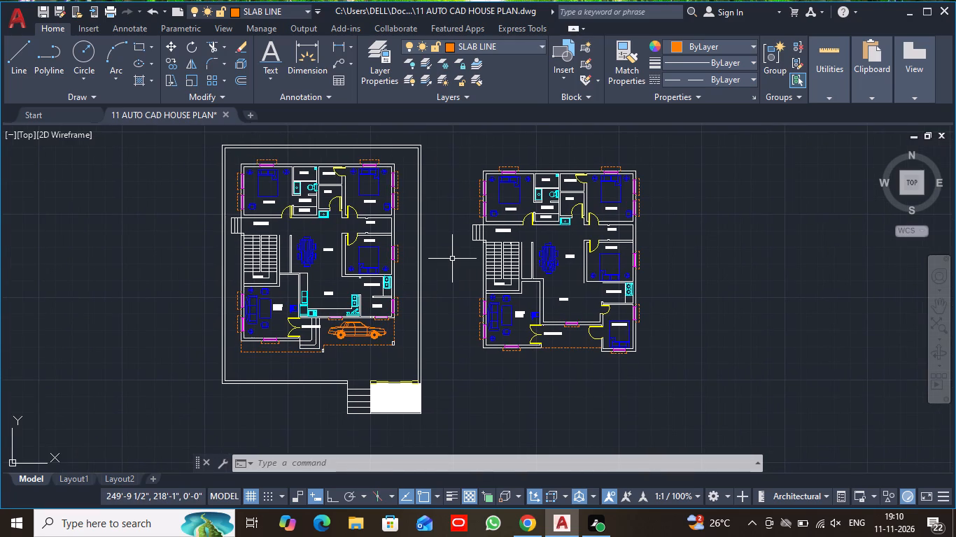
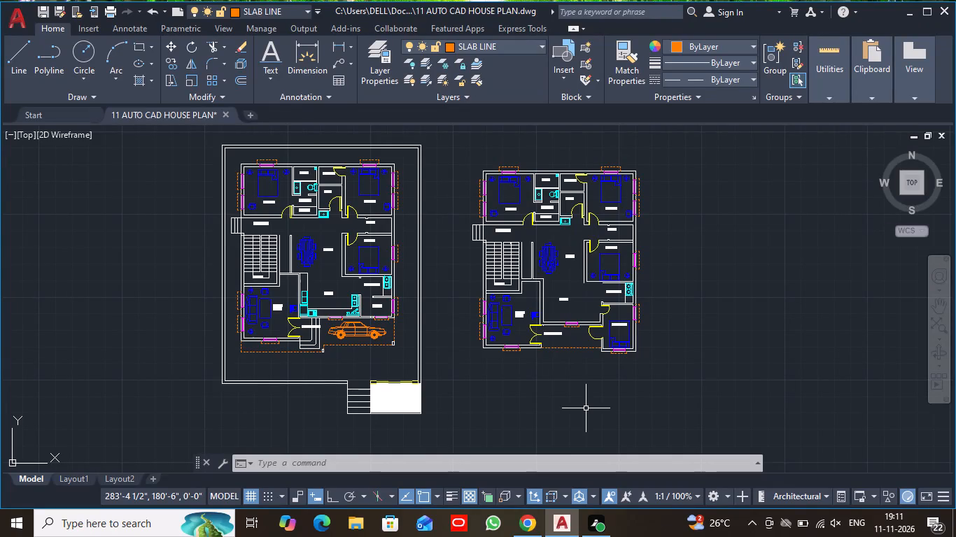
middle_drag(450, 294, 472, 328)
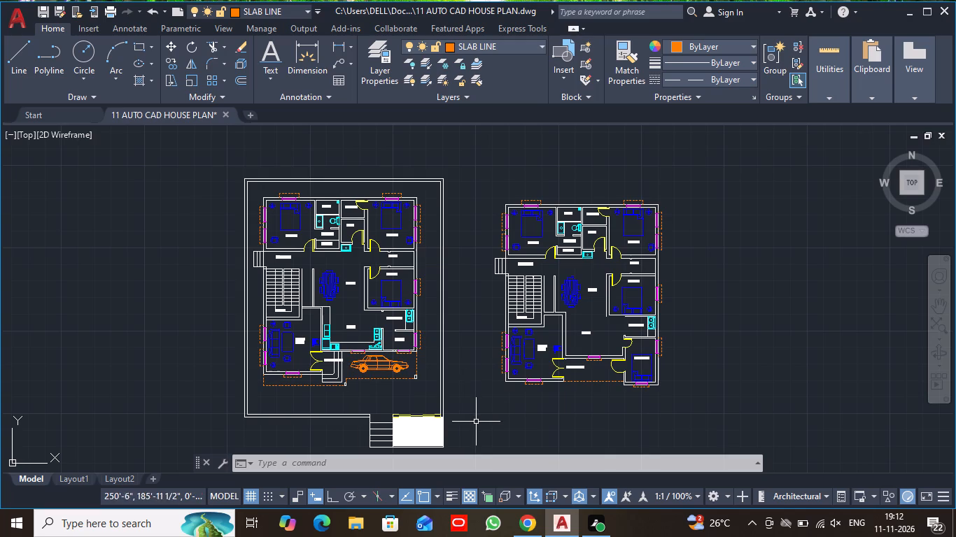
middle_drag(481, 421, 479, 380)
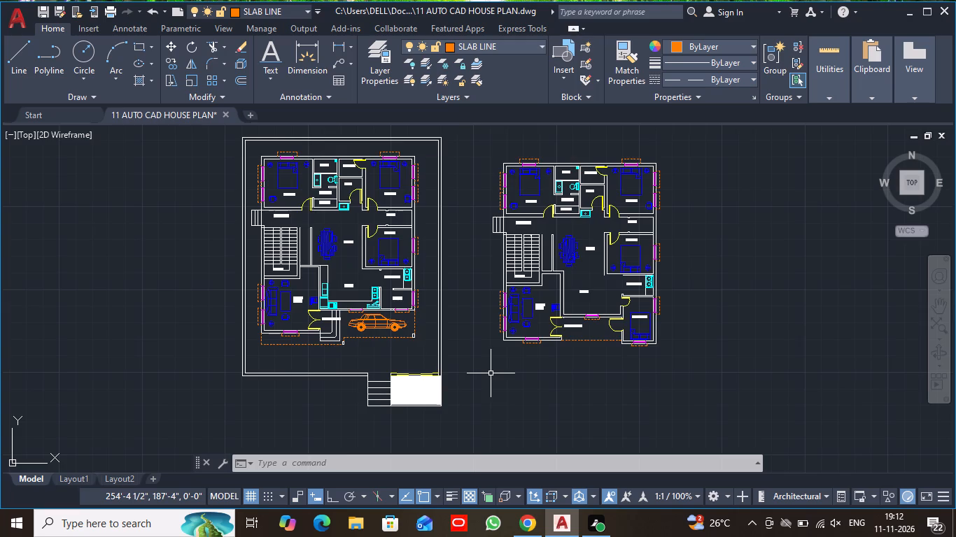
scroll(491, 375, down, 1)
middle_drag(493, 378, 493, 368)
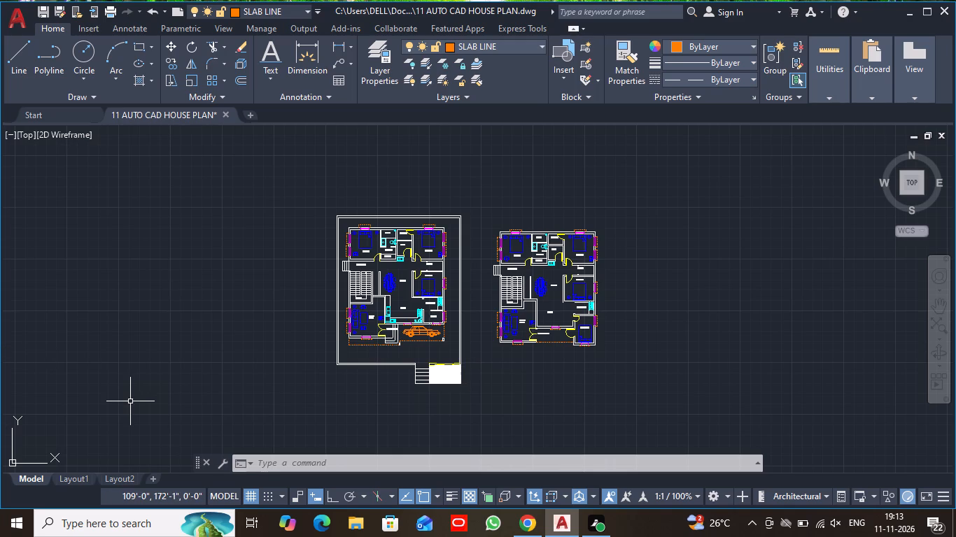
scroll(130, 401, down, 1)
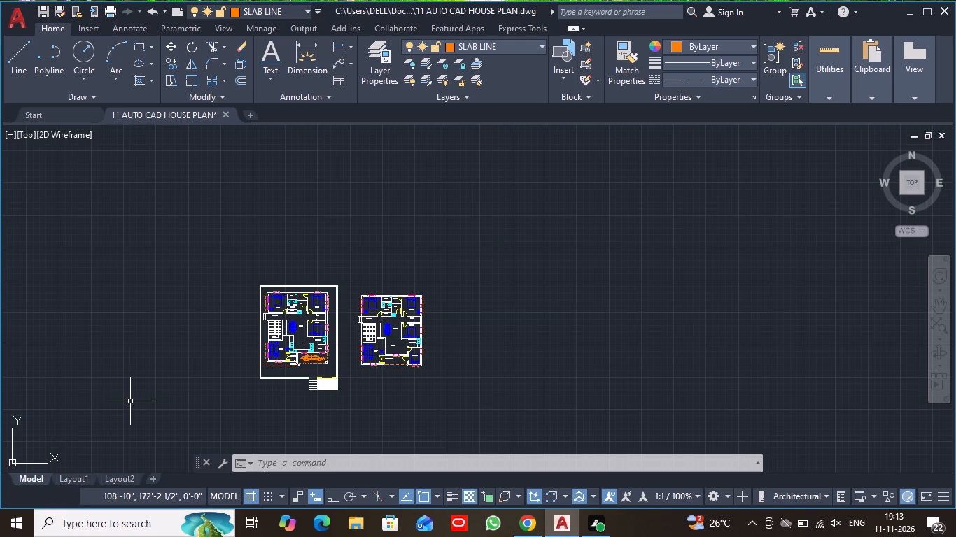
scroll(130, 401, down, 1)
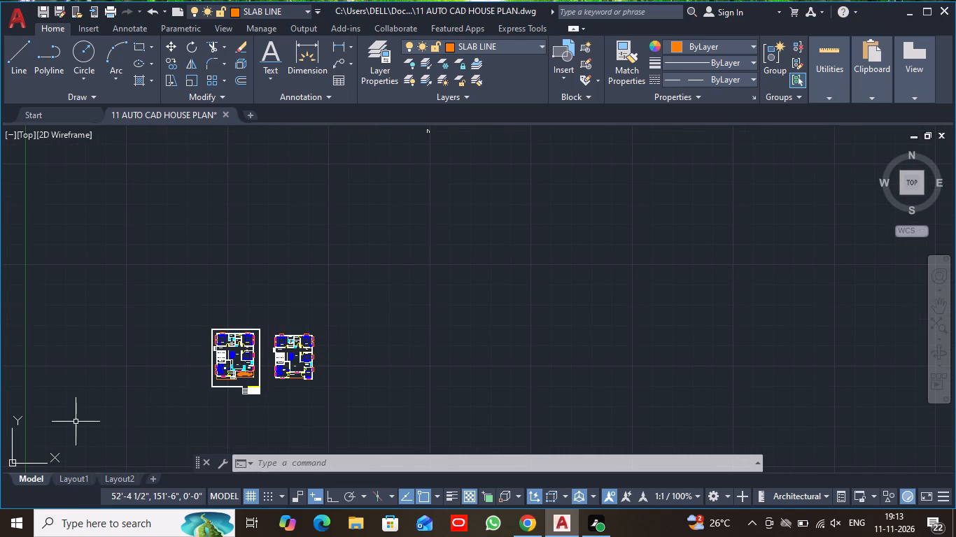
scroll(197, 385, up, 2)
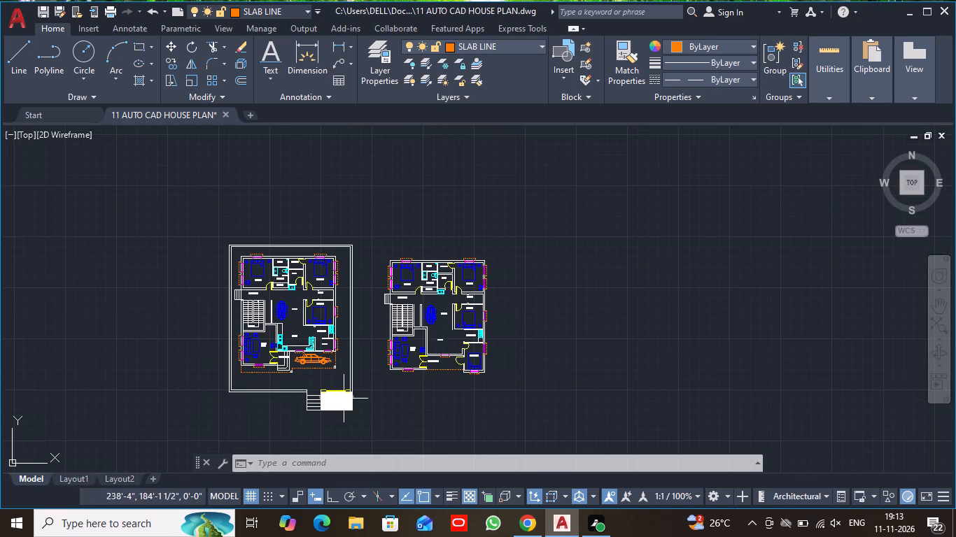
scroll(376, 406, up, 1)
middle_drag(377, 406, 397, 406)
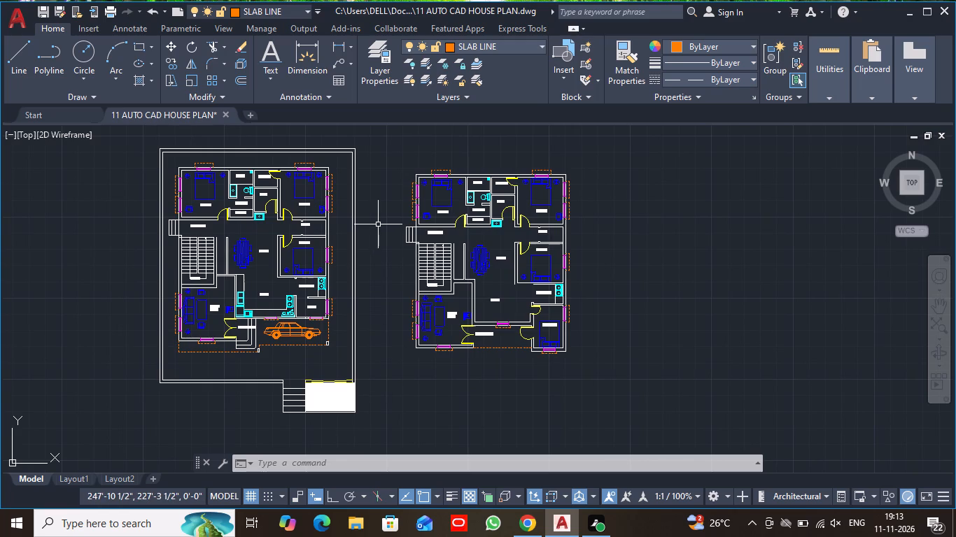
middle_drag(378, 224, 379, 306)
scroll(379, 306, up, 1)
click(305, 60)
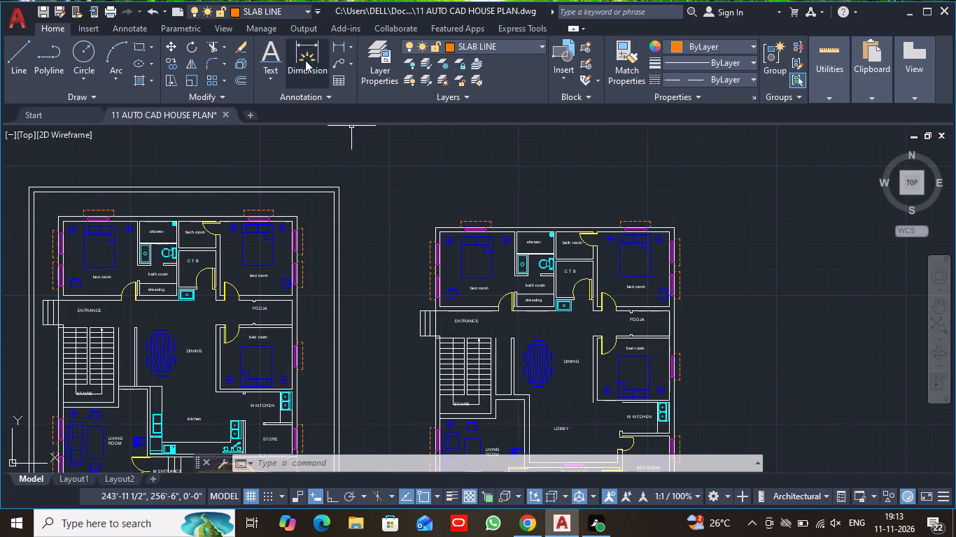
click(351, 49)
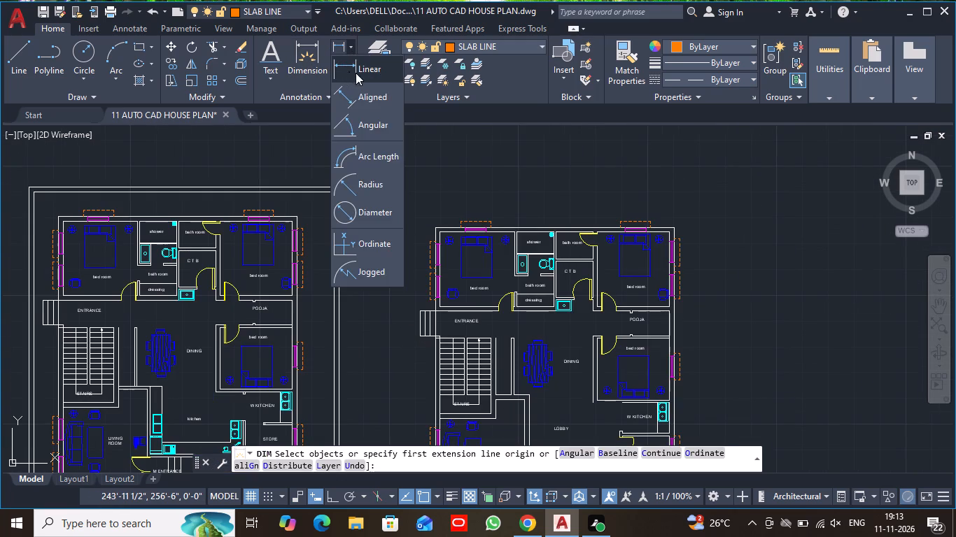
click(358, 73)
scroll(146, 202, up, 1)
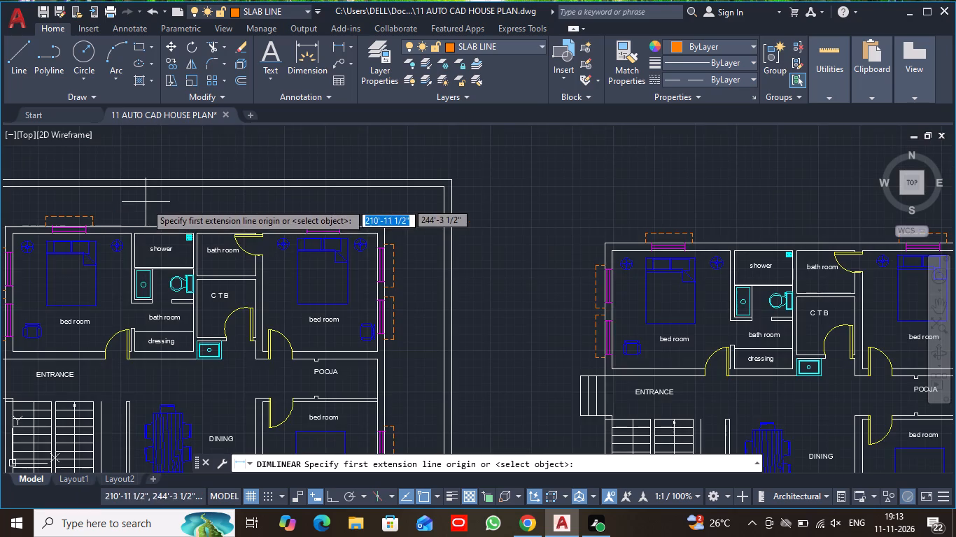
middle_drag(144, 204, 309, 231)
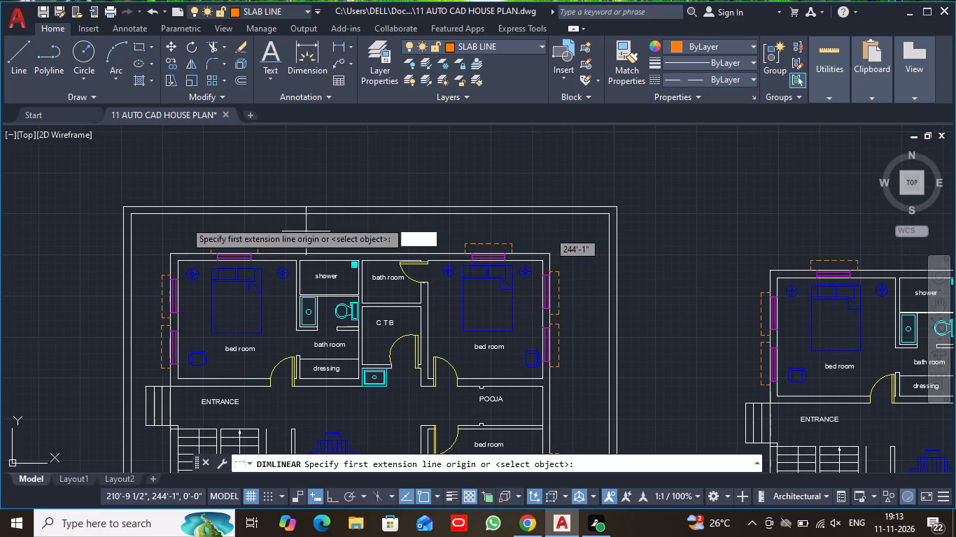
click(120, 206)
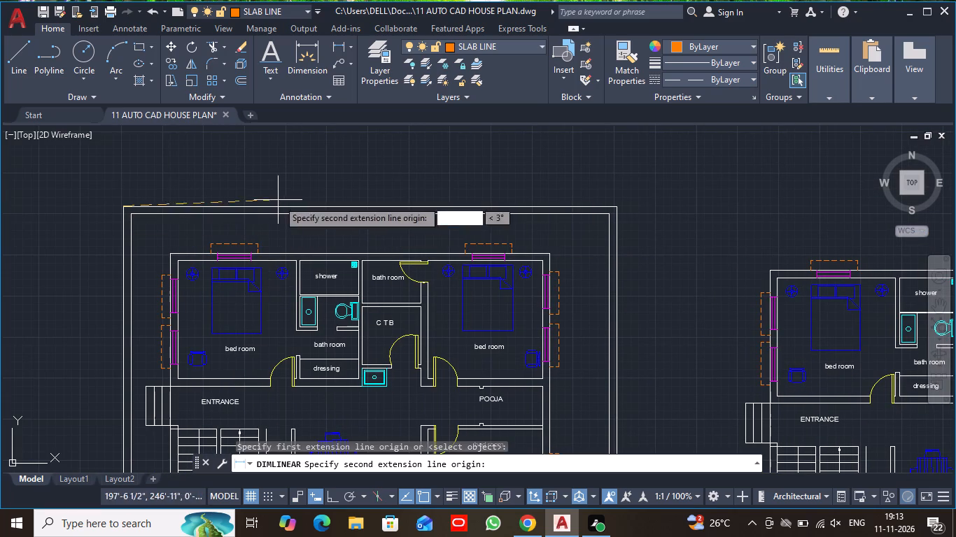
Make layer 0 the current layer.
click(539, 43)
click(495, 64)
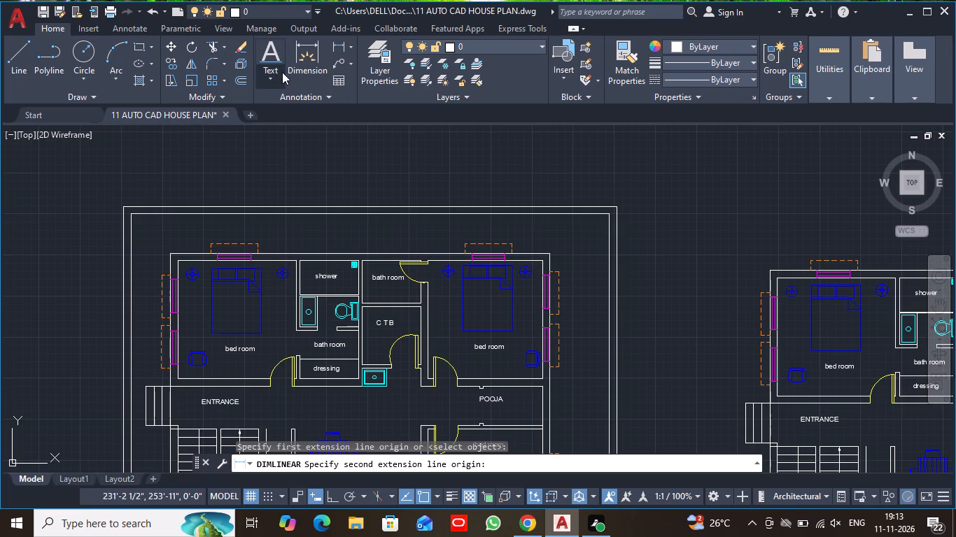
Dimension the compound wall's width along its upper edge on the plan with the car, placing the dimension line above the wall.
click(300, 57)
click(127, 207)
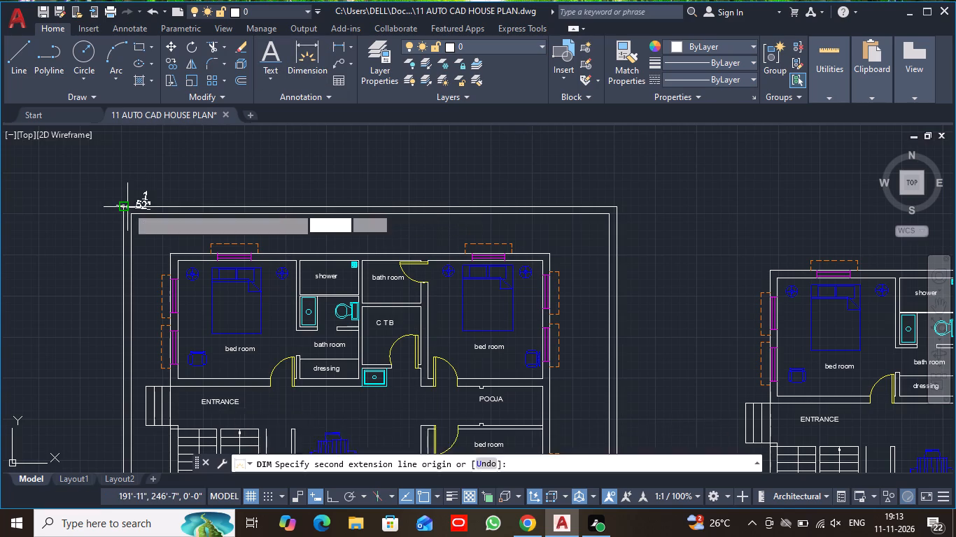
click(611, 207)
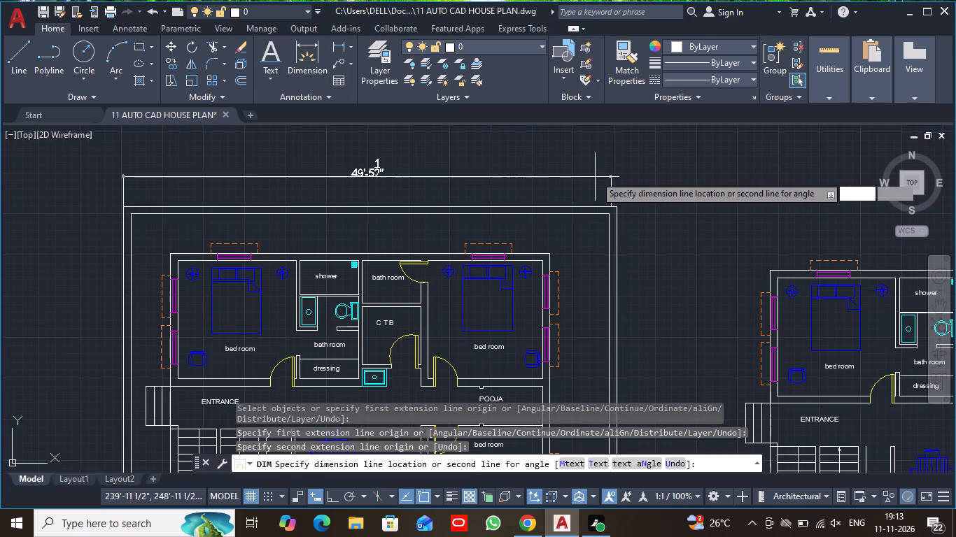
click(594, 173)
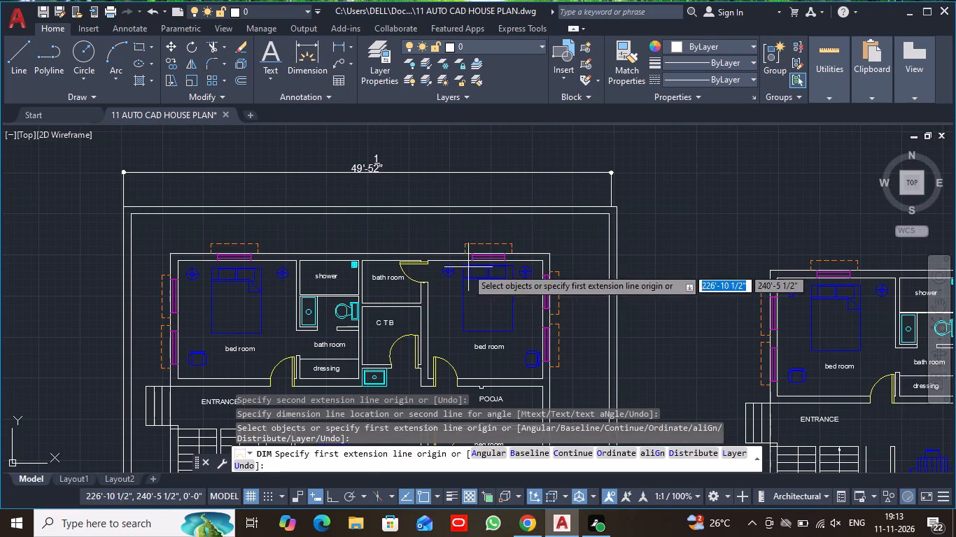
Dimension the house's outer width between its upper corners, placing the dimension line just below the compound wall's width dimension.
middle_drag(301, 233, 305, 199)
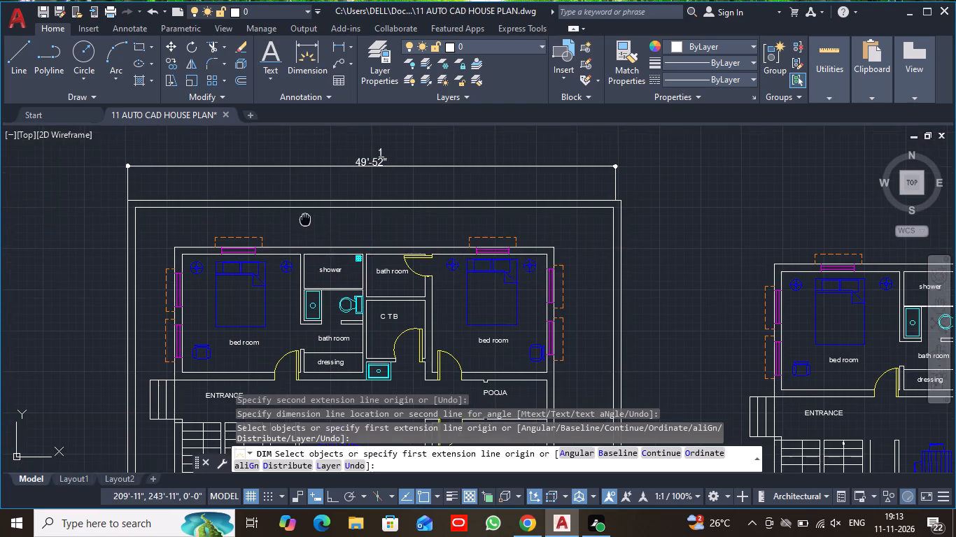
middle_drag(305, 199, 305, 188)
scroll(305, 187, up, 1)
scroll(248, 202, down, 1)
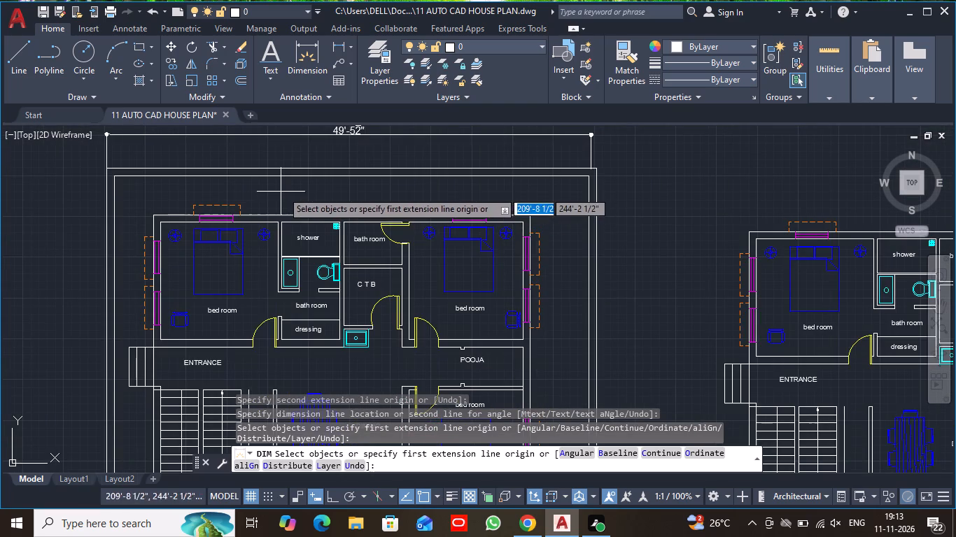
click(151, 213)
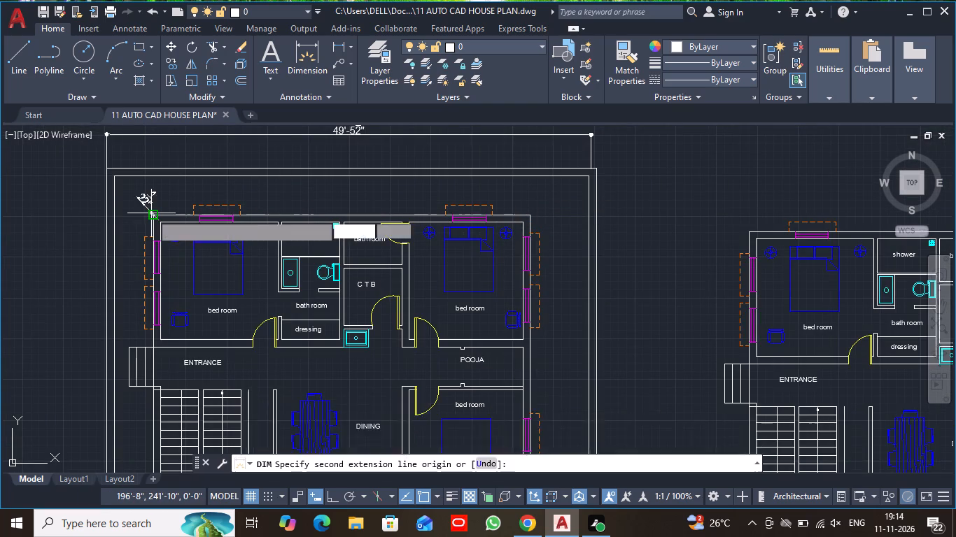
click(530, 213)
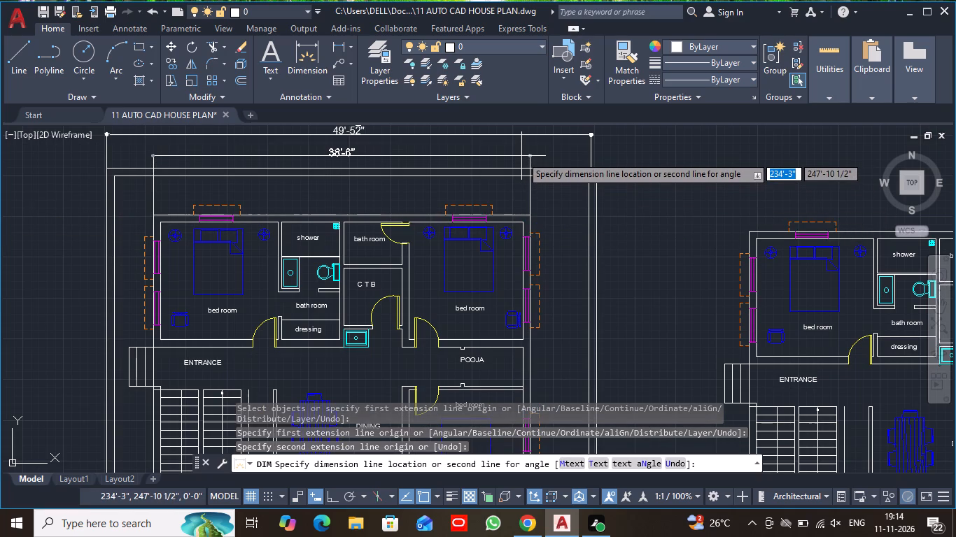
click(521, 156)
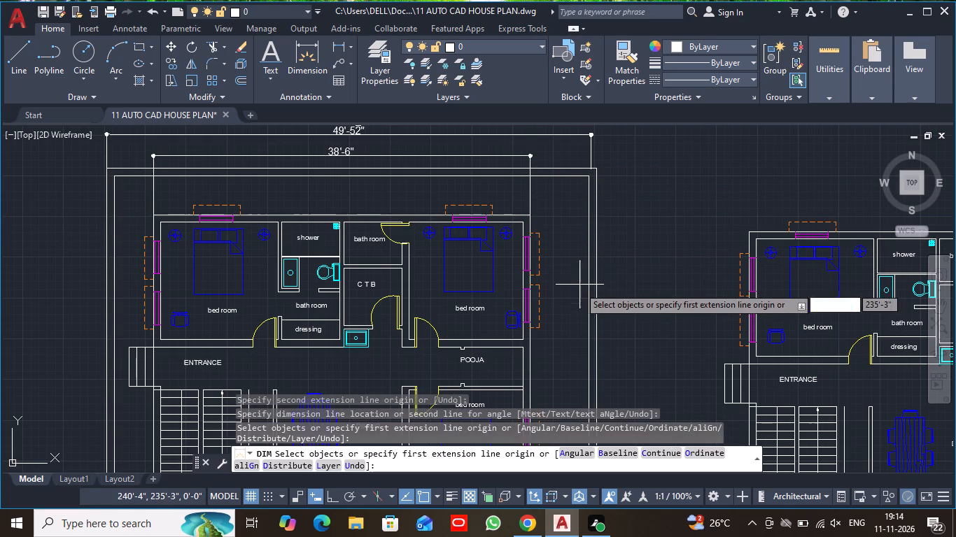
Dimension the compound wall's full length along its west side, placing the dimension line well outside the wall.
scroll(576, 292, down, 1)
middle_drag(571, 315, 593, 219)
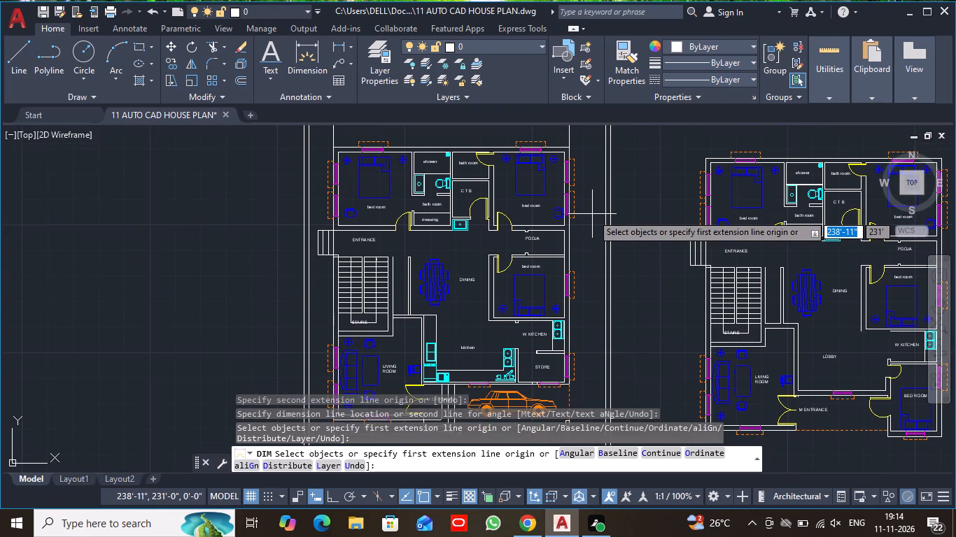
middle_drag(589, 218, 591, 145)
scroll(588, 154, down, 2)
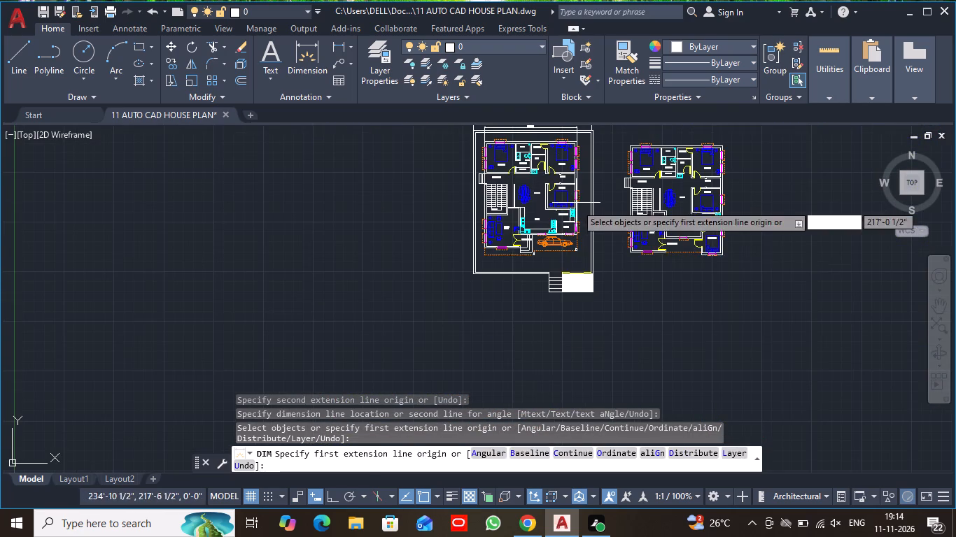
scroll(441, 210, up, 1)
middle_drag(449, 189, 433, 263)
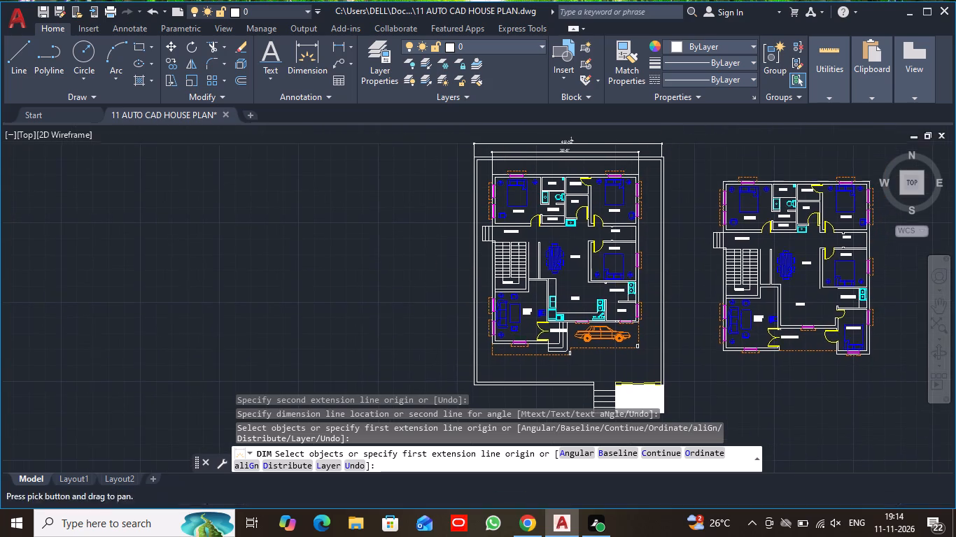
click(472, 159)
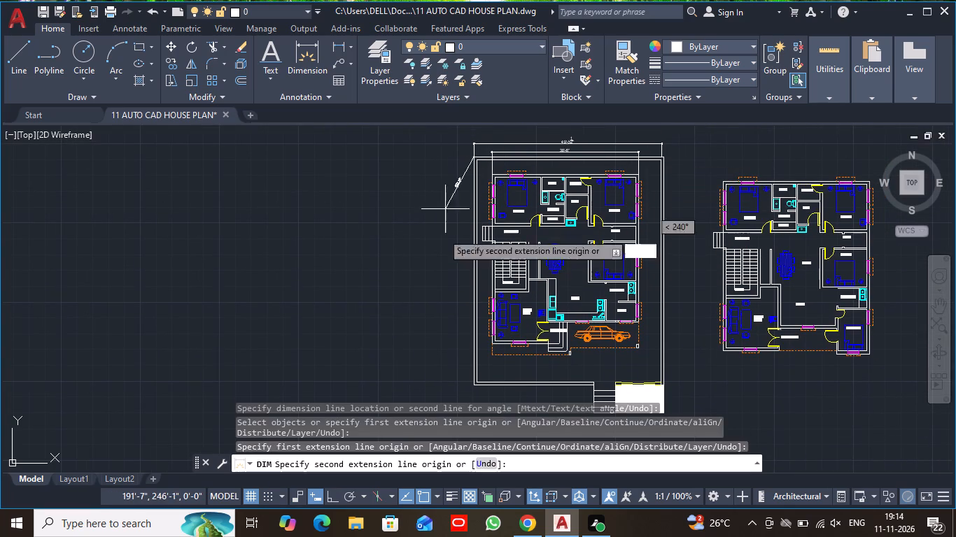
middle_drag(441, 338, 441, 201)
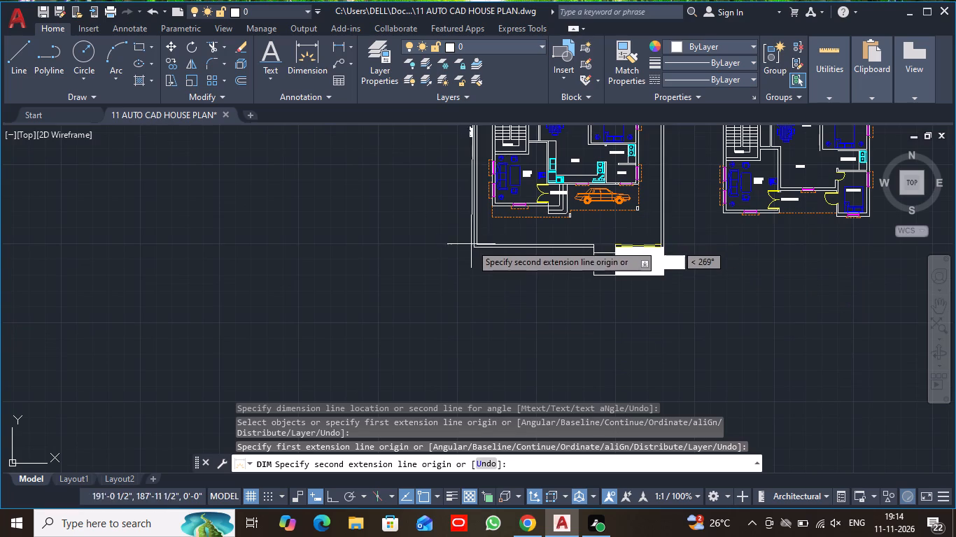
click(476, 248)
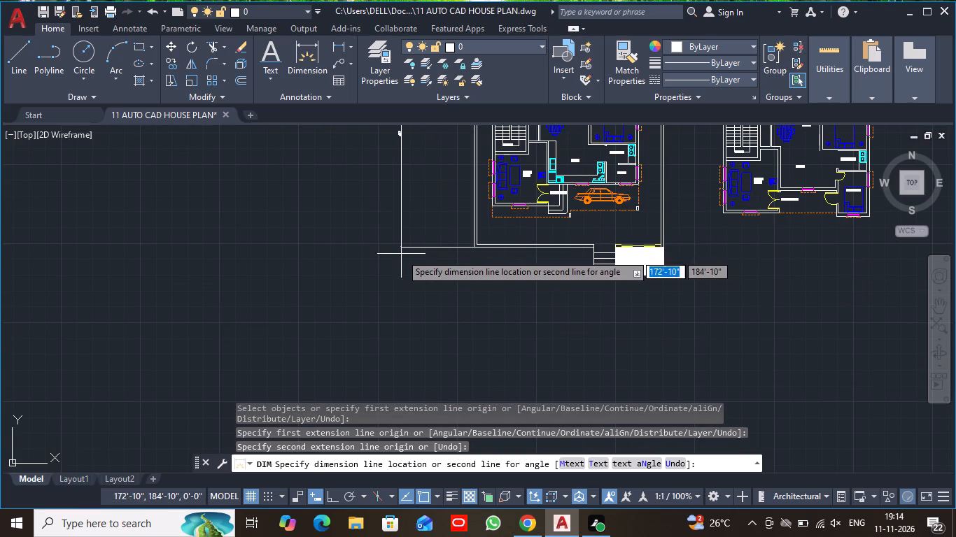
click(397, 255)
Dimension the house's outer length along its west wall, placing the line between the compound wall and its length dimension.
scroll(437, 191, down, 2)
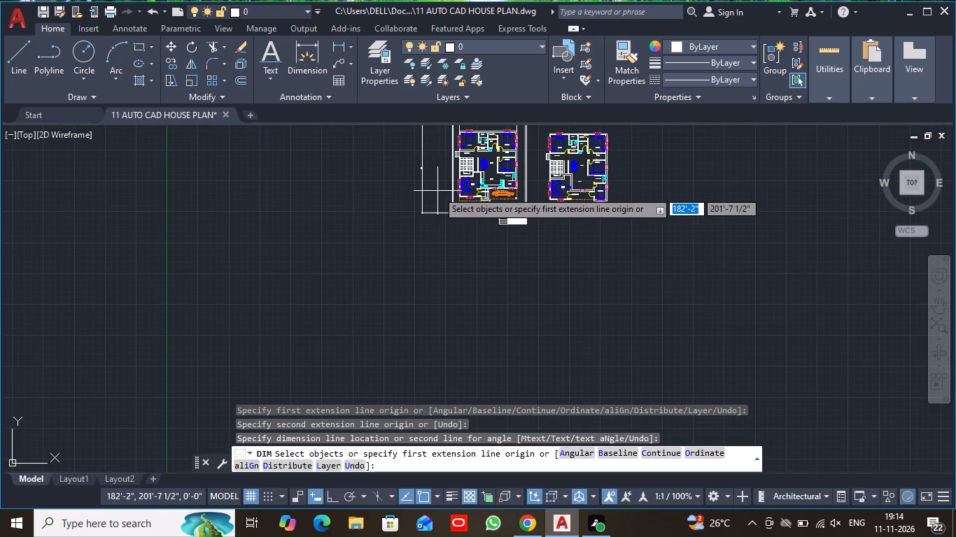
middle_drag(440, 177, 409, 259)
scroll(408, 259, up, 3)
scroll(417, 245, down, 1)
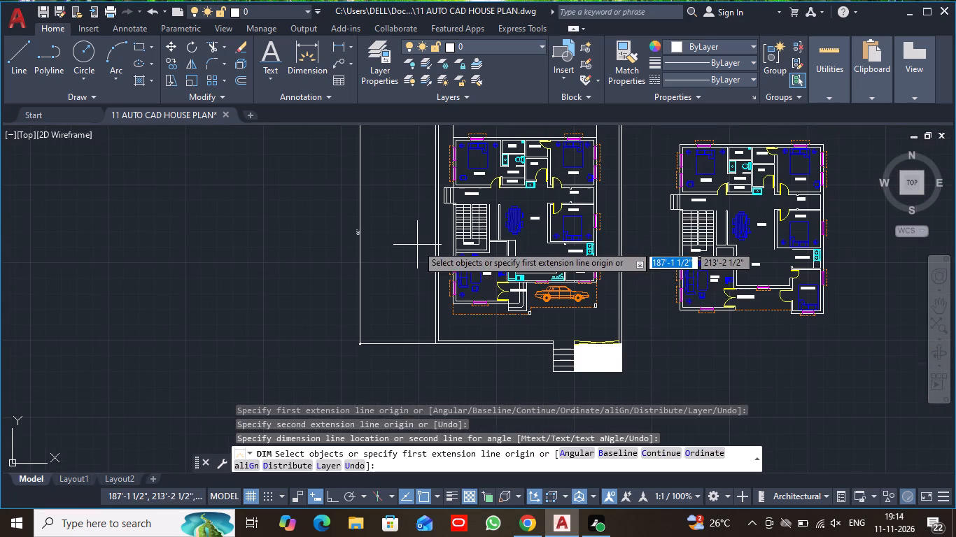
middle_drag(417, 238, 367, 268)
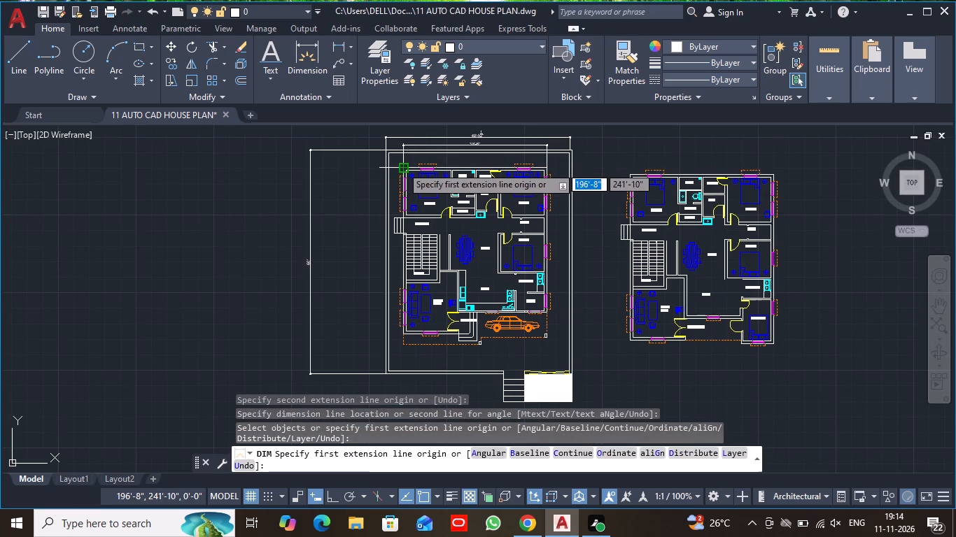
click(402, 166)
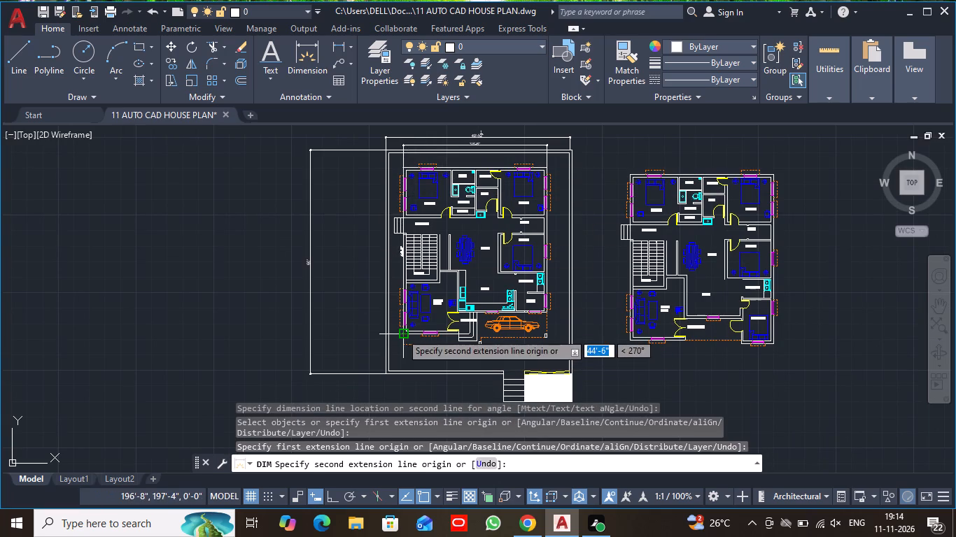
click(401, 333)
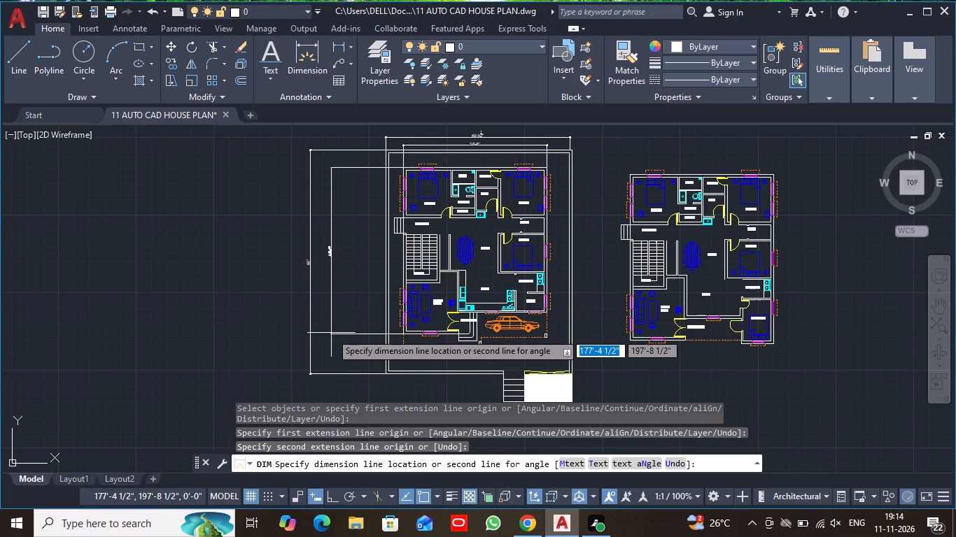
click(331, 333)
Dimension the northwest bedroom's outer west wall from the house's upper corner down to the entrance, placing the line inside the overall length dimension.
scroll(379, 243, up, 2)
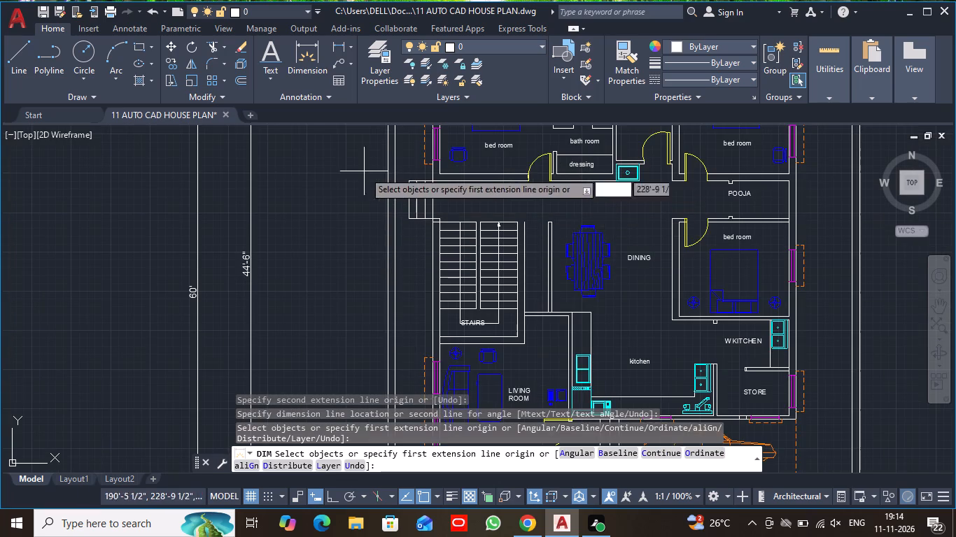
middle_drag(349, 165, 298, 273)
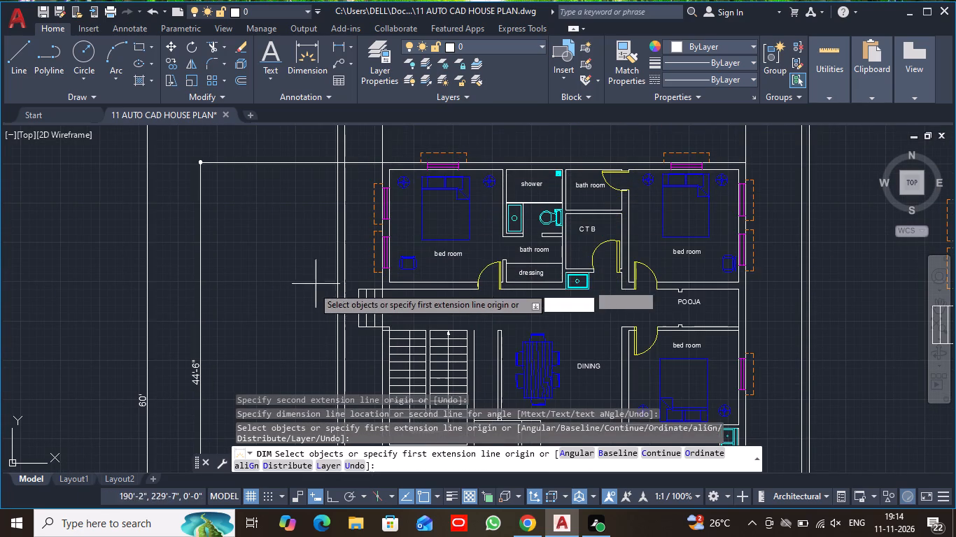
click(383, 163)
click(382, 289)
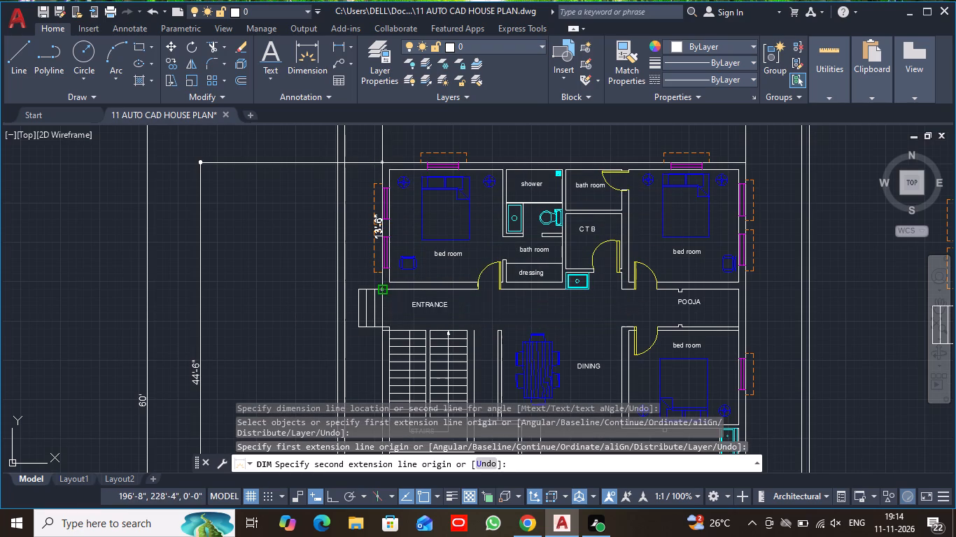
click(281, 296)
Dimension the west wall from the entrance's lower edge beside the stairs to the house's southwest corner, placing the line inside the overall length dimension.
middle_drag(311, 349, 279, 208)
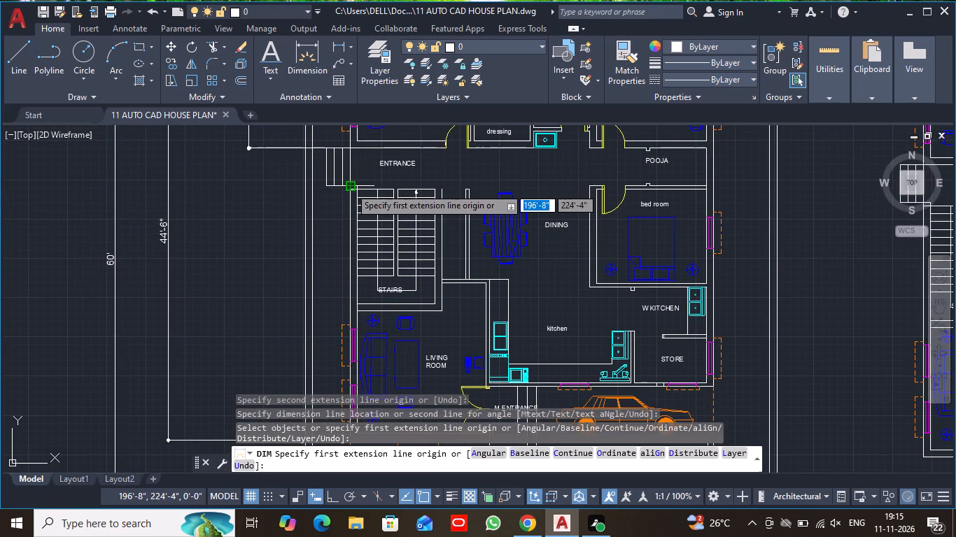
click(350, 187)
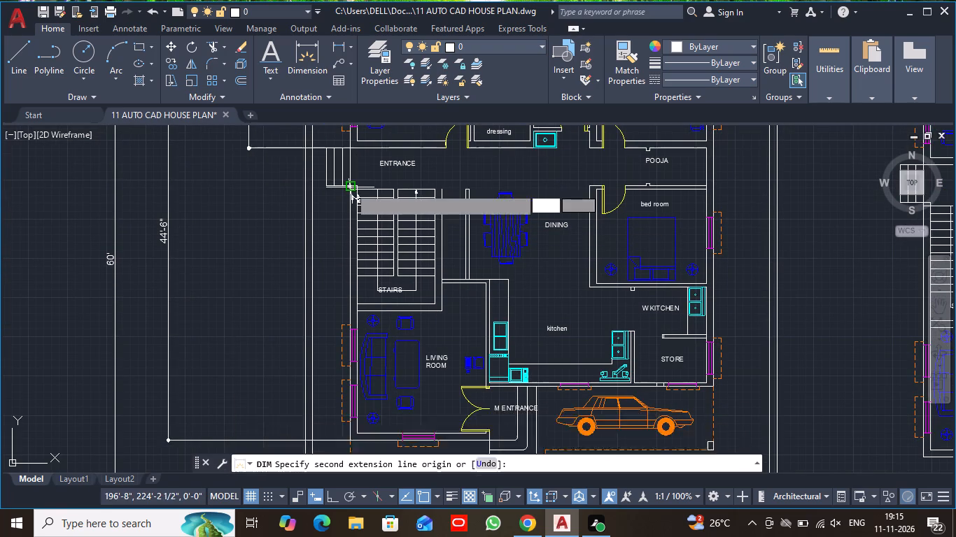
middle_drag(319, 294, 319, 189)
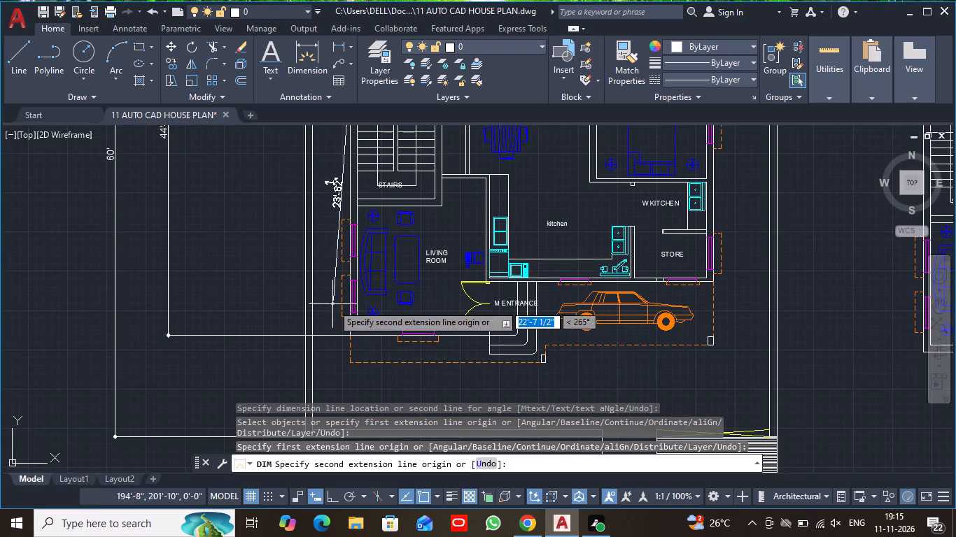
click(351, 337)
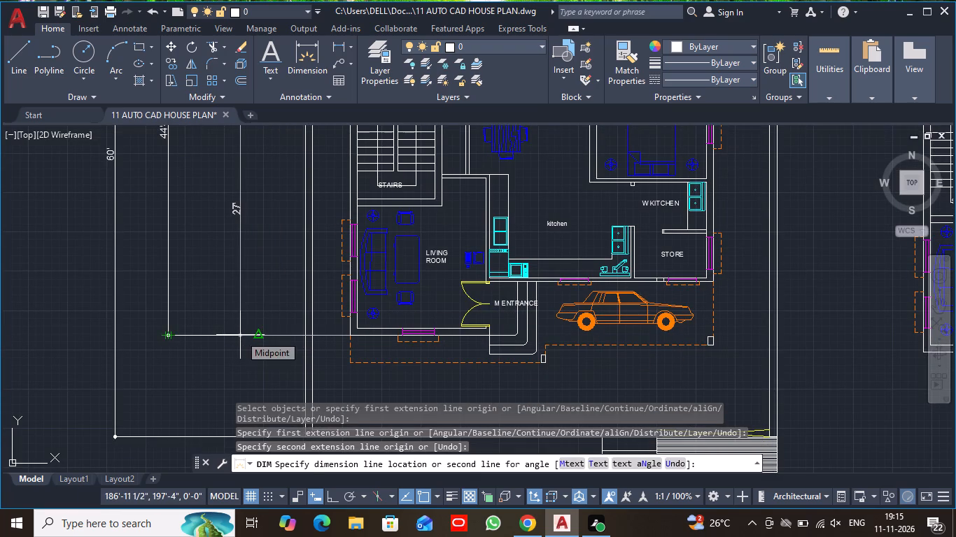
click(240, 335)
Dimension the living room's outer width along its south wall, placing the line between the house and the compound wall.
scroll(279, 269, down, 2)
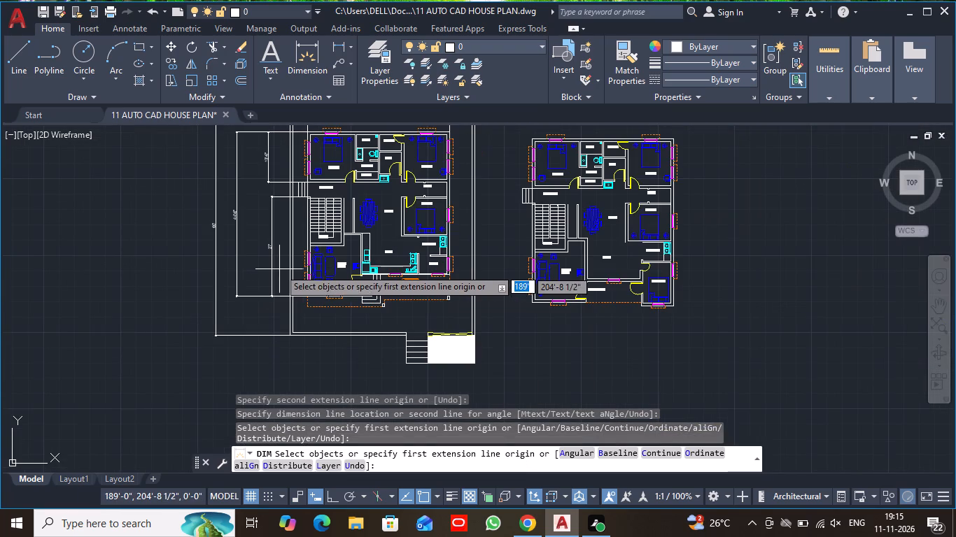
scroll(265, 266, up, 2)
scroll(339, 359, down, 2)
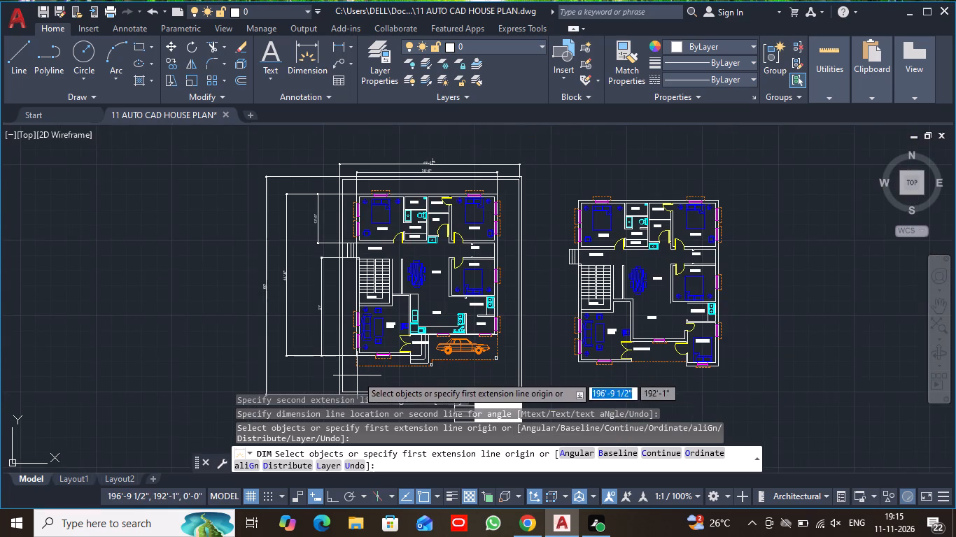
middle_drag(357, 375, 239, 275)
scroll(320, 284, up, 1)
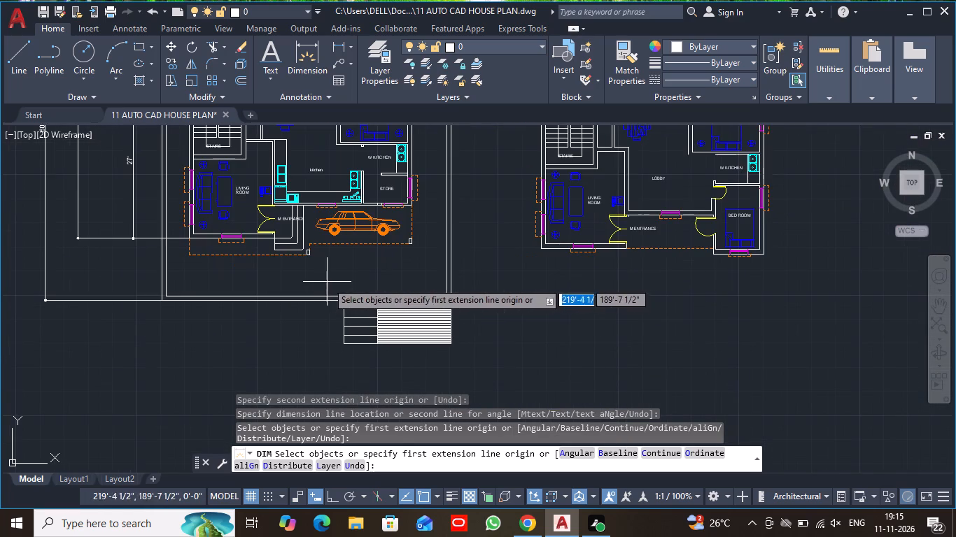
middle_drag(335, 279, 335, 297)
scroll(251, 303, up, 1)
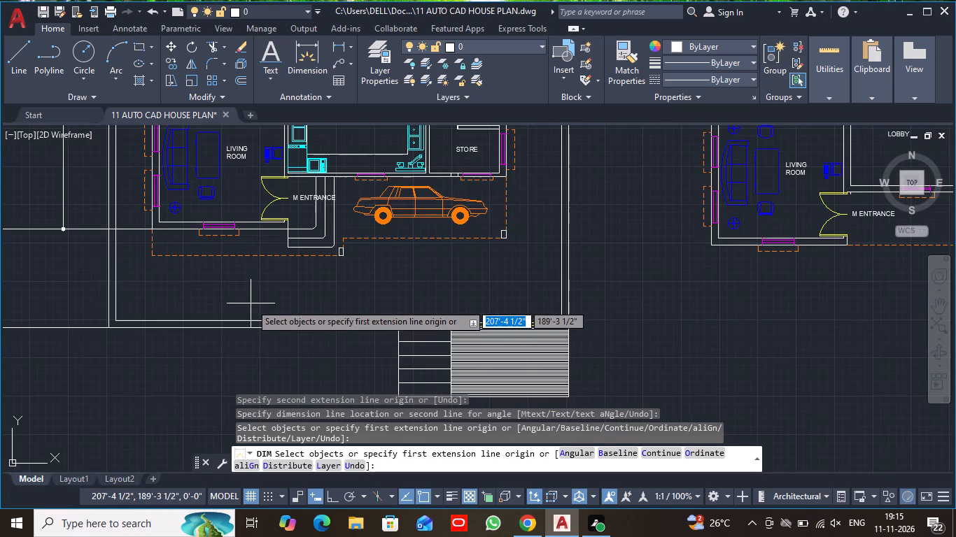
middle_drag(269, 292, 266, 315)
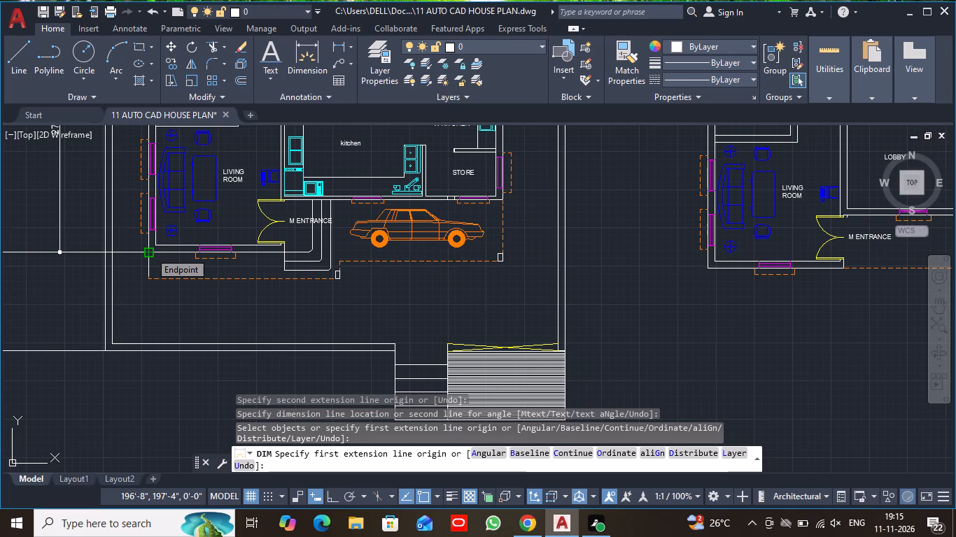
click(150, 252)
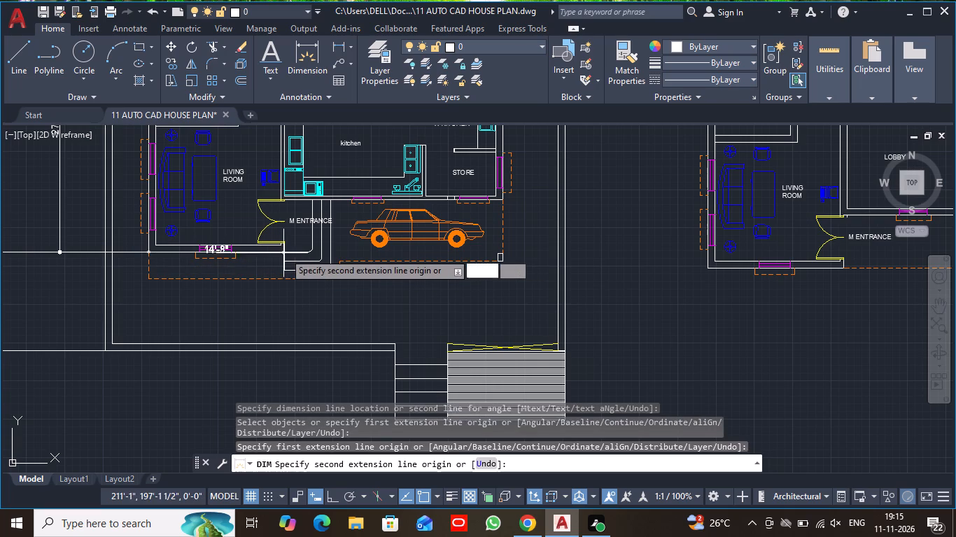
click(284, 252)
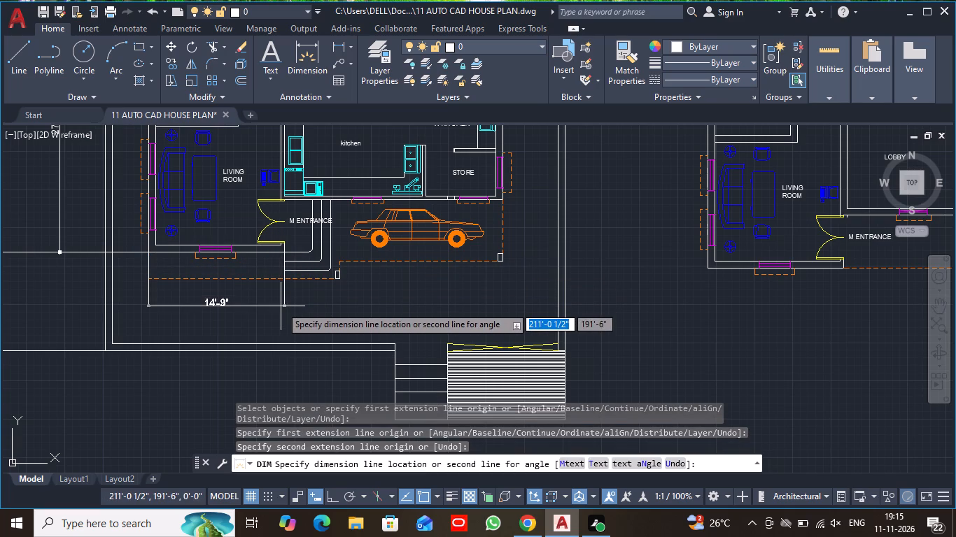
click(281, 306)
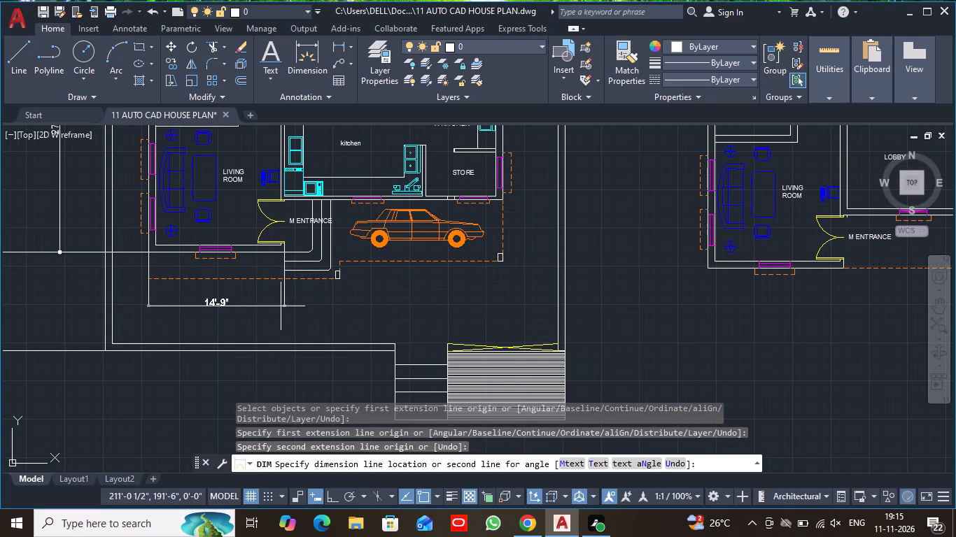
Dimension the wall behind the car from the main entrance door to the store's outer corner, placing the line just below the porch.
scroll(421, 297, up, 1)
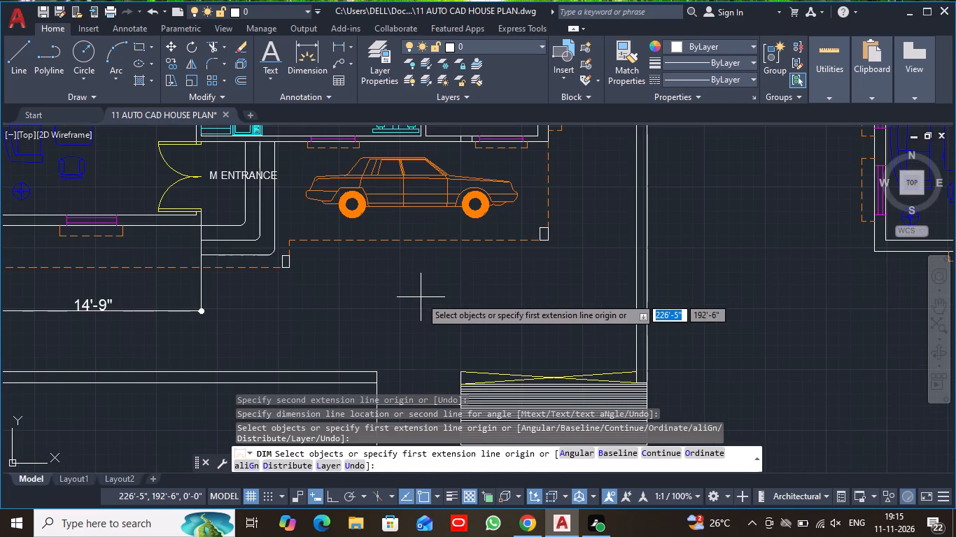
middle_drag(397, 282, 391, 324)
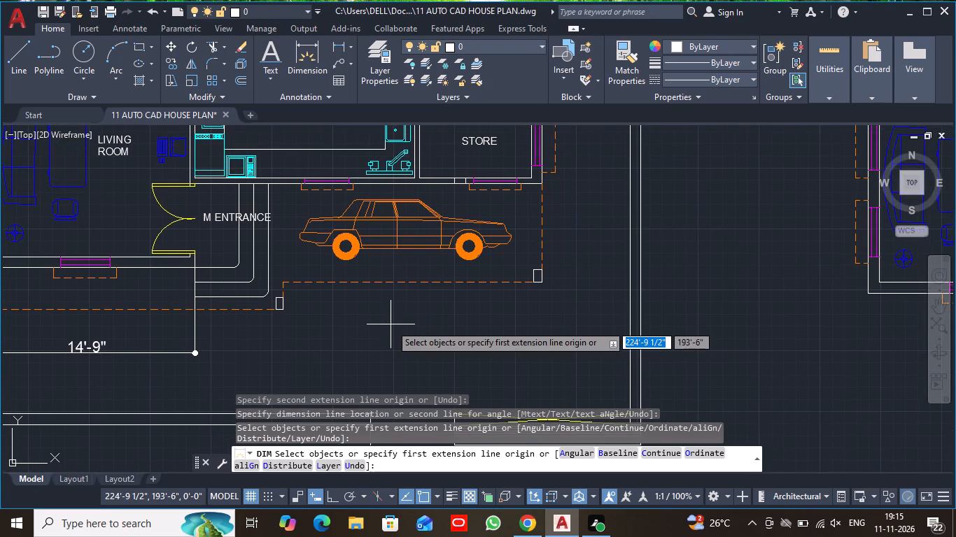
click(190, 182)
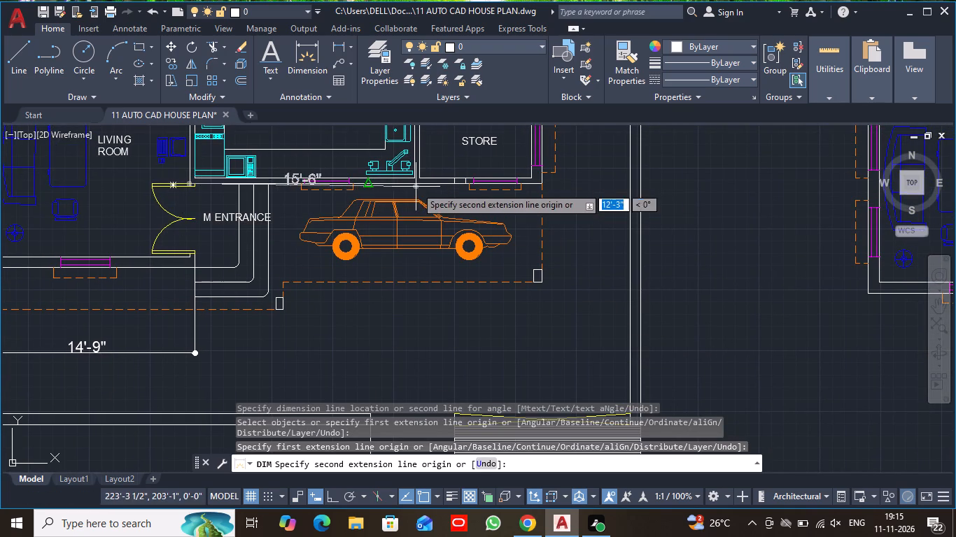
click(542, 185)
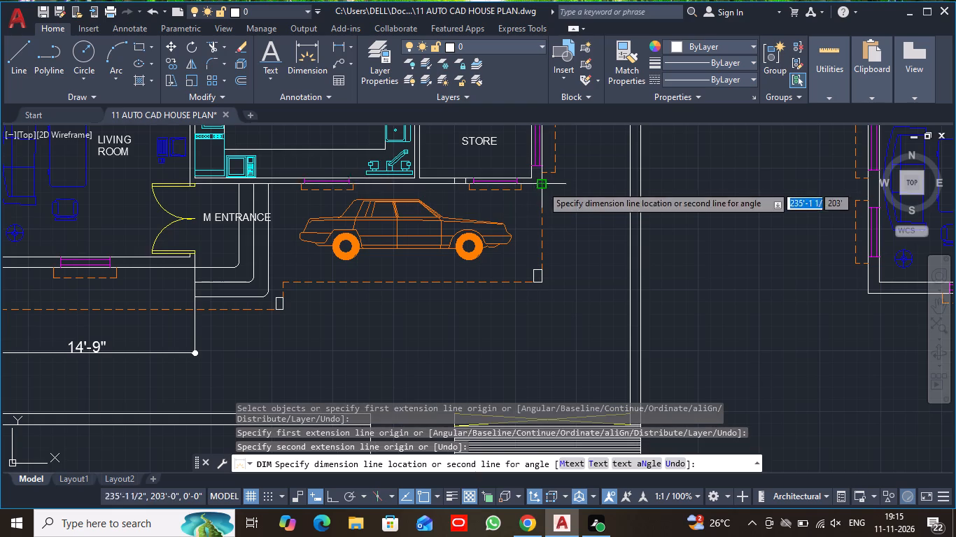
click(540, 326)
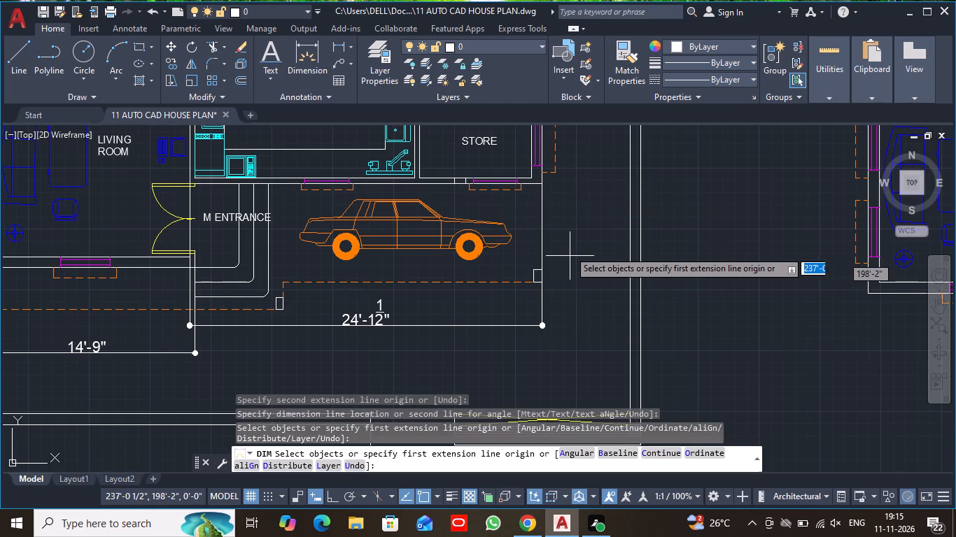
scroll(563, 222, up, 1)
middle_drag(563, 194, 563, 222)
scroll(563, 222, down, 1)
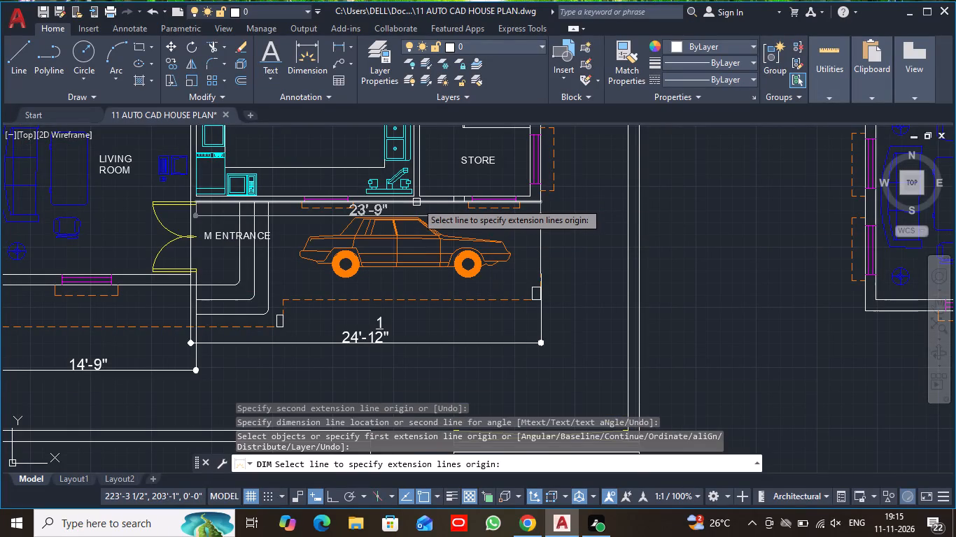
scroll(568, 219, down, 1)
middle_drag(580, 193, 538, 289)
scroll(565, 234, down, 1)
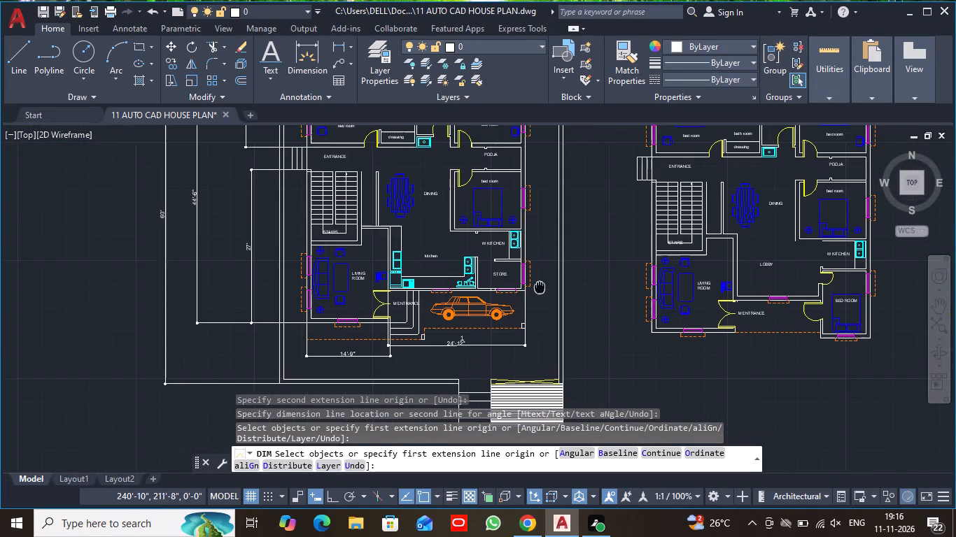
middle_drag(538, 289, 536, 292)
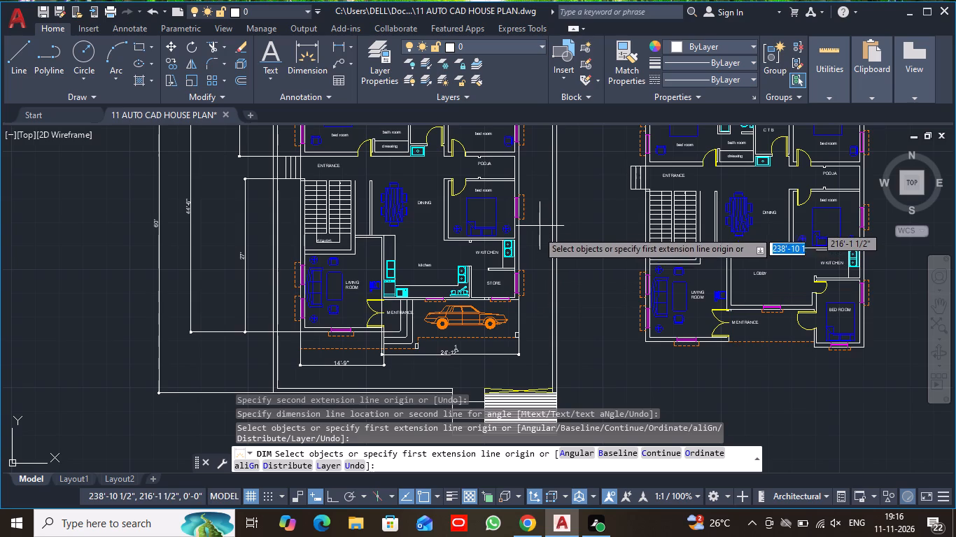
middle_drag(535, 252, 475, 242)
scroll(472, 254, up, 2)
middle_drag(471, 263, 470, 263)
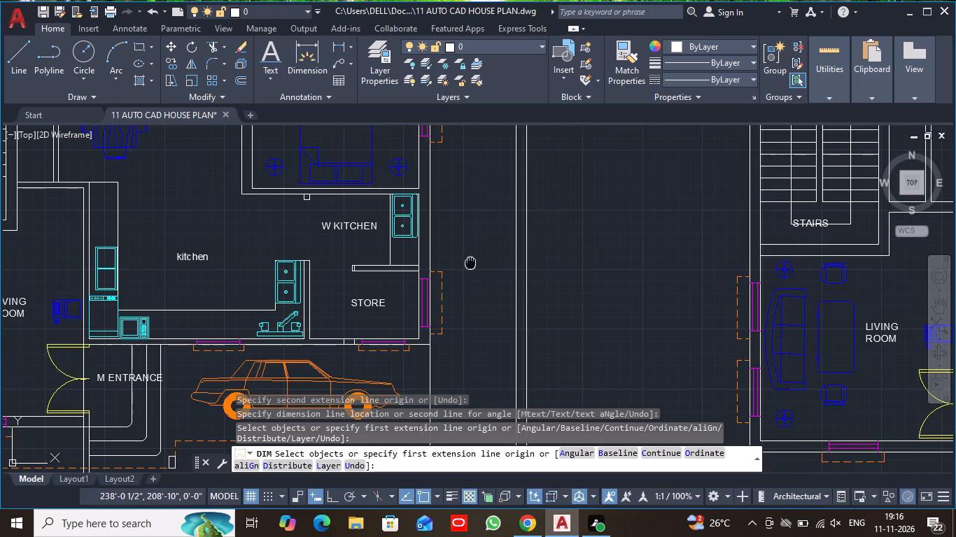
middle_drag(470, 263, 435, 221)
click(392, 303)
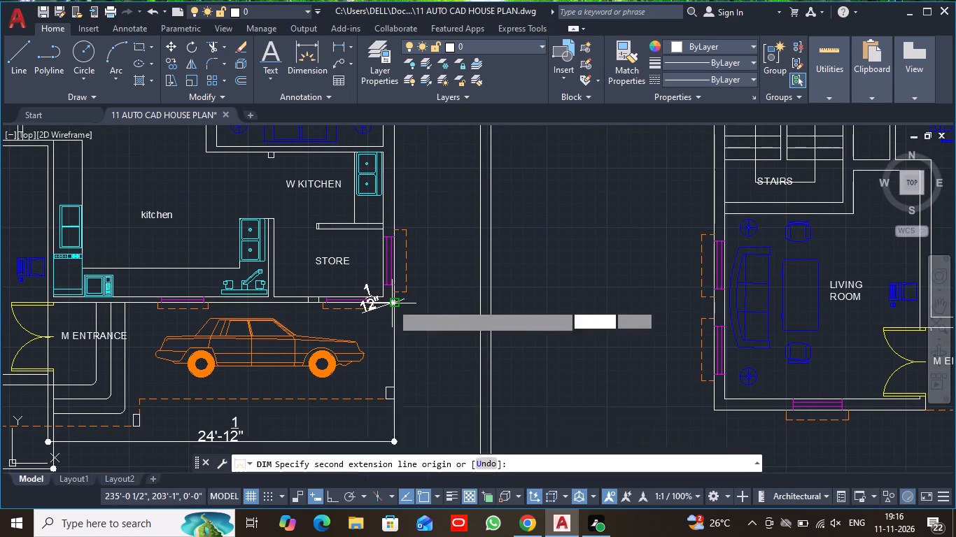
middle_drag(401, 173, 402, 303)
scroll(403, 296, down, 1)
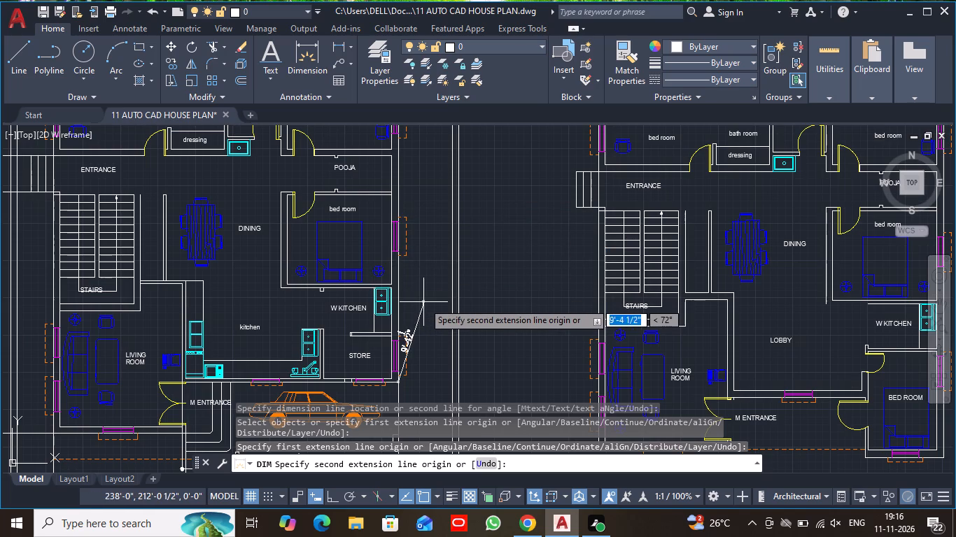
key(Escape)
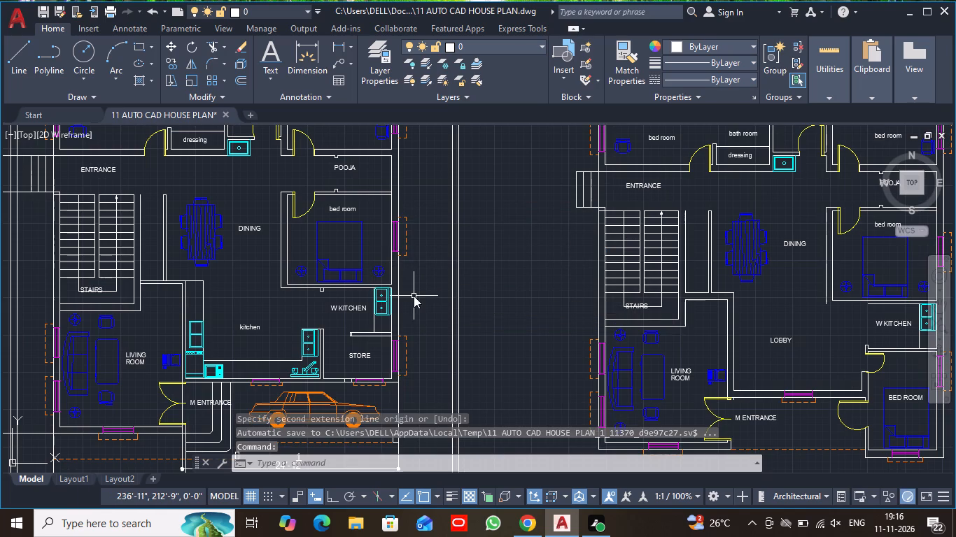
With Ortho on, dimension the store and W kitchen's east side from the store's lower inner corner to the bedroom wall, placing the line outside the compound wall.
middle_drag(414, 296, 395, 249)
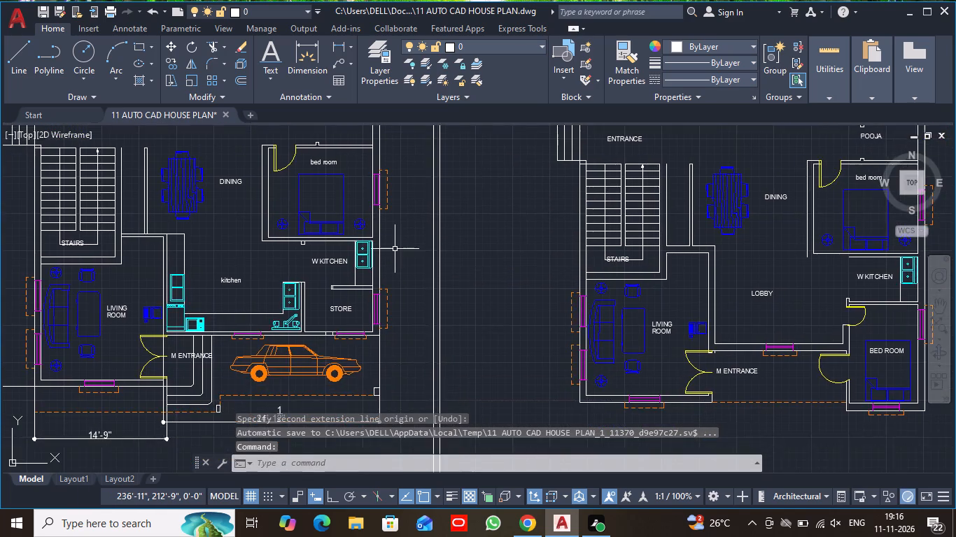
scroll(395, 249, up, 1)
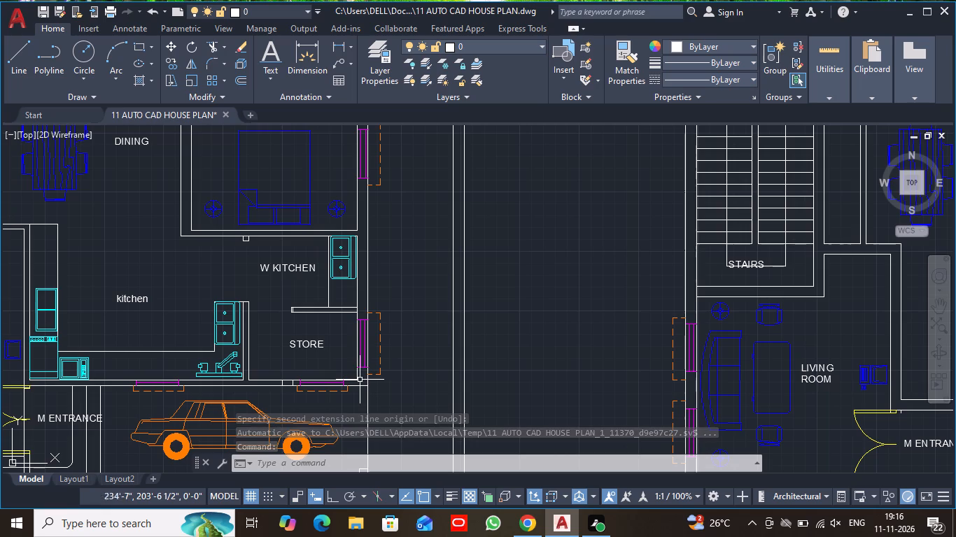
click(316, 54)
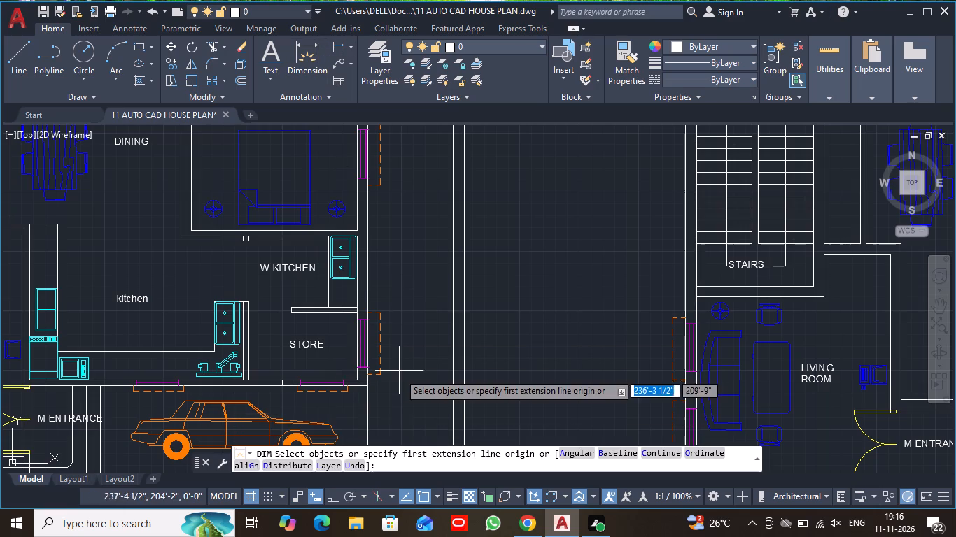
click(358, 380)
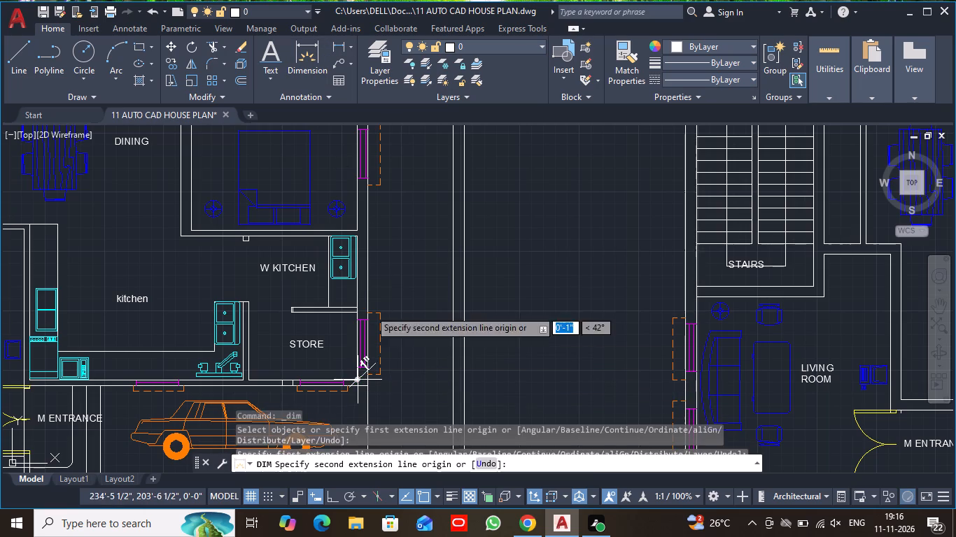
click(358, 238)
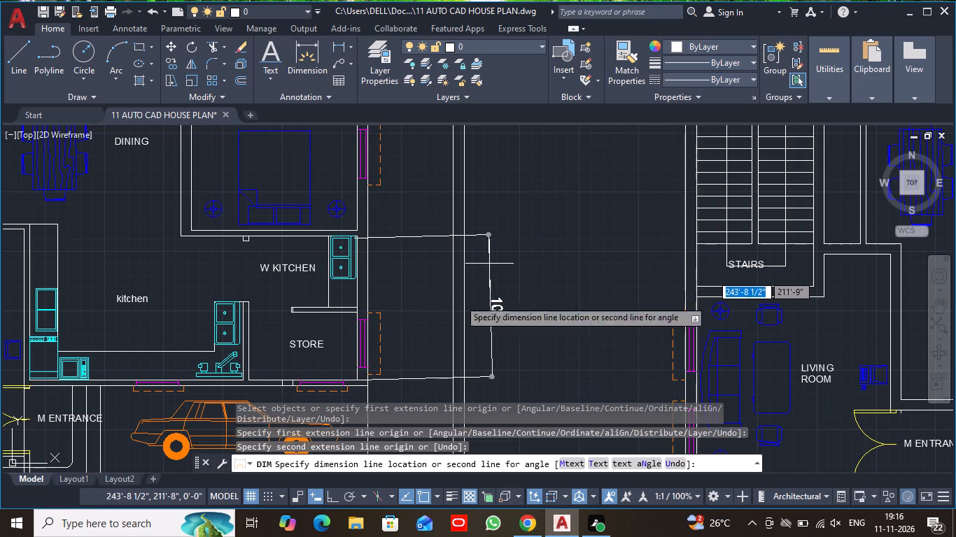
click(332, 495)
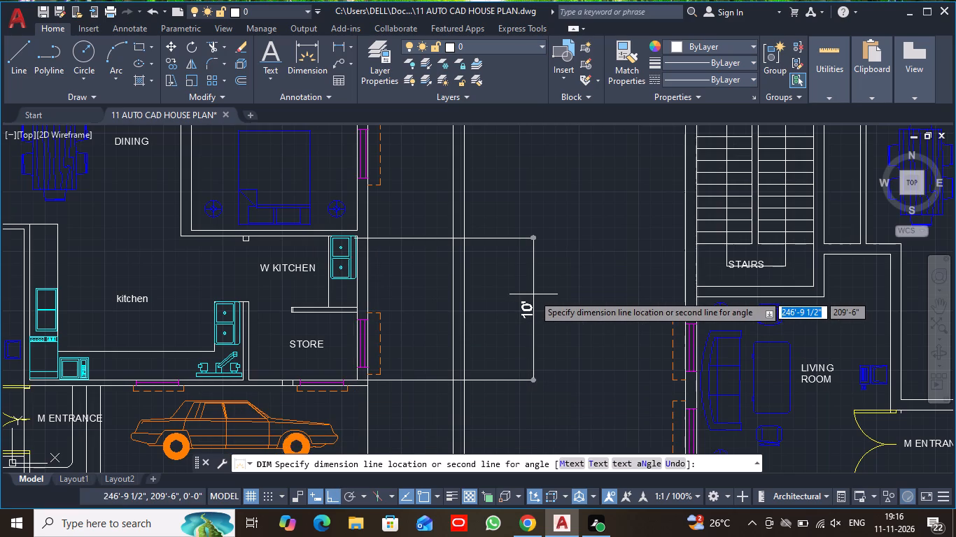
click(533, 294)
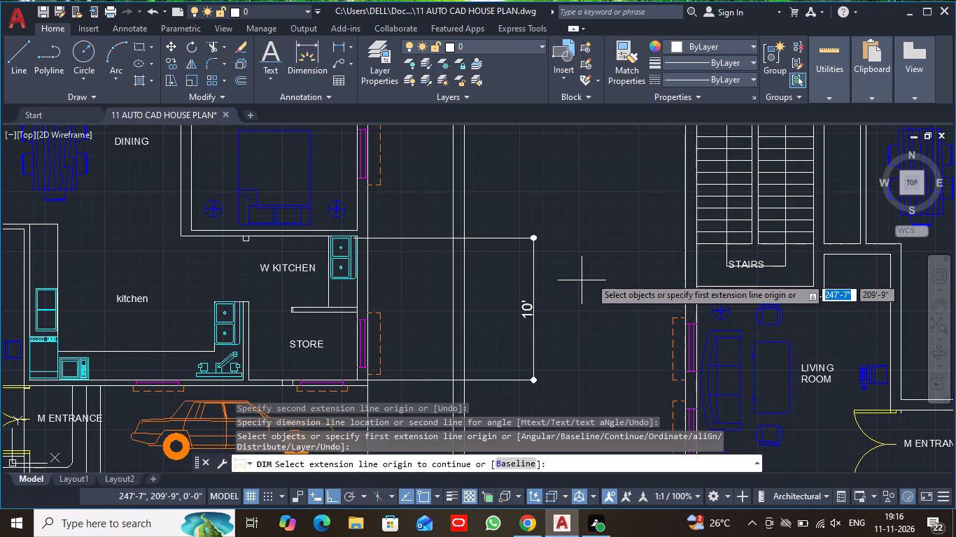
scroll(601, 245, down, 2)
middle_drag(561, 188, 486, 221)
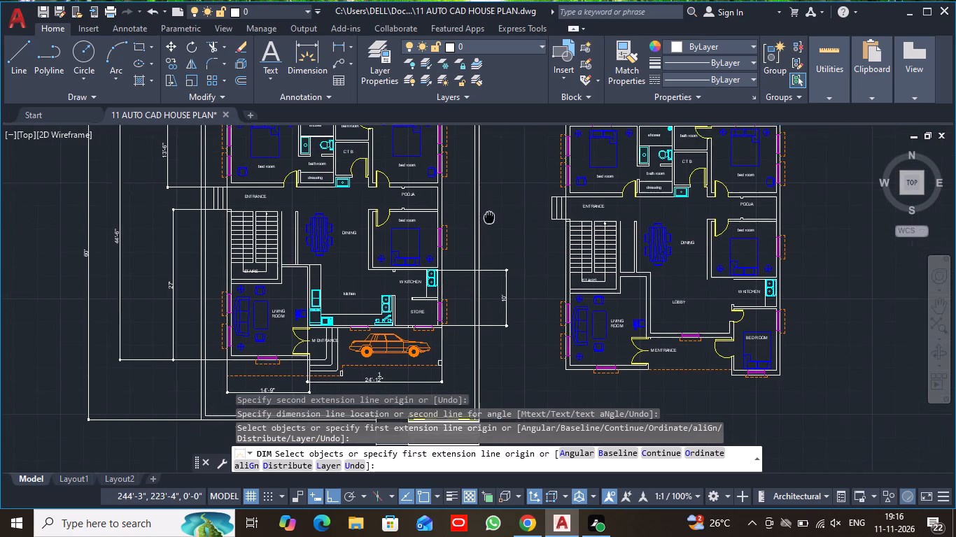
Dimension the house's overall east side from its northeast corner to the store's outer corner, placing the line outside the store and W kitchen dimension.
middle_drag(486, 221, 470, 256)
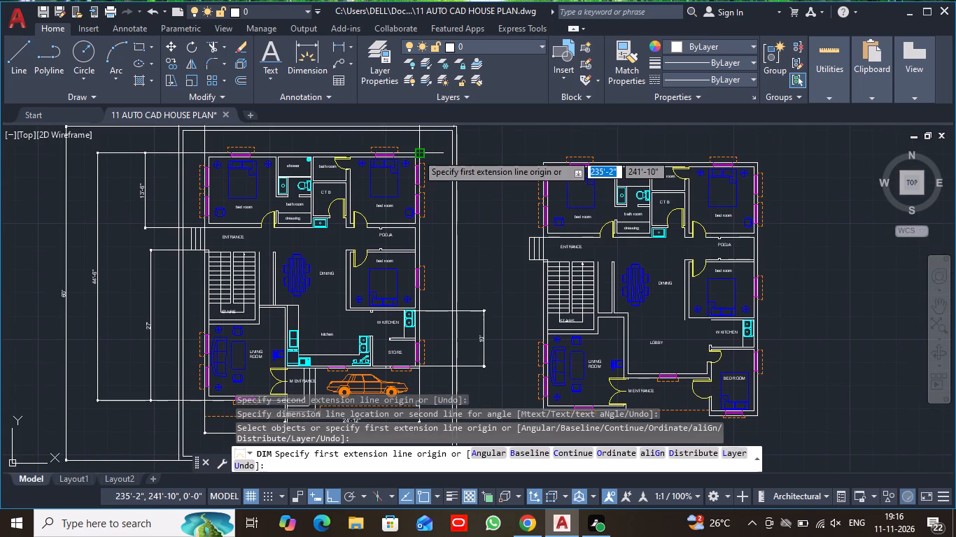
click(417, 154)
middle_drag(440, 386, 440, 262)
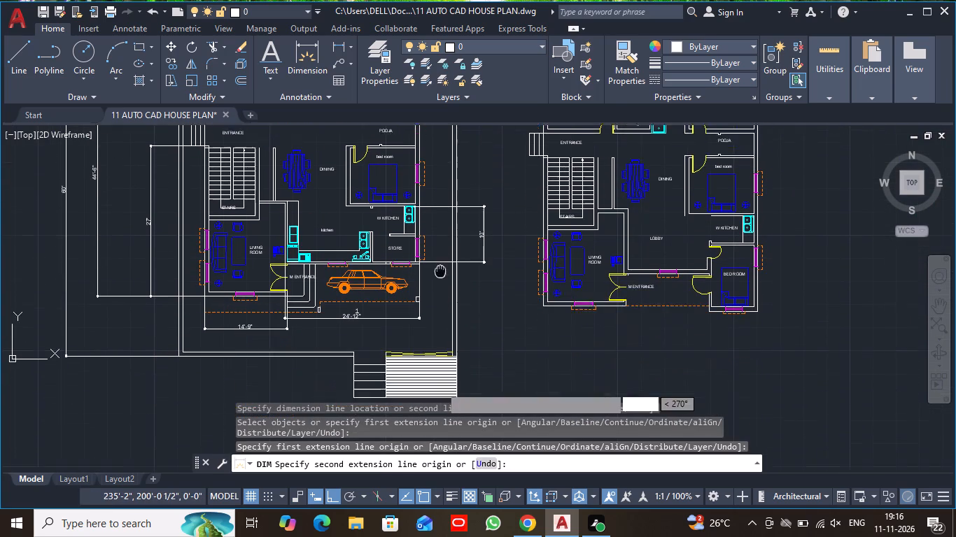
middle_drag(440, 262, 440, 243)
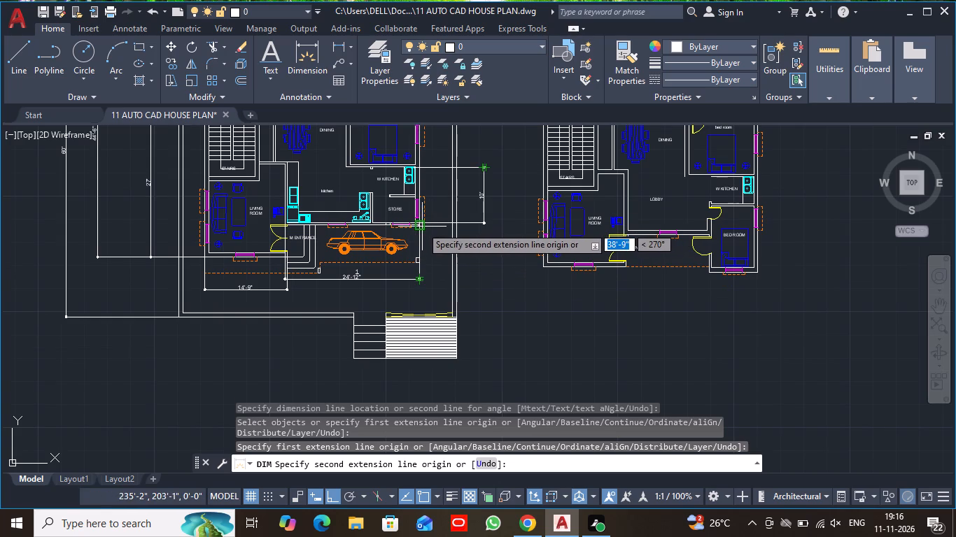
click(421, 227)
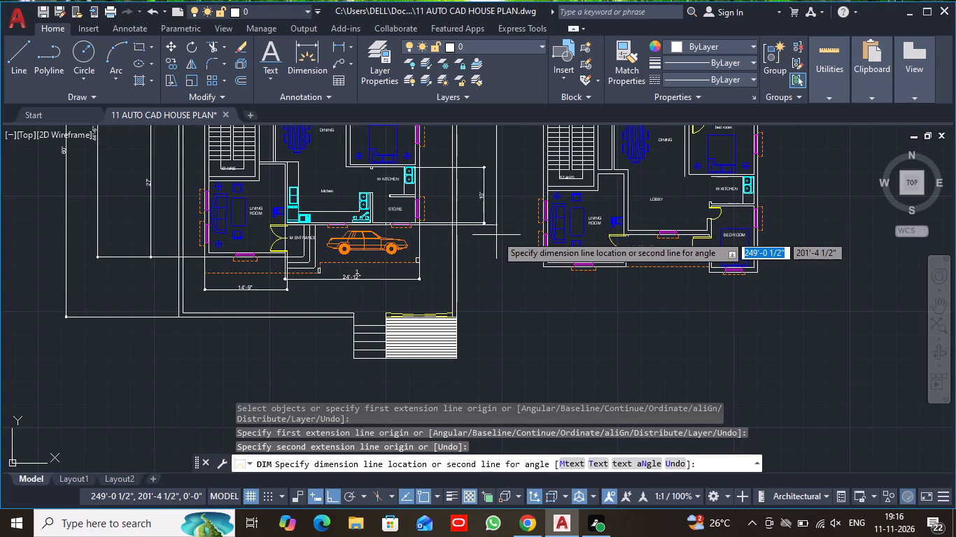
click(496, 235)
Dimension the inside length of the bed room between the pooja and W kitchen along its east wall, placing the line outside the compound wall.
scroll(523, 204, down, 1)
scroll(522, 193, up, 1)
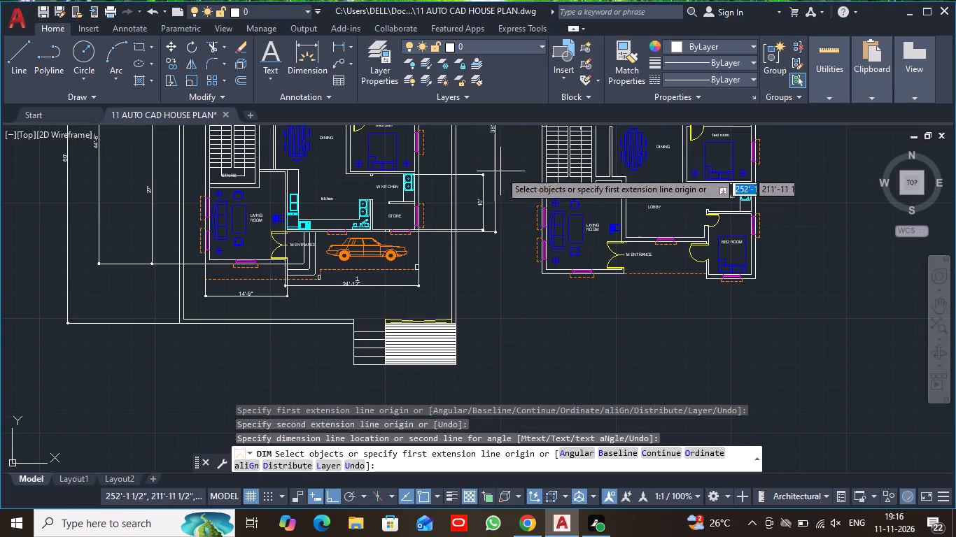
scroll(465, 152, up, 1)
middle_drag(465, 152, 468, 295)
scroll(468, 292, up, 1)
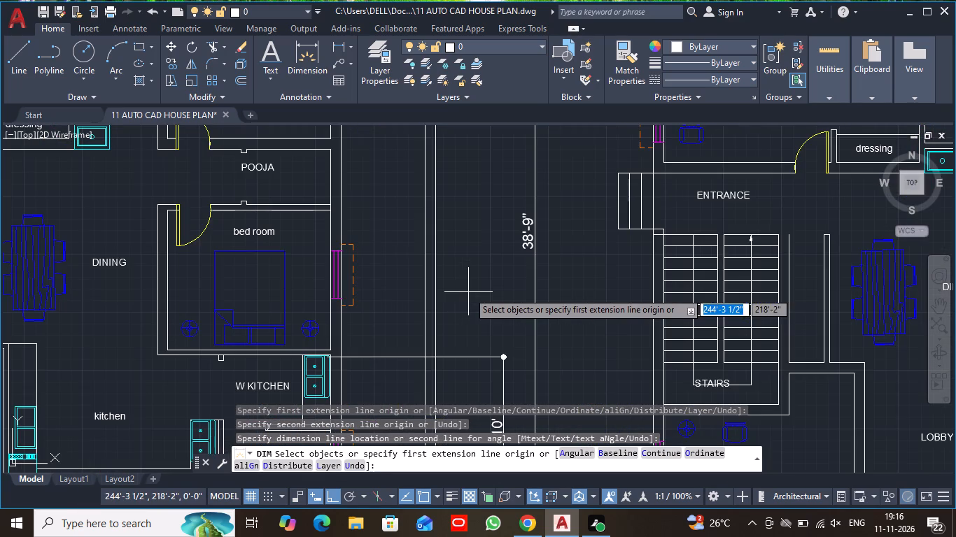
middle_drag(463, 299, 473, 272)
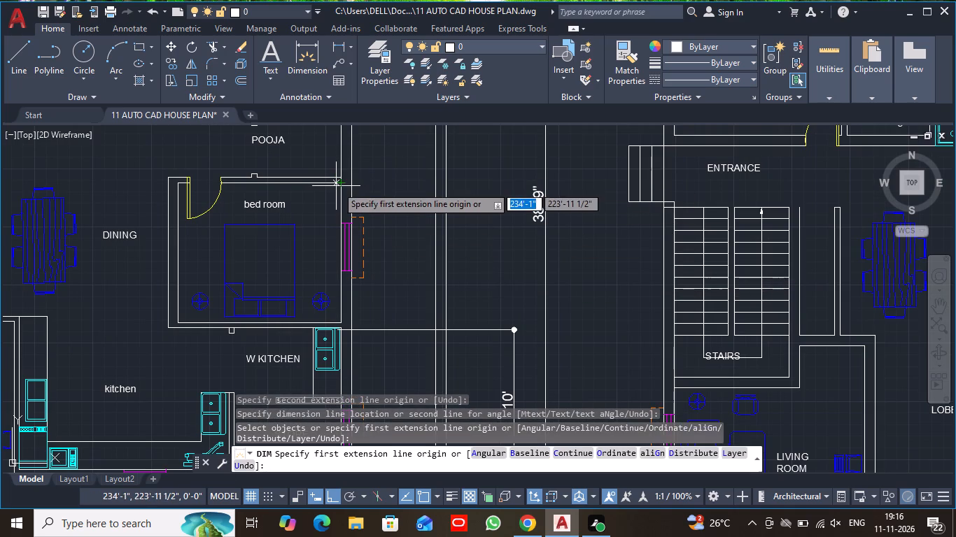
click(337, 184)
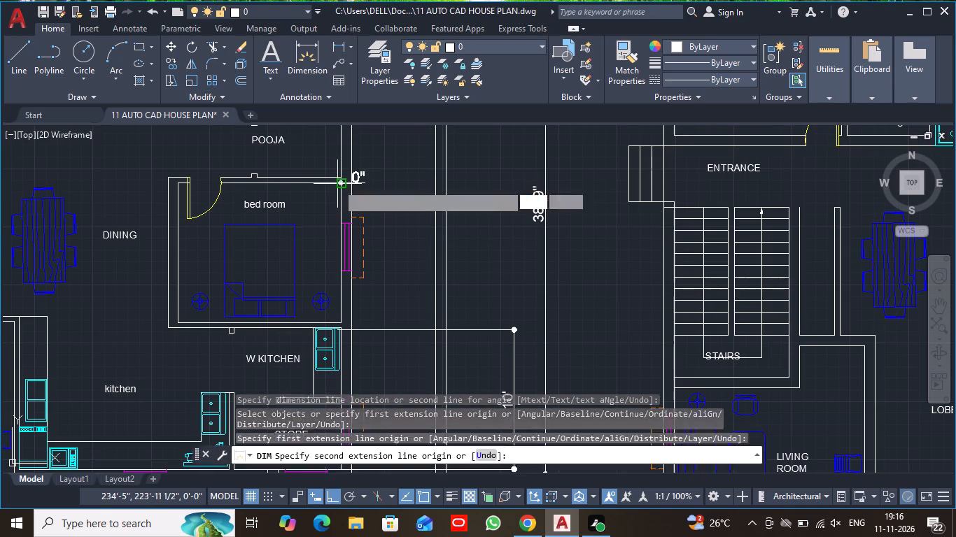
click(340, 325)
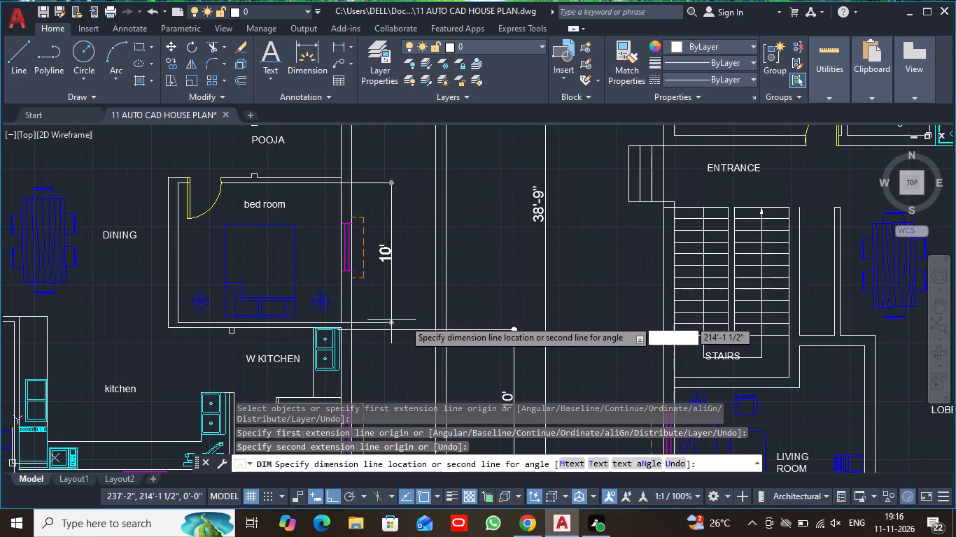
click(484, 314)
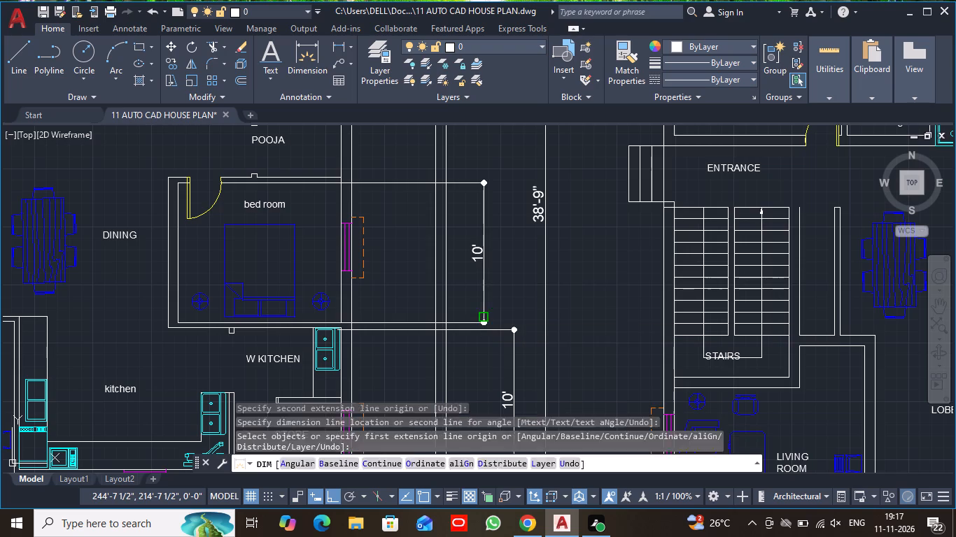
Dimension the pooja space between its two walls at the east side, placing the line outside the compound wall.
scroll(478, 159, down, 1)
middle_drag(478, 163, 471, 255)
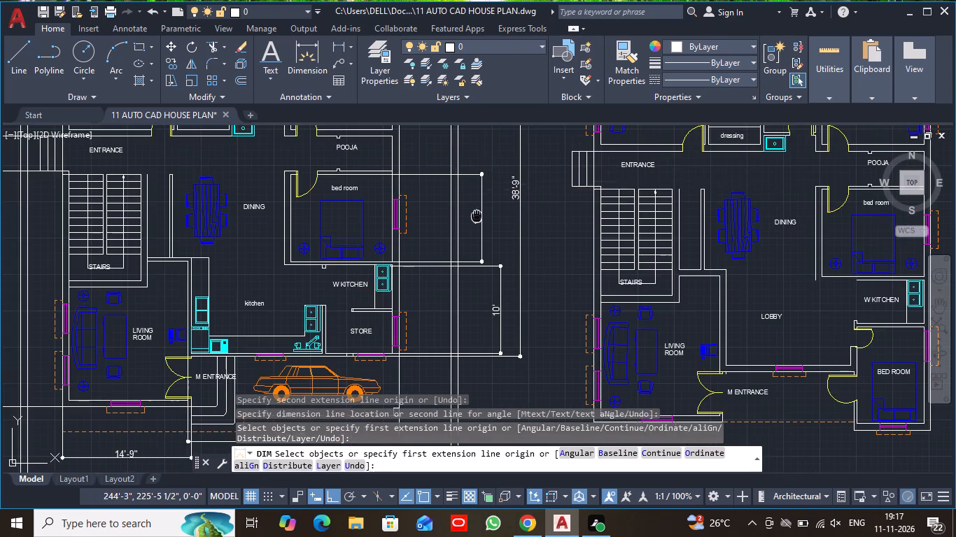
middle_drag(471, 255, 465, 284)
scroll(458, 259, up, 1)
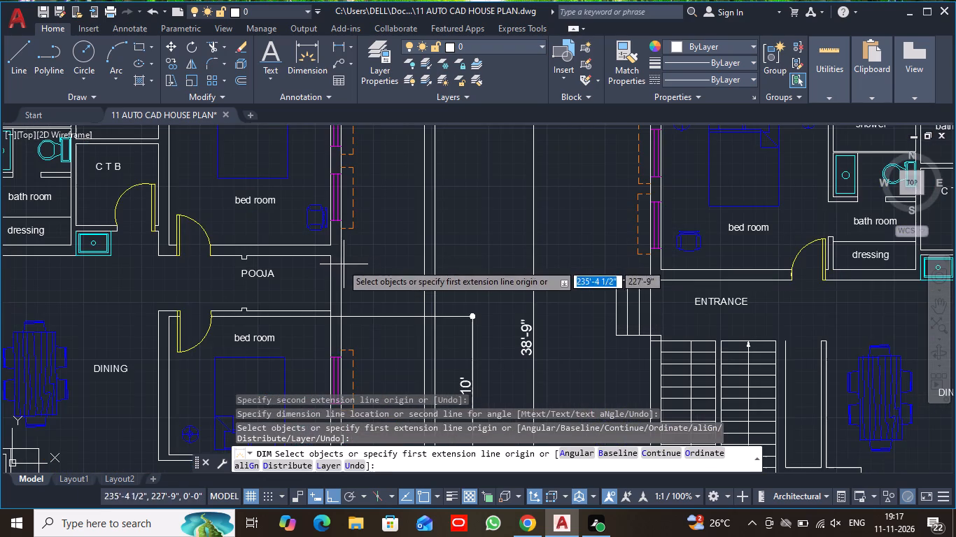
click(325, 255)
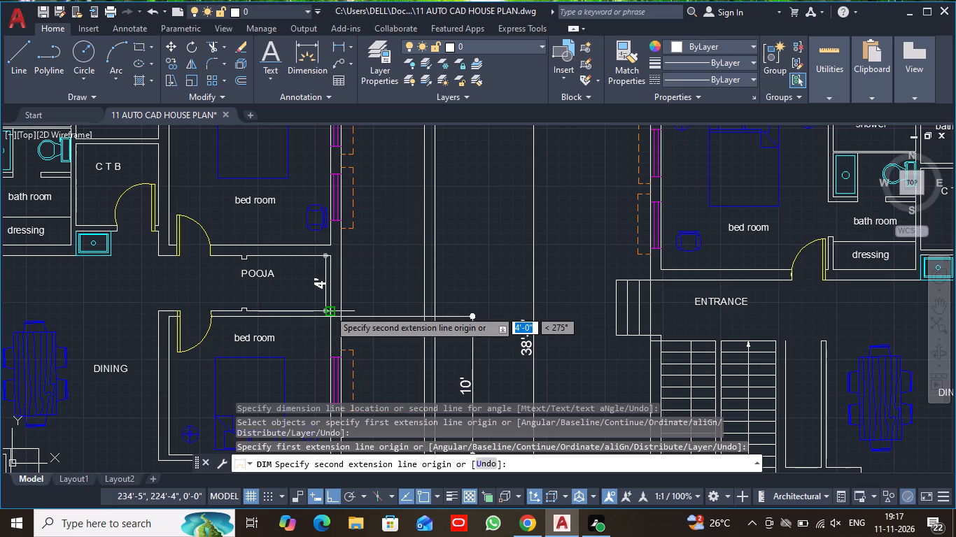
click(329, 310)
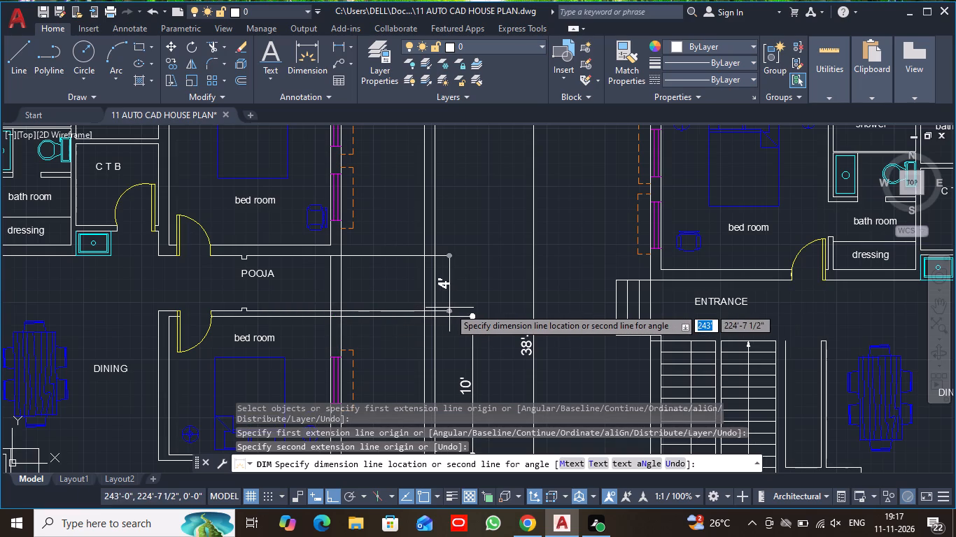
click(459, 304)
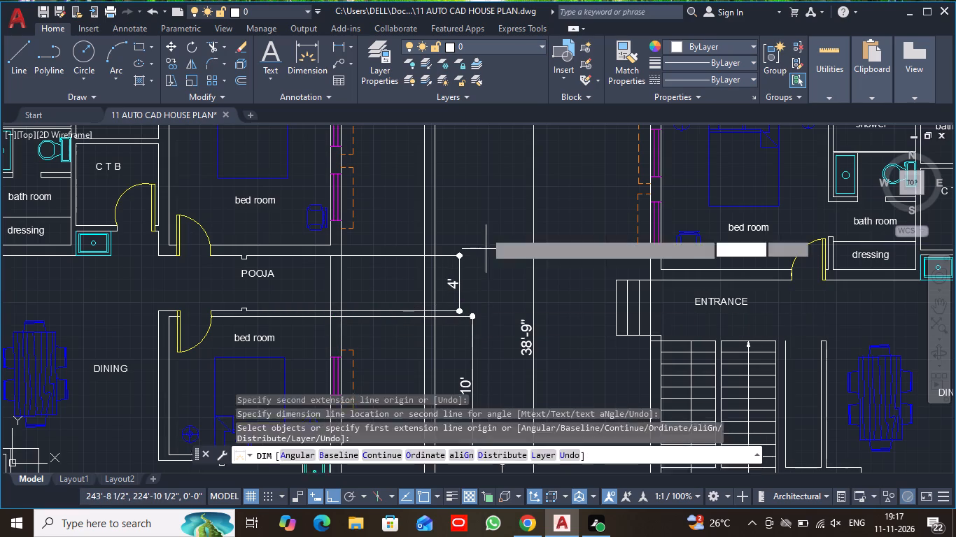
Dimension the northeast bed room's inside length along its east wall, placing the line outside the compound wall above the pooja dimension.
middle_drag(475, 200, 460, 273)
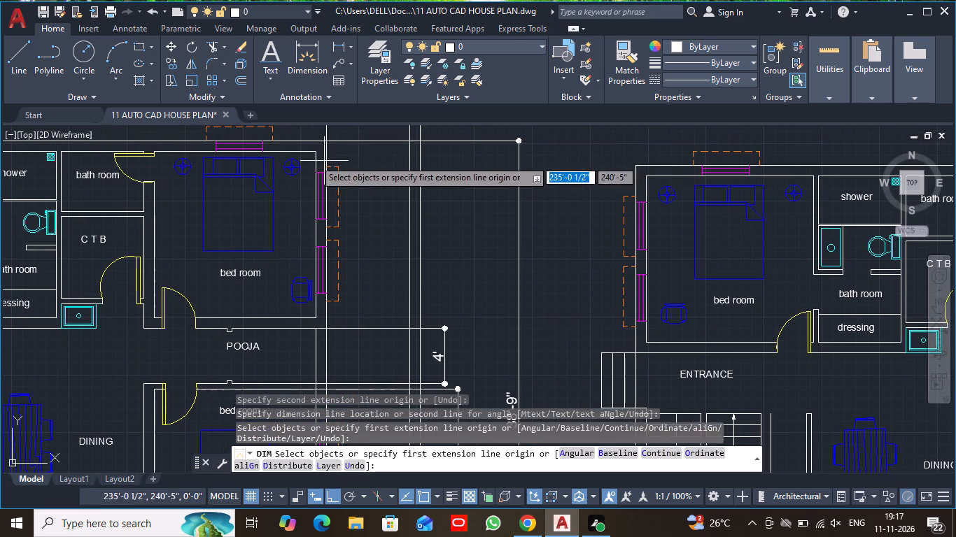
click(313, 150)
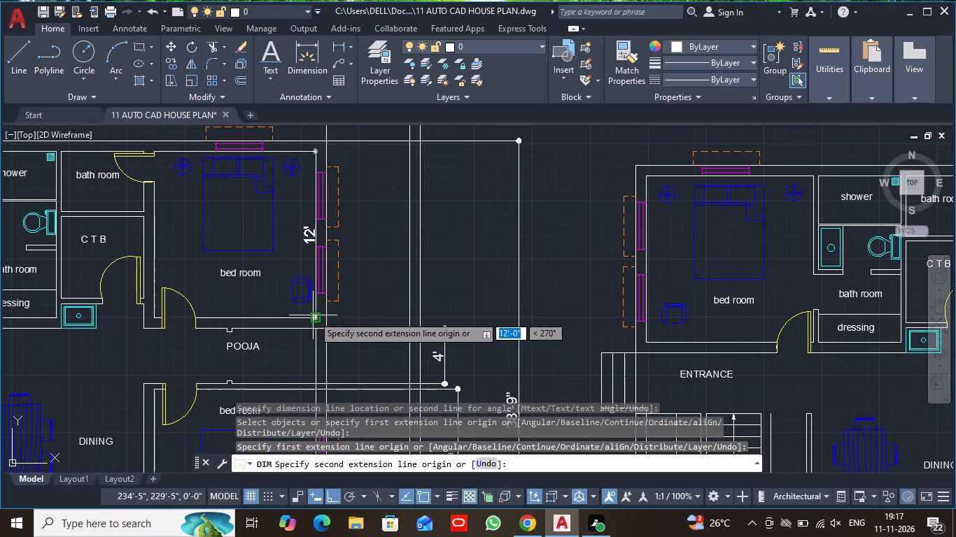
click(315, 318)
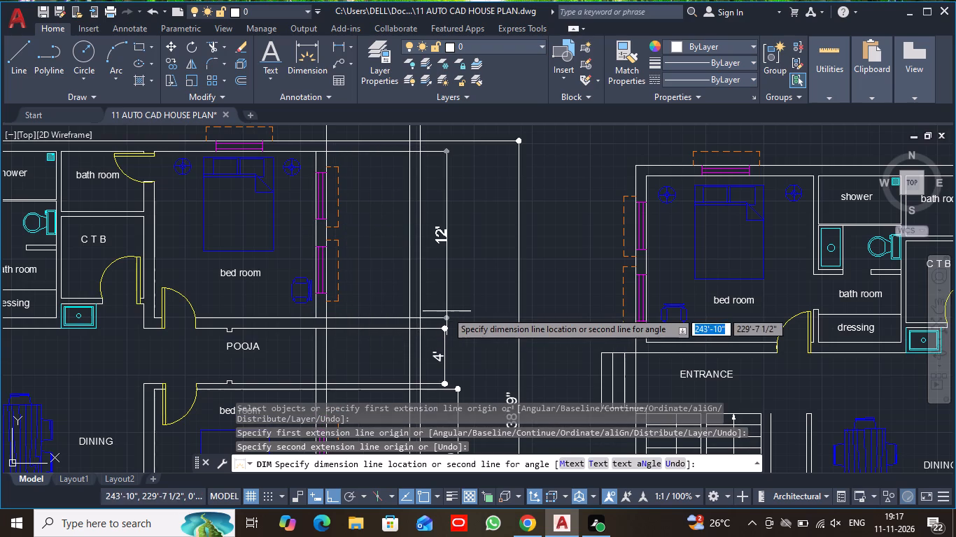
click(456, 313)
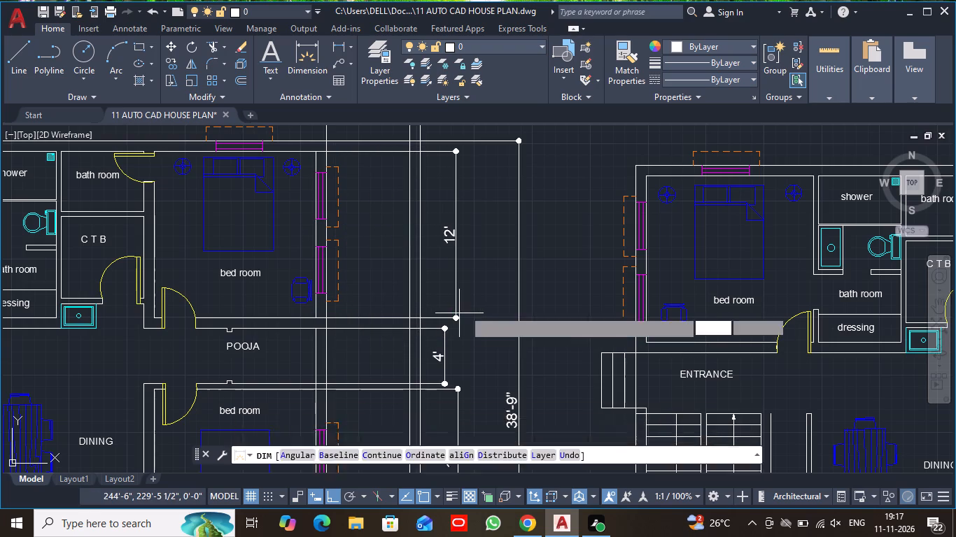
Dimension the inside width of the bath room beside the northeast bed room, placing the line between the north wall and the compound wall.
scroll(470, 302, down, 1)
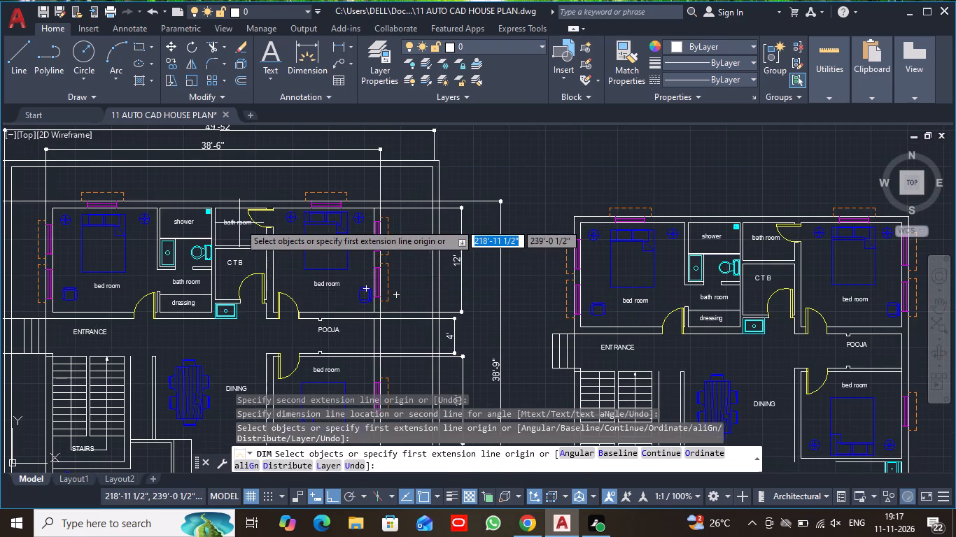
scroll(239, 222, up, 1)
middle_drag(232, 220, 297, 275)
scroll(299, 275, up, 1)
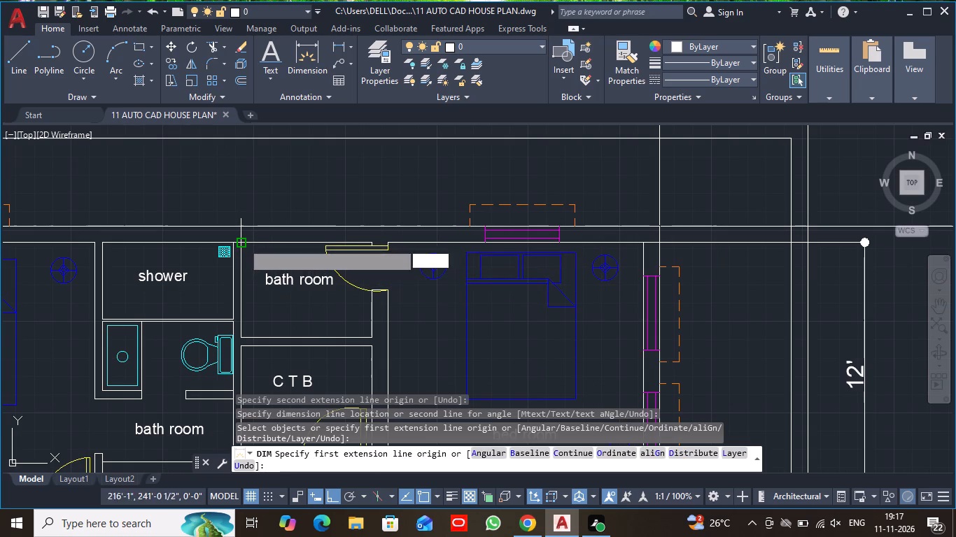
click(243, 243)
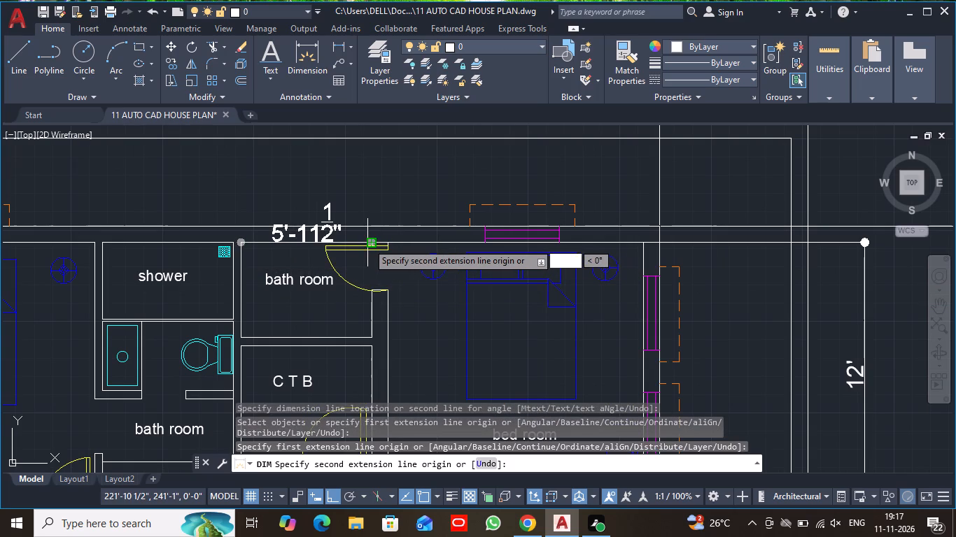
click(367, 243)
click(365, 203)
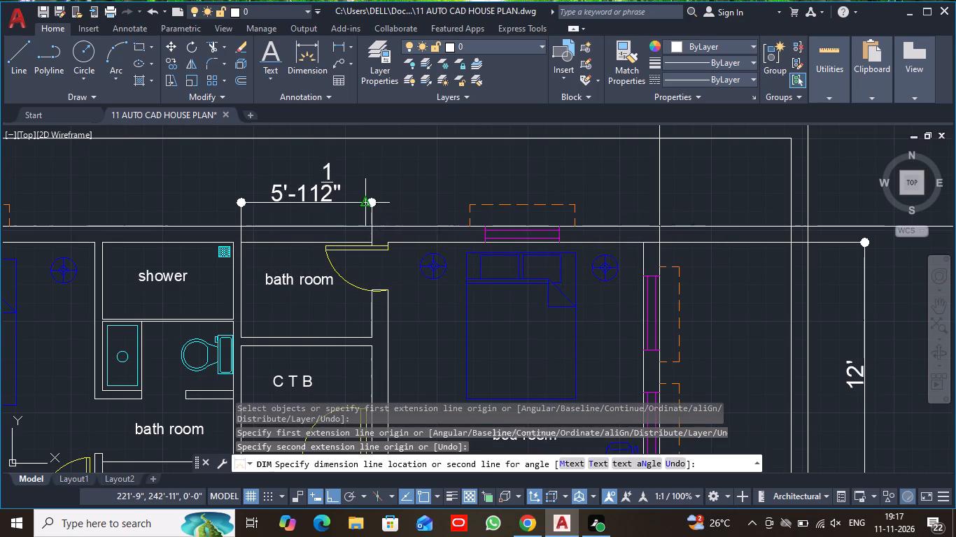
Dimension the shower's inside width along the north wall, placing the line slightly above the adjoining bath room dimension.
click(102, 245)
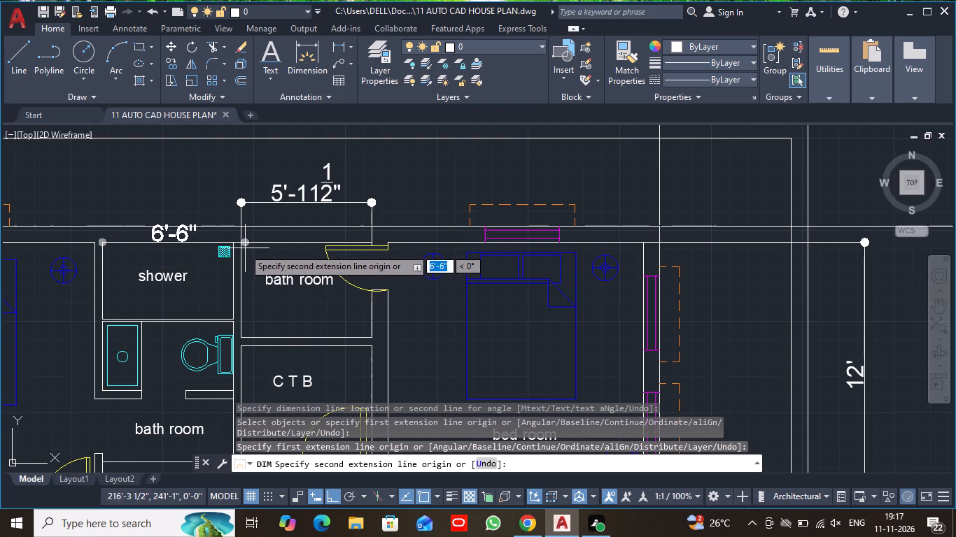
click(233, 245)
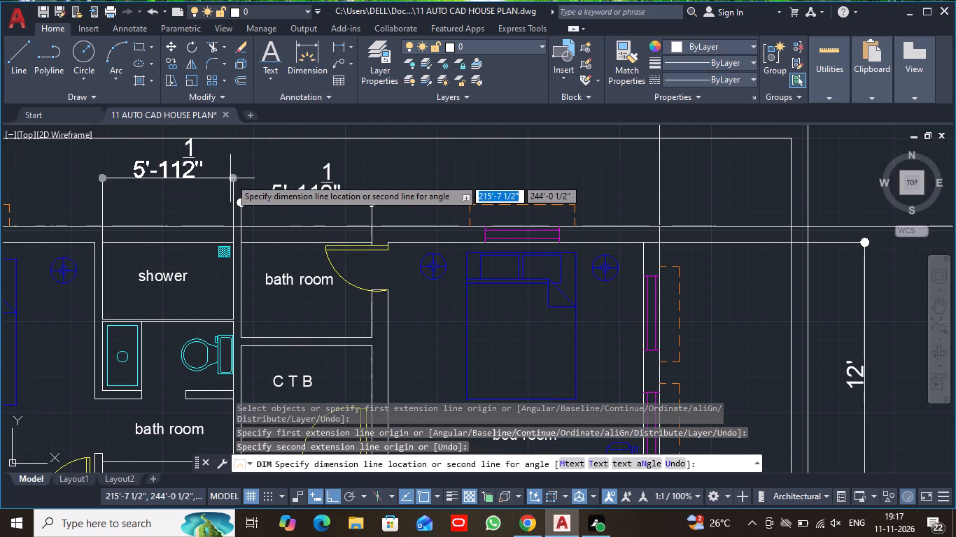
click(230, 178)
Dimension the northwest bed room's inside width along the north wall, placing the line beside the shower dimension, inside the compound wall.
scroll(419, 174, down, 2)
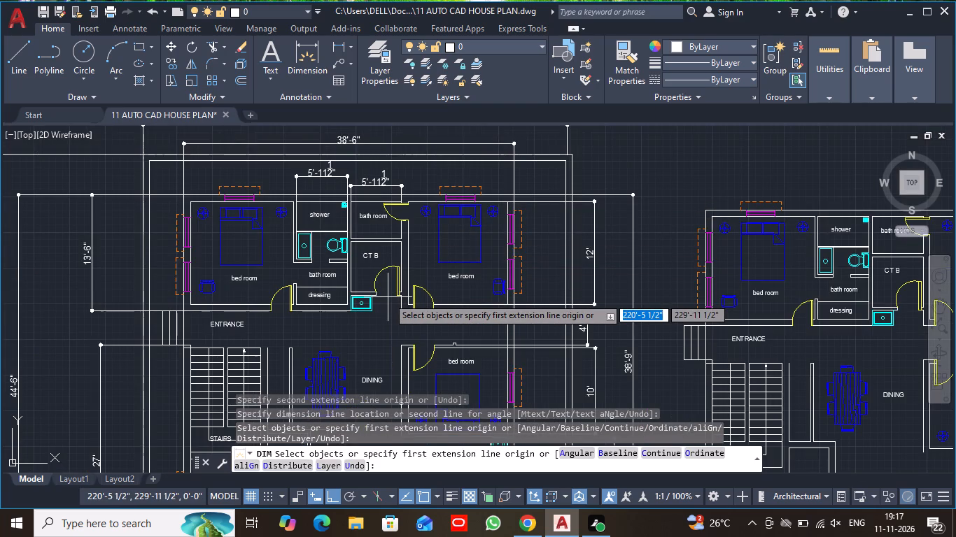
scroll(388, 301, down, 2)
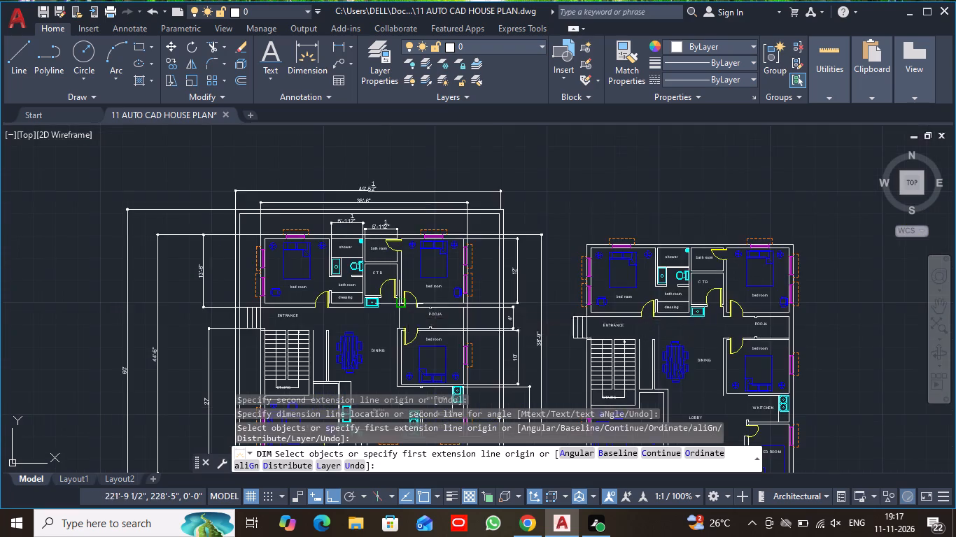
middle_drag(481, 210, 502, 176)
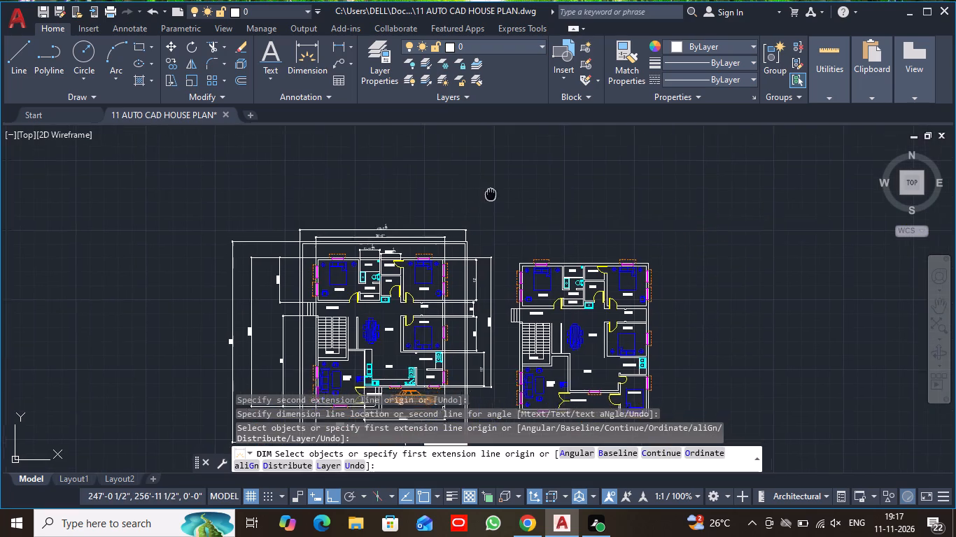
middle_drag(502, 176, 519, 147)
scroll(429, 226, up, 2)
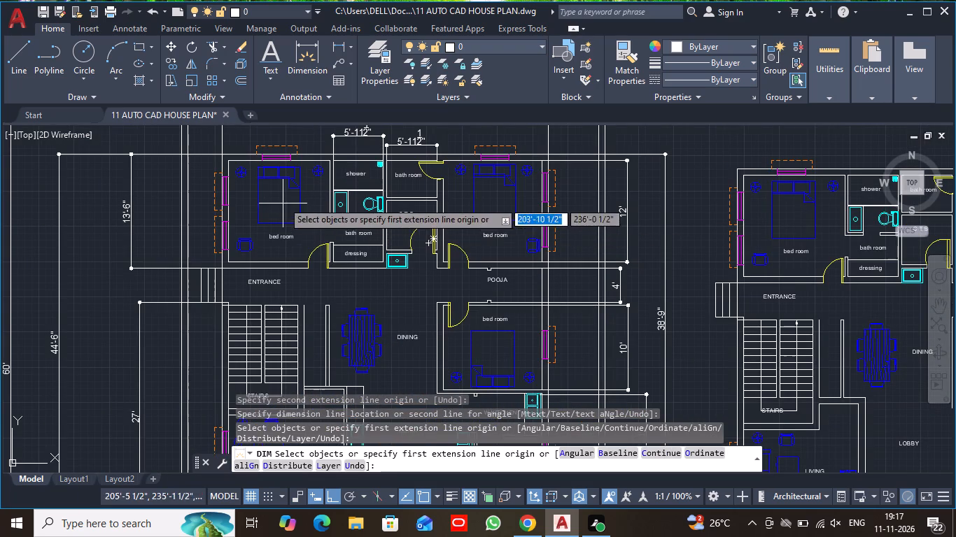
middle_drag(311, 196, 309, 297)
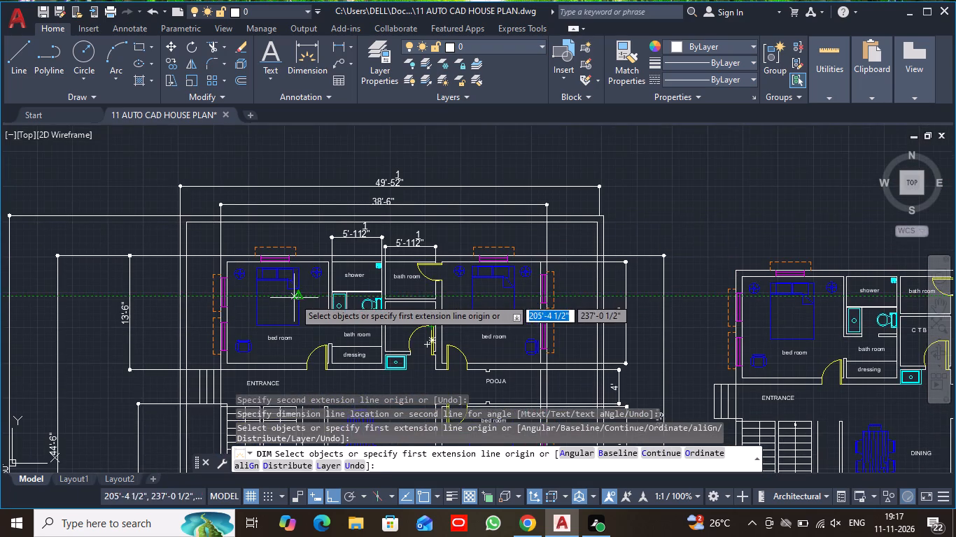
scroll(304, 291, up, 1)
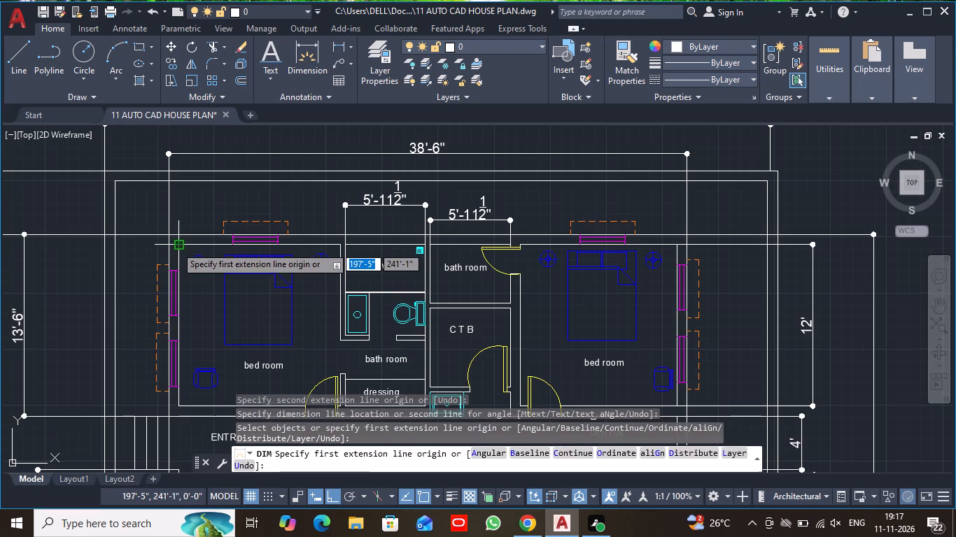
click(176, 246)
click(341, 246)
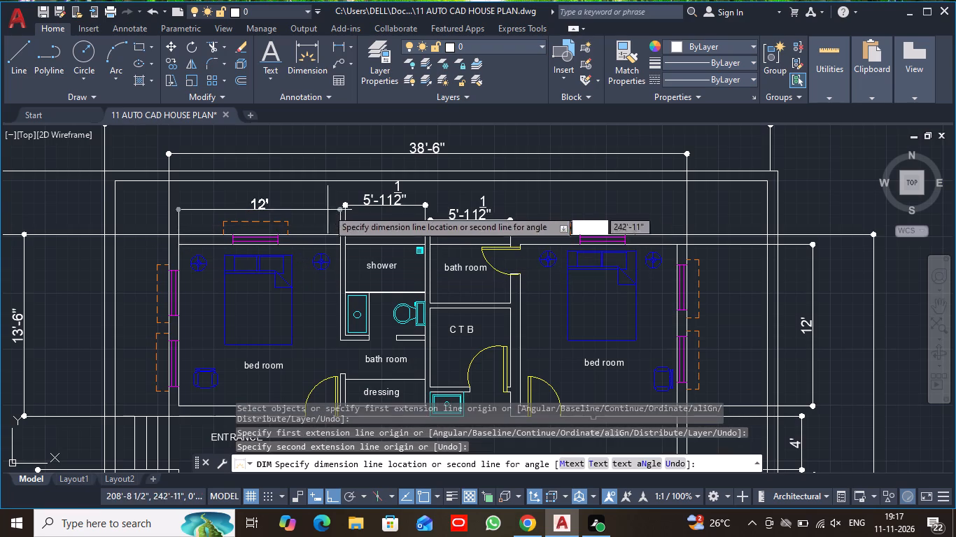
click(334, 199)
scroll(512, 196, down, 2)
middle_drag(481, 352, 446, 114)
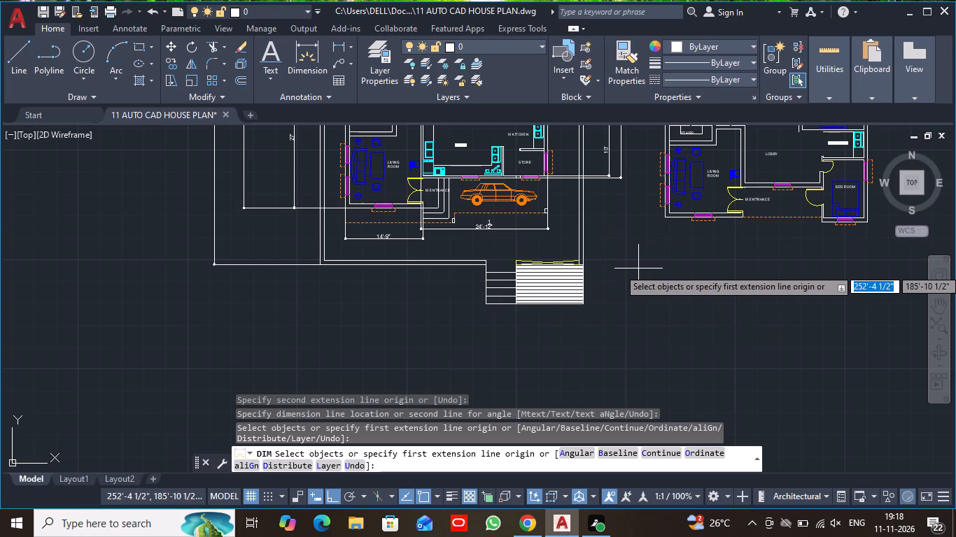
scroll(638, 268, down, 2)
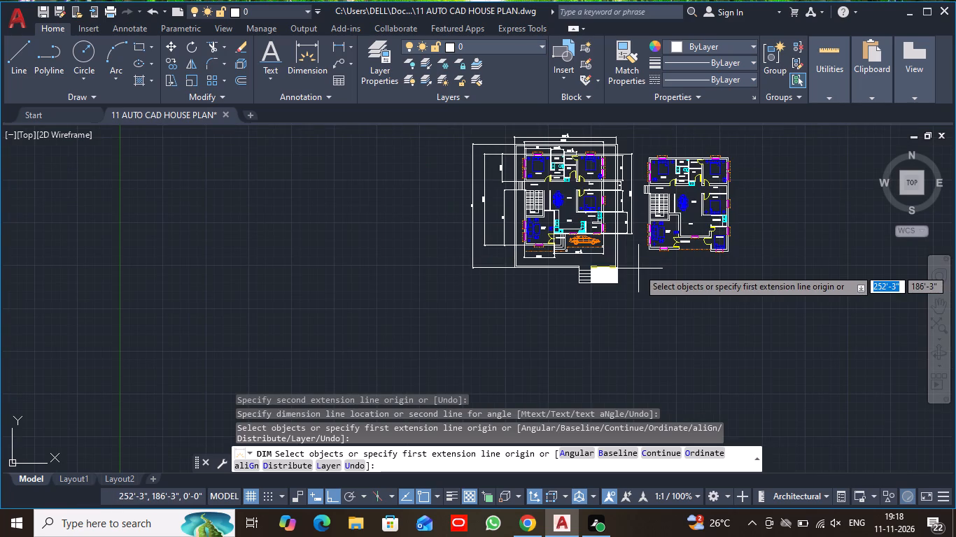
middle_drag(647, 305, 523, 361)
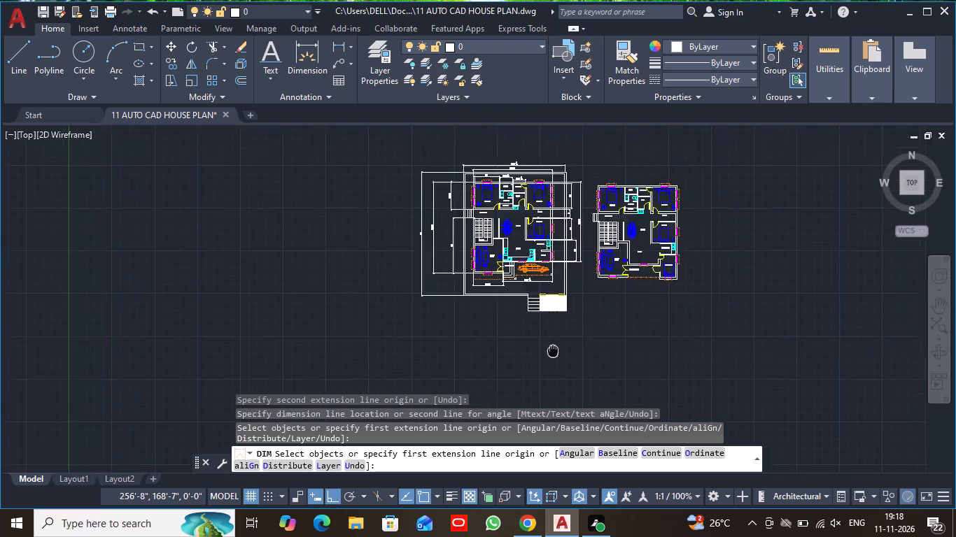
On the second floor plan, dimension the living room's south window width, placing the line just outside the south wall.
middle_drag(523, 361, 495, 364)
scroll(495, 361, up, 1)
scroll(510, 345, down, 1)
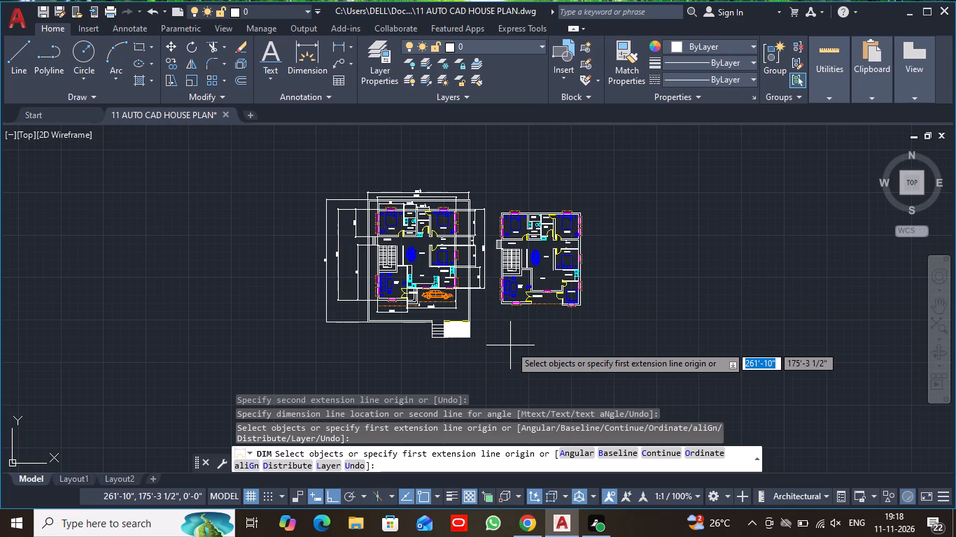
scroll(510, 345, up, 3)
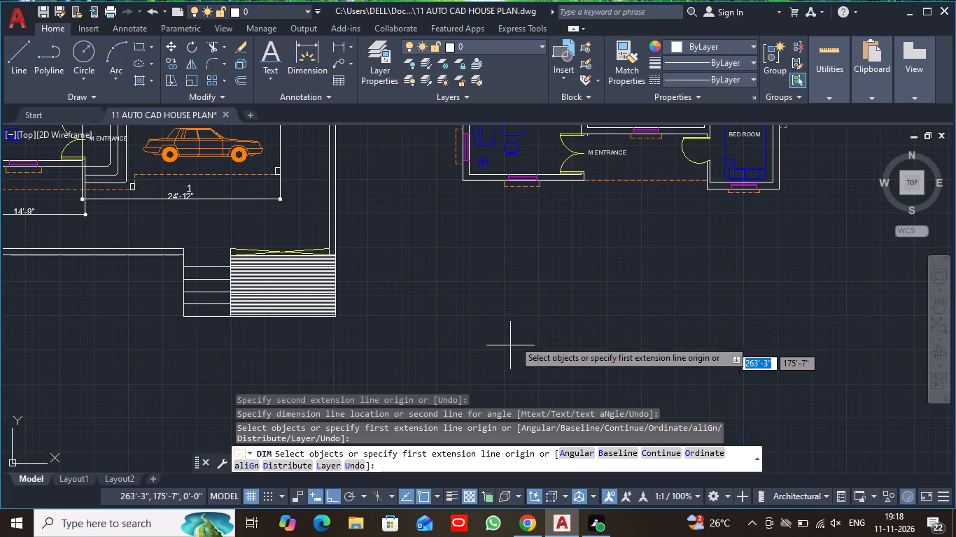
scroll(509, 277, down, 1)
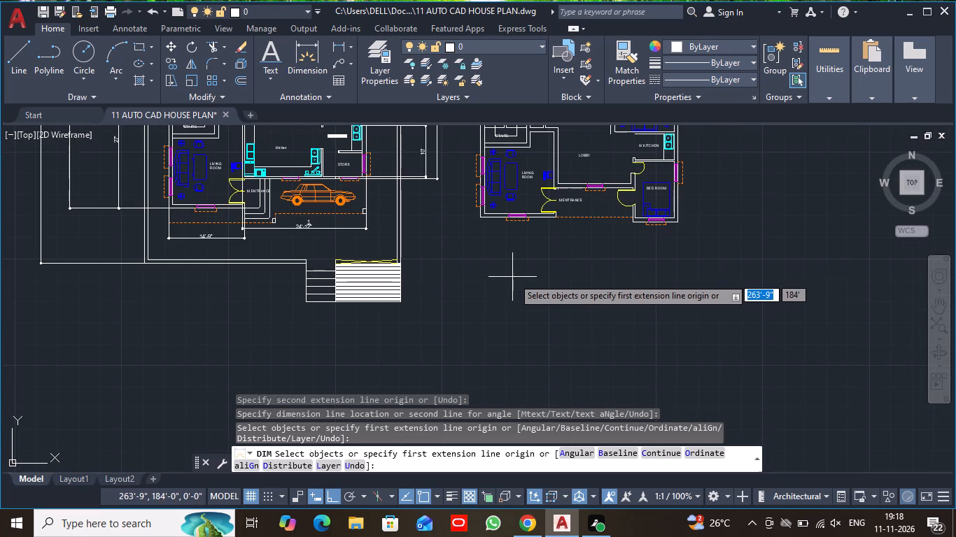
scroll(513, 278, up, 2)
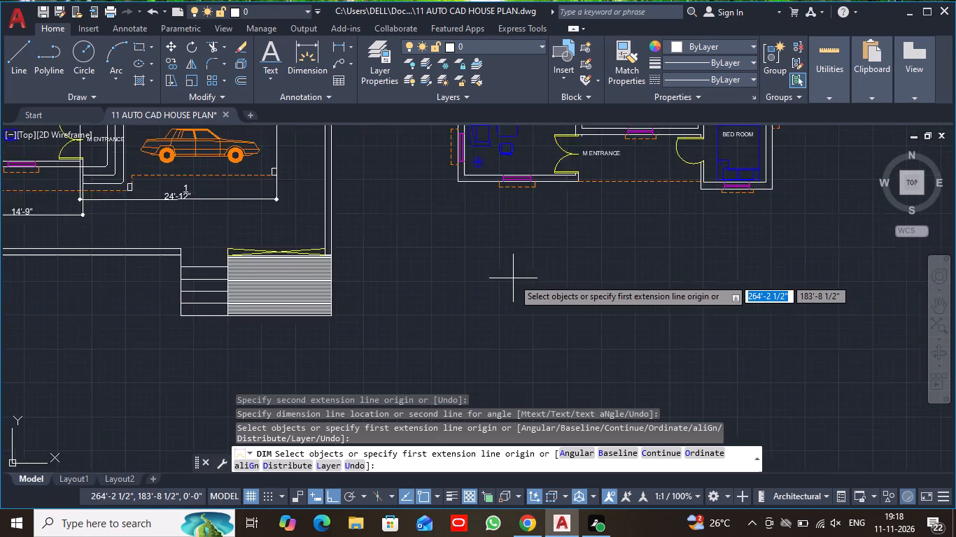
scroll(513, 278, down, 2)
middle_drag(533, 255, 528, 327)
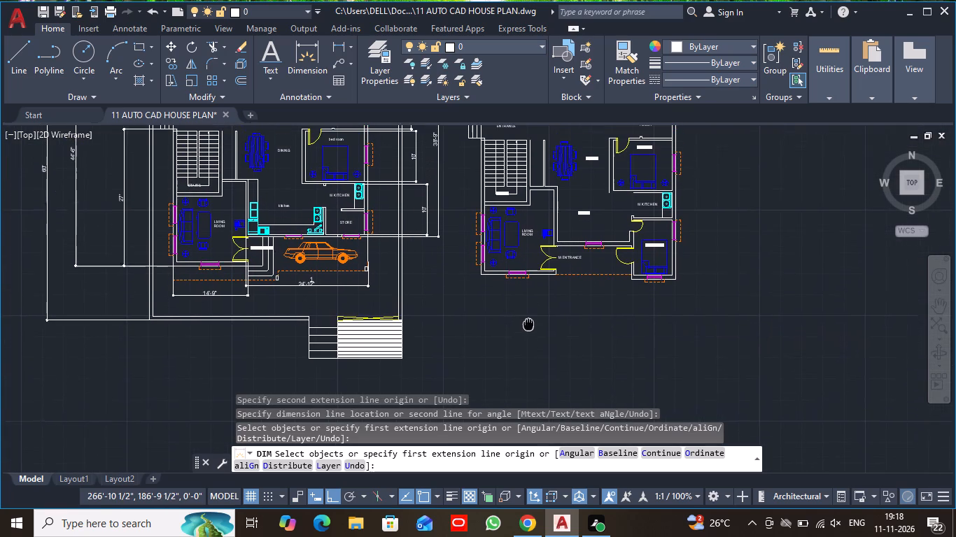
middle_drag(528, 327, 528, 329)
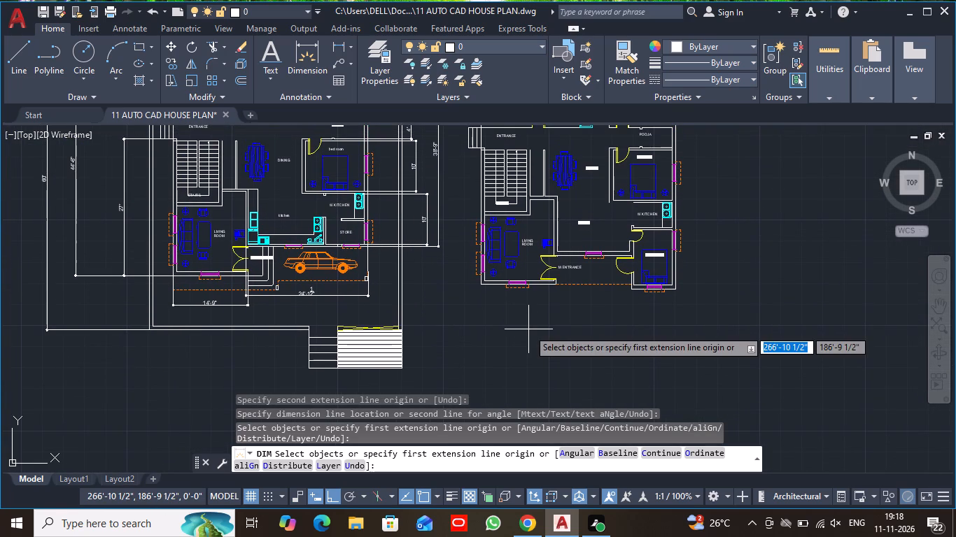
scroll(528, 329, up, 2)
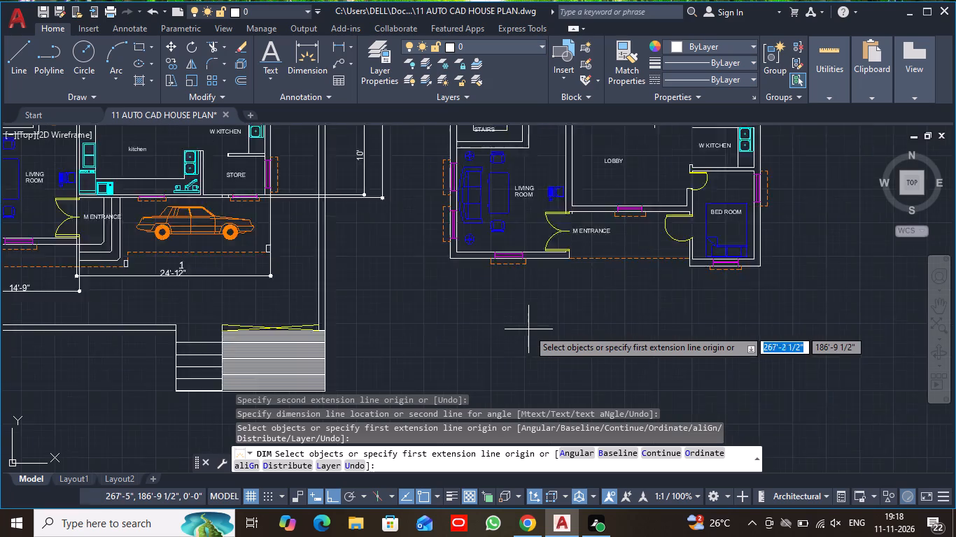
middle_drag(530, 297, 502, 376)
scroll(508, 345, up, 1)
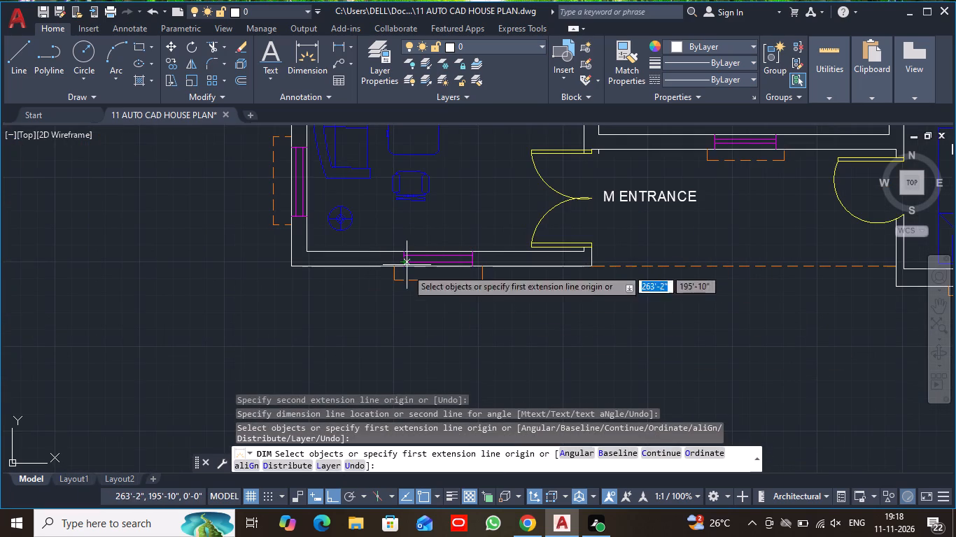
scroll(405, 265, up, 4)
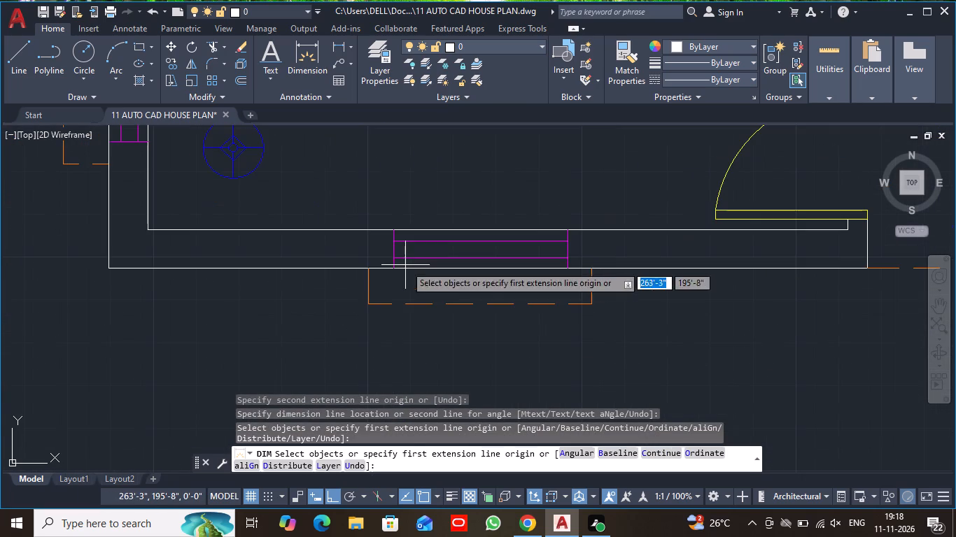
click(394, 268)
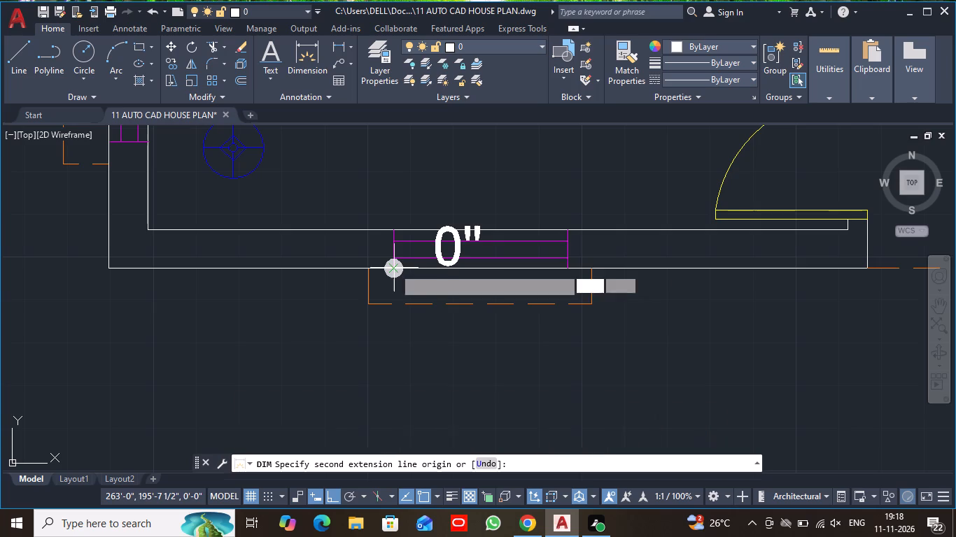
click(570, 273)
click(565, 331)
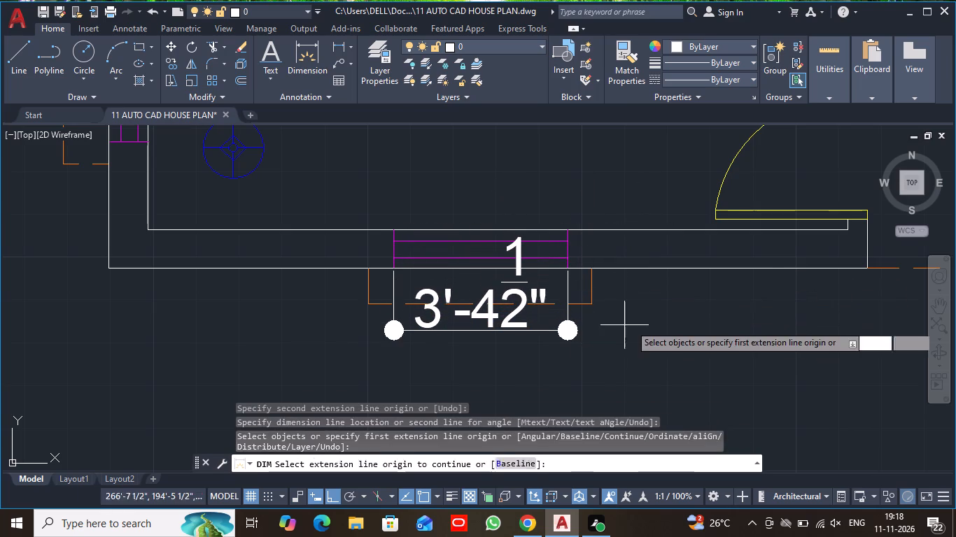
Dimension the second plan's living room outside width along the south wall, placing the line beyond the window dimension.
scroll(668, 319, down, 2)
middle_drag(756, 336, 478, 308)
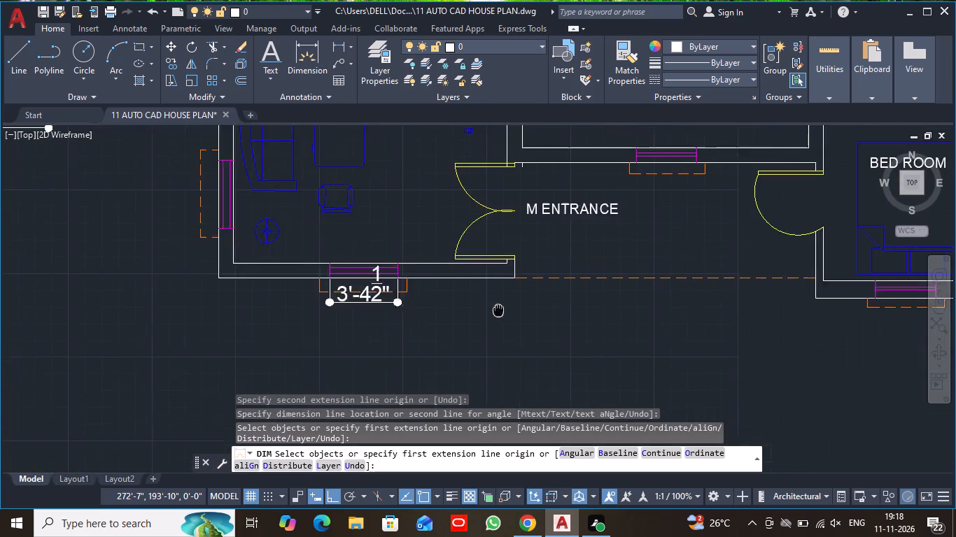
middle_drag(478, 308, 429, 300)
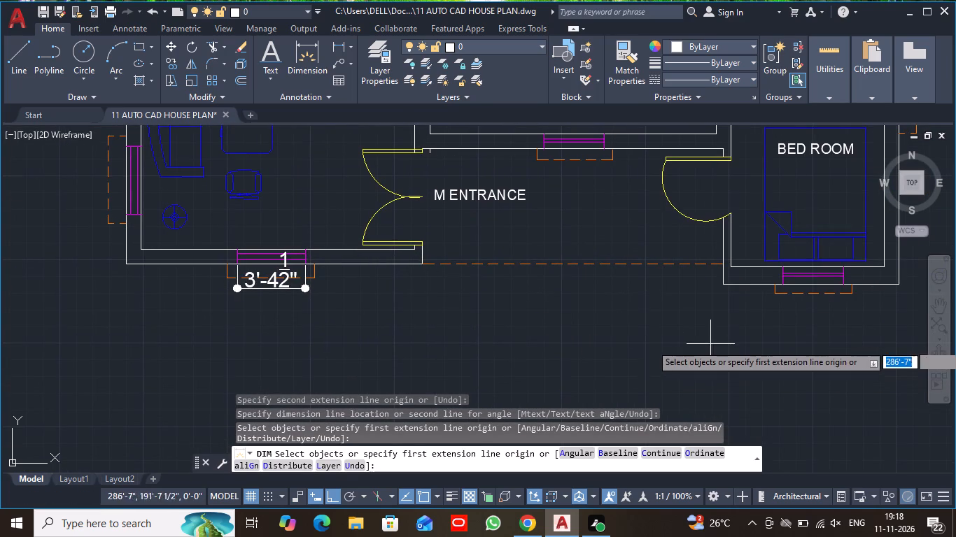
click(129, 263)
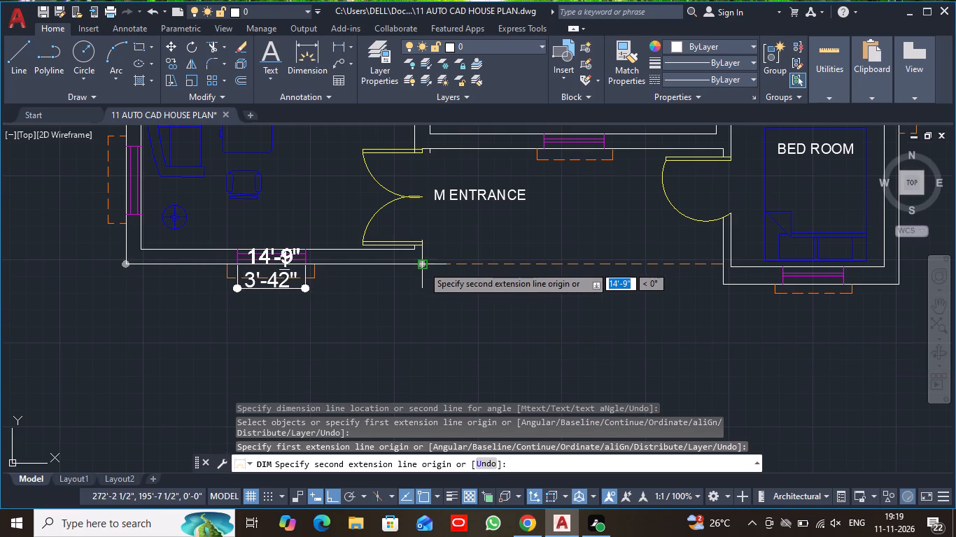
click(422, 266)
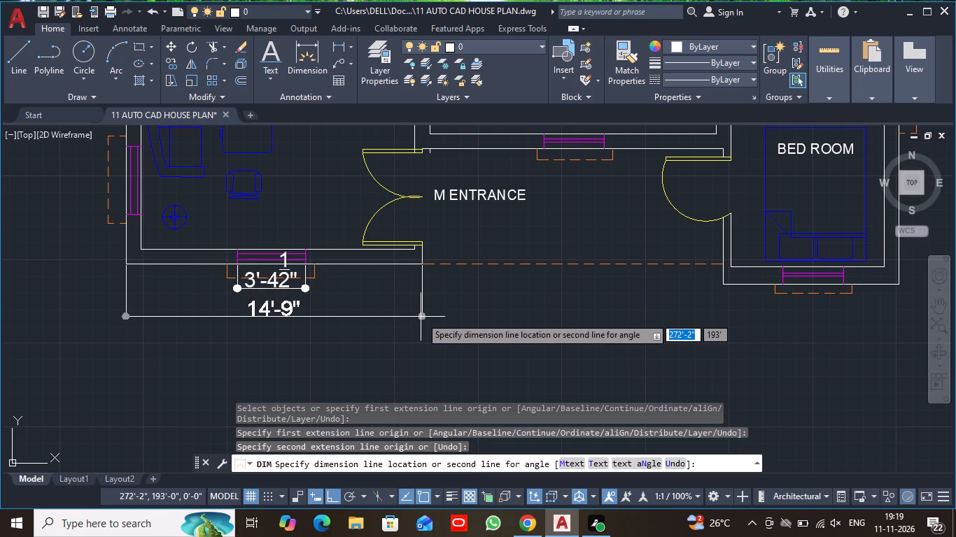
click(421, 317)
Dimension the outside width of the second plan's southeast bed room along its south wall, placing the line south of the window.
middle_drag(583, 322, 239, 292)
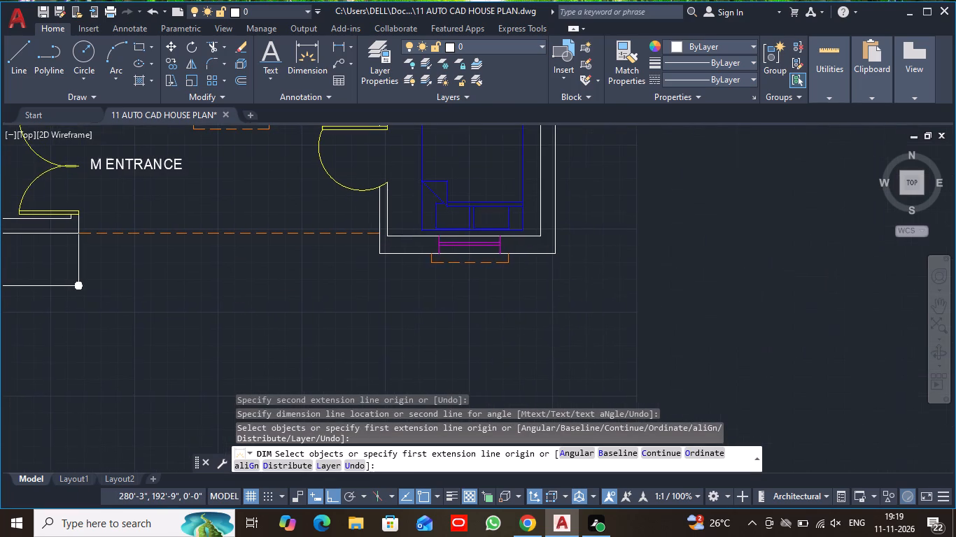
click(379, 257)
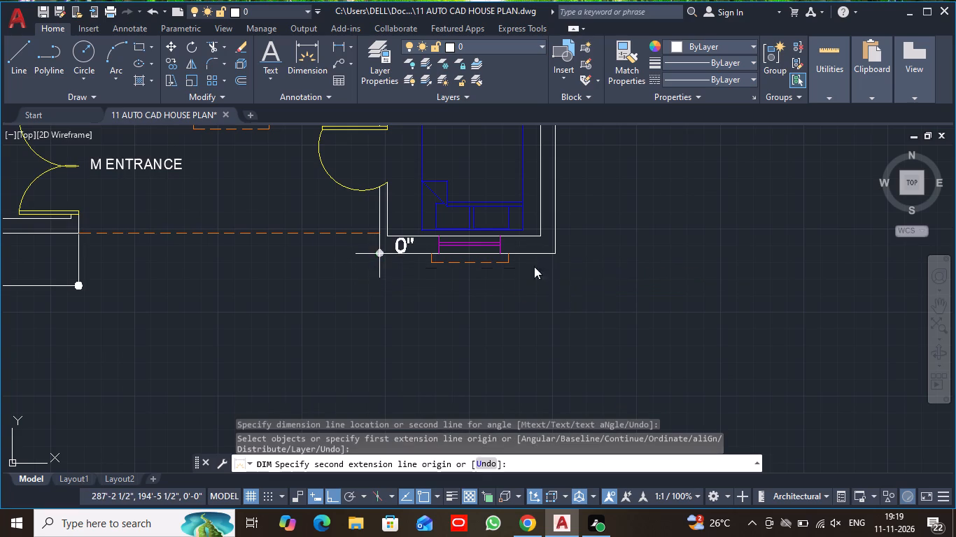
click(557, 256)
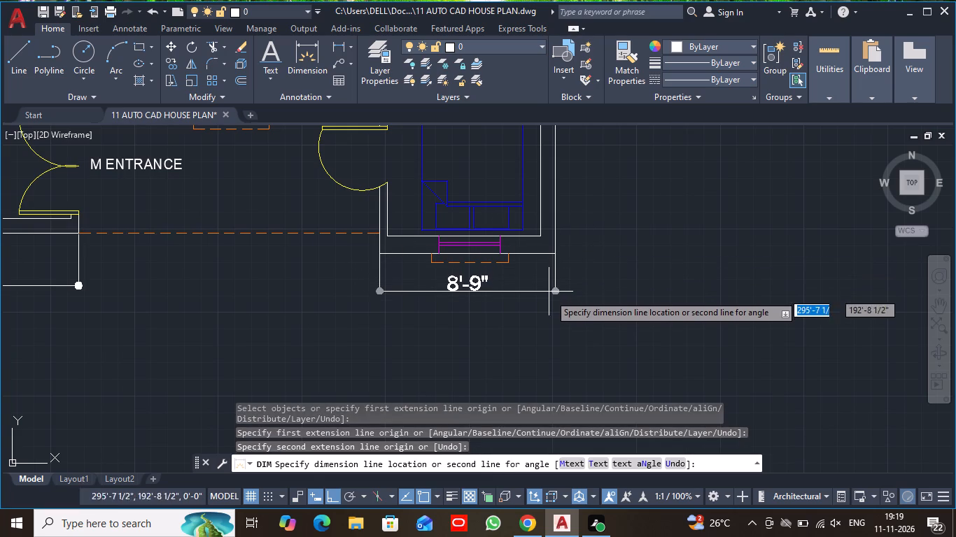
click(551, 304)
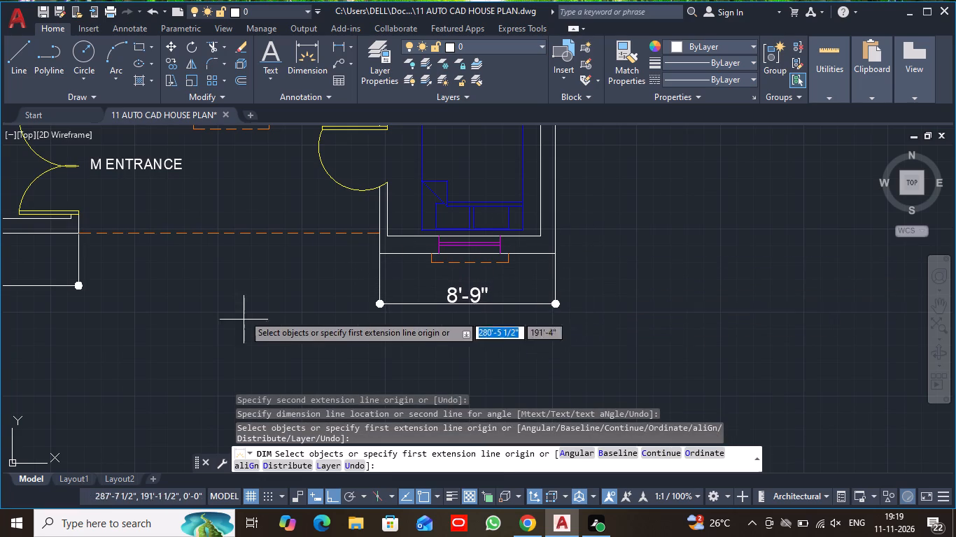
Examine the east and west sides of the second plan alongside the already dimensioned first plan.
scroll(248, 285, down, 1)
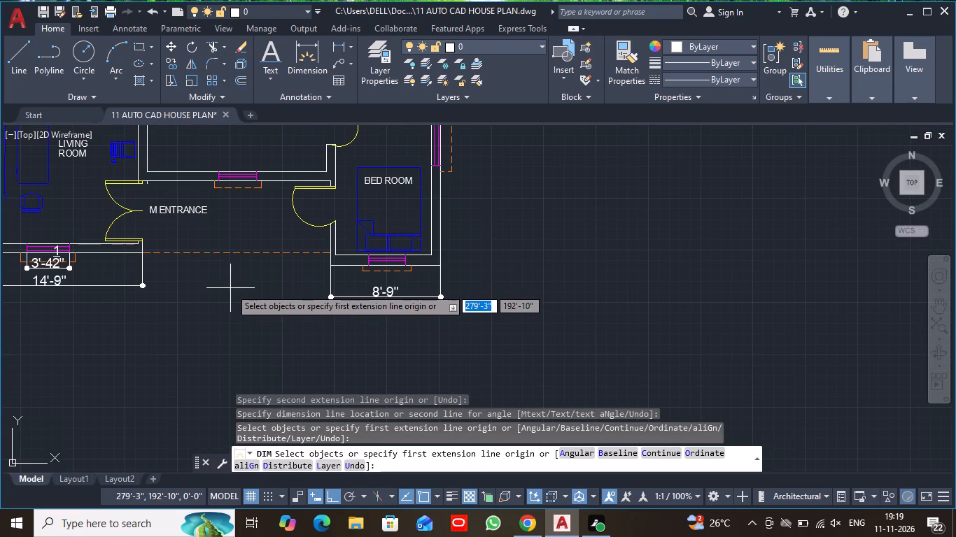
scroll(461, 227, down, 1)
middle_drag(462, 219, 450, 221)
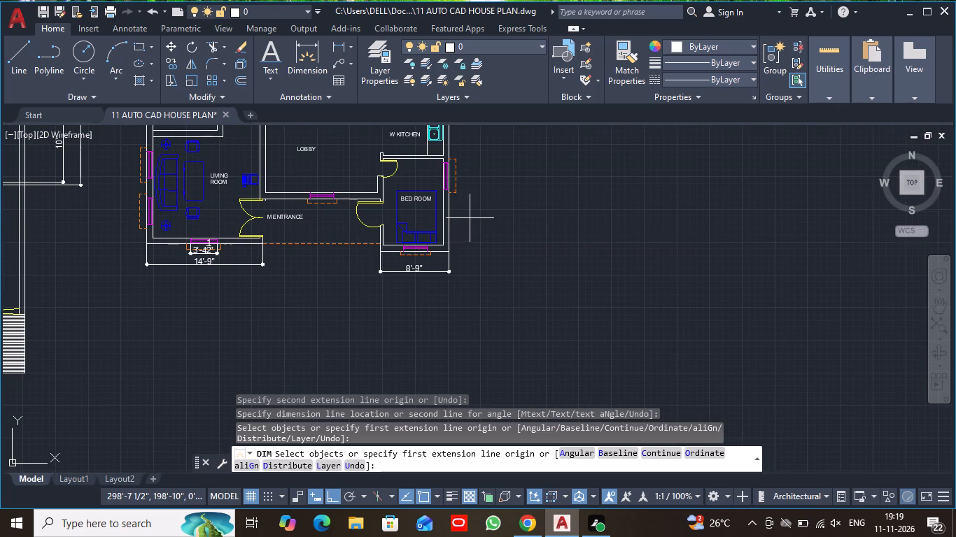
middle_drag(450, 221, 300, 253)
scroll(298, 255, up, 2)
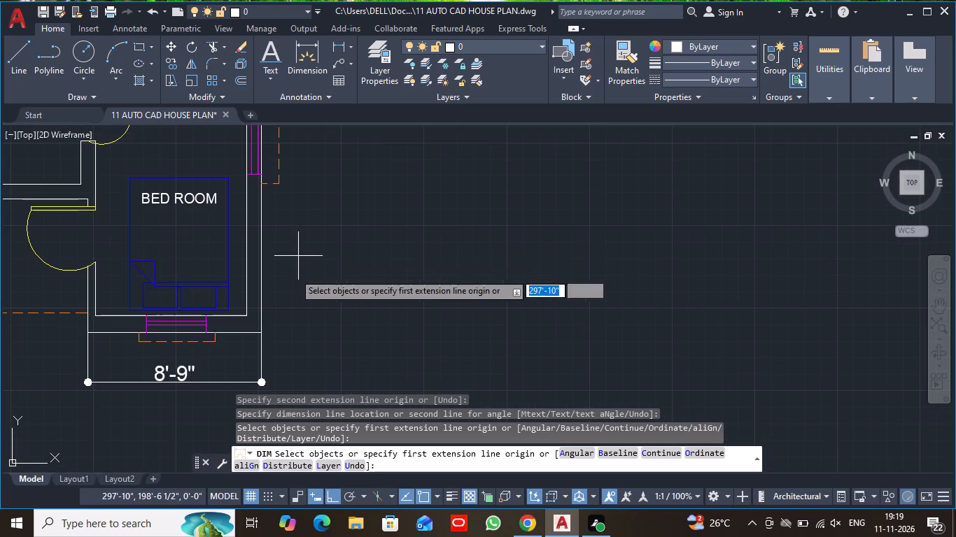
scroll(316, 284, down, 1)
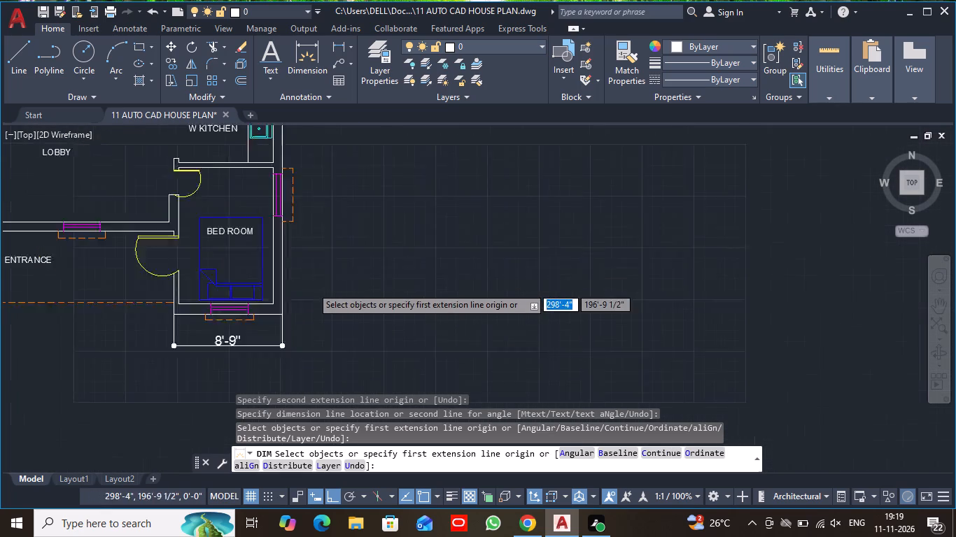
scroll(316, 283, down, 2)
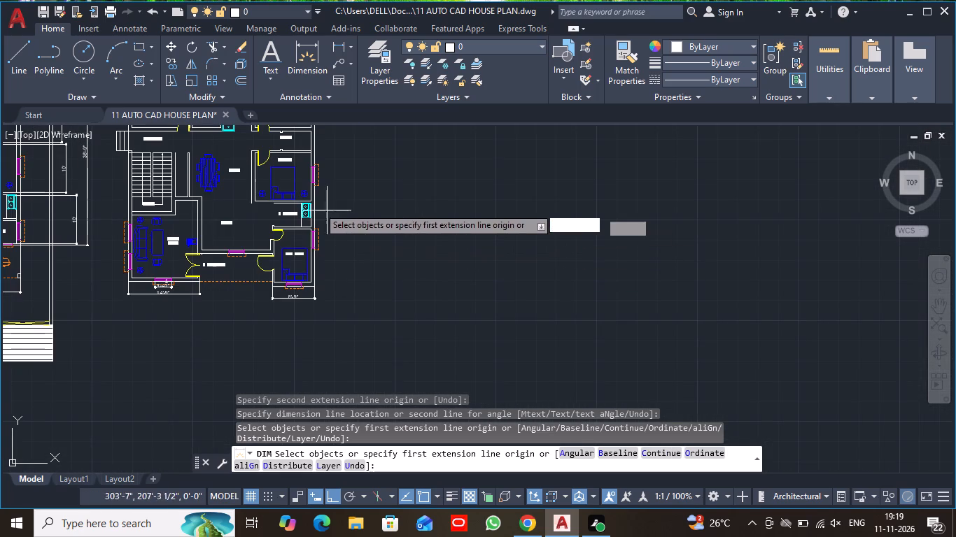
middle_drag(234, 210, 473, 260)
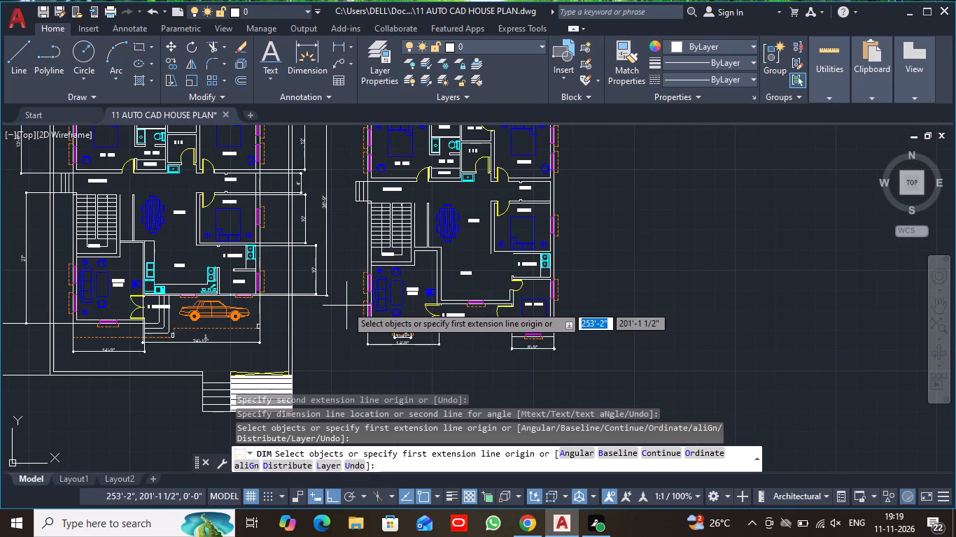
scroll(346, 306, up, 3)
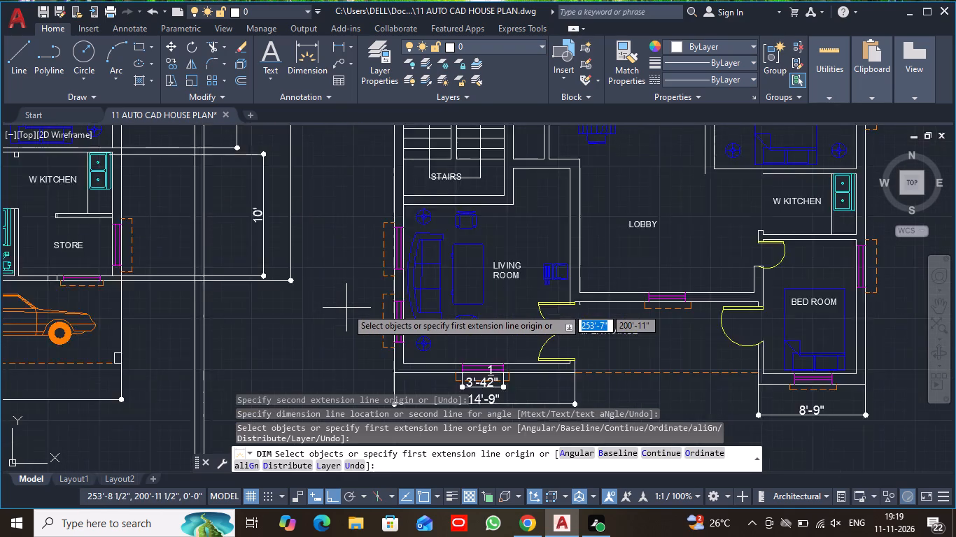
scroll(346, 308, down, 1)
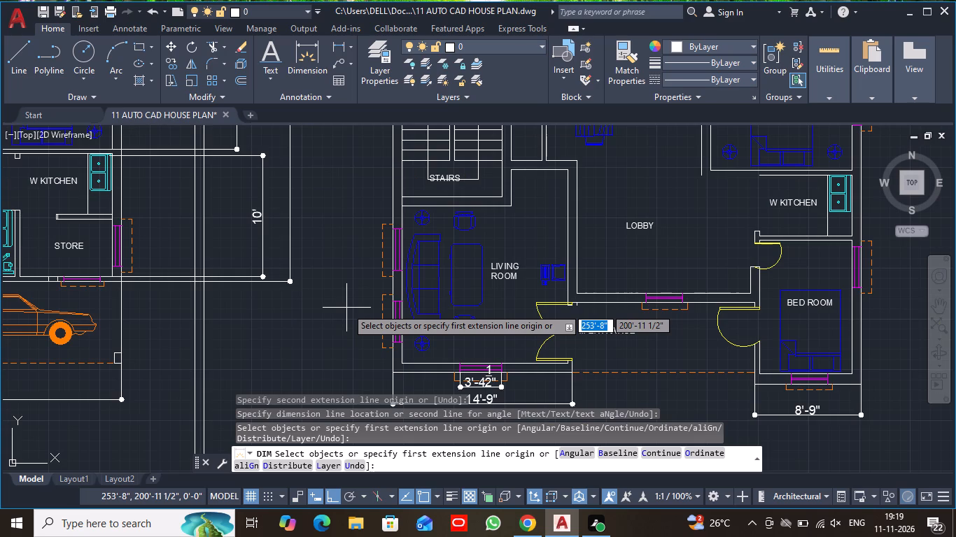
scroll(346, 308, down, 3)
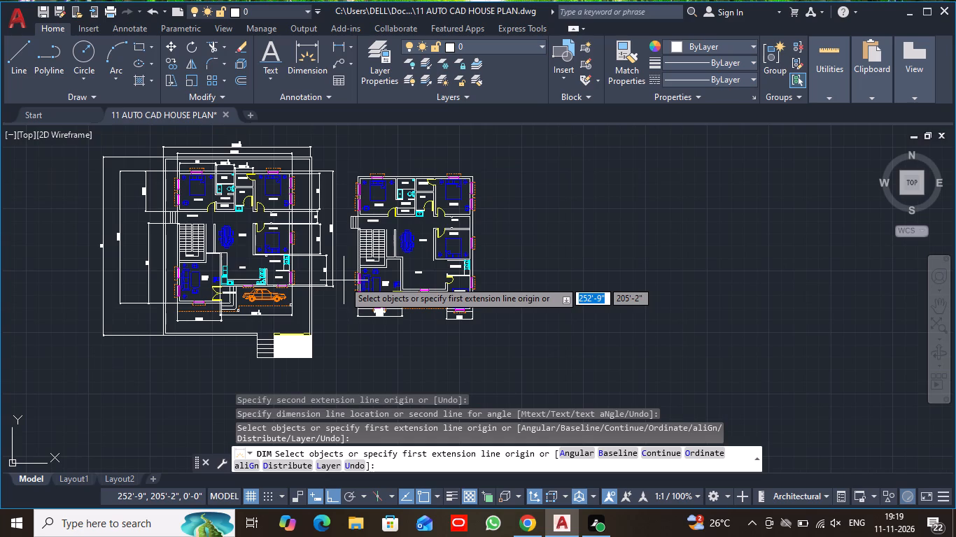
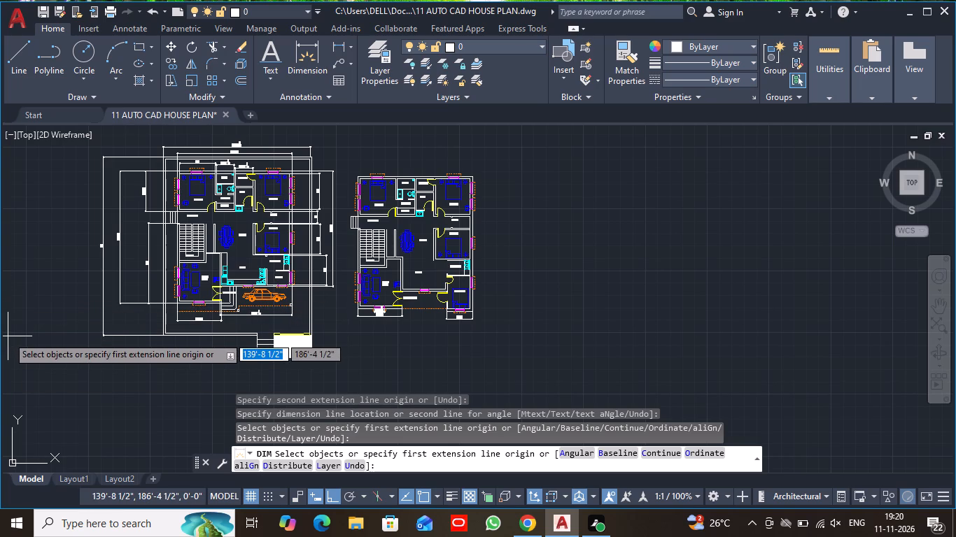
Examine the second plan's entrance, stairs, living room and south side alongside the dimensioned first plan.
key(Escape)
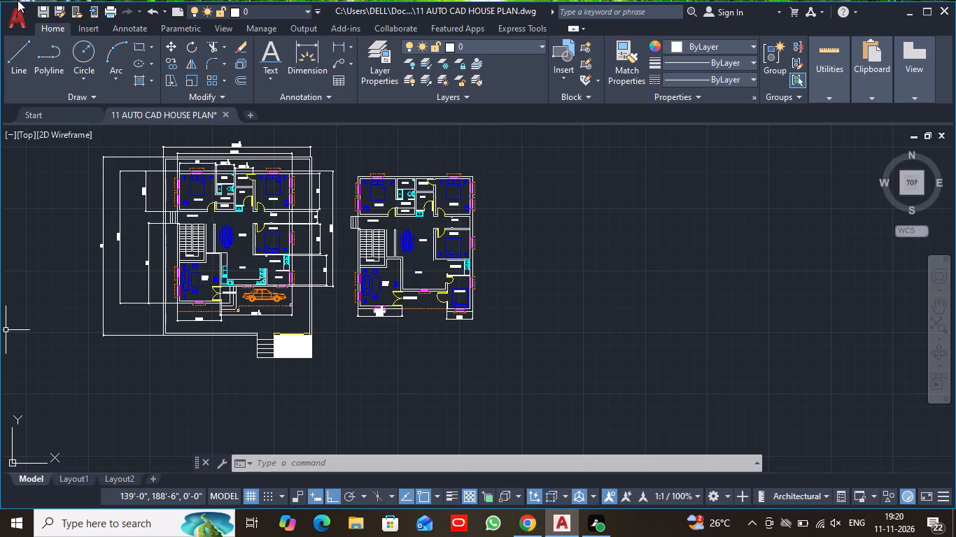
scroll(344, 261, up, 2)
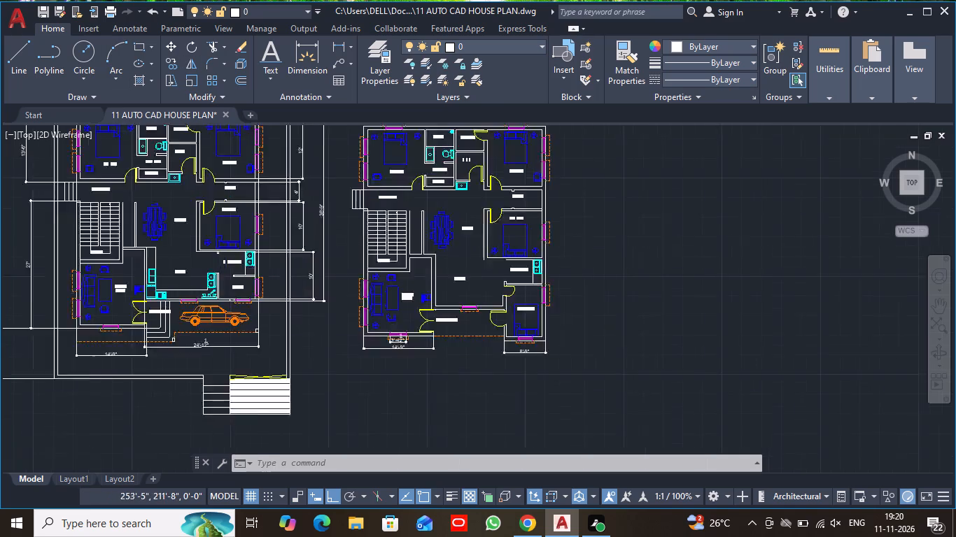
scroll(353, 251, up, 1)
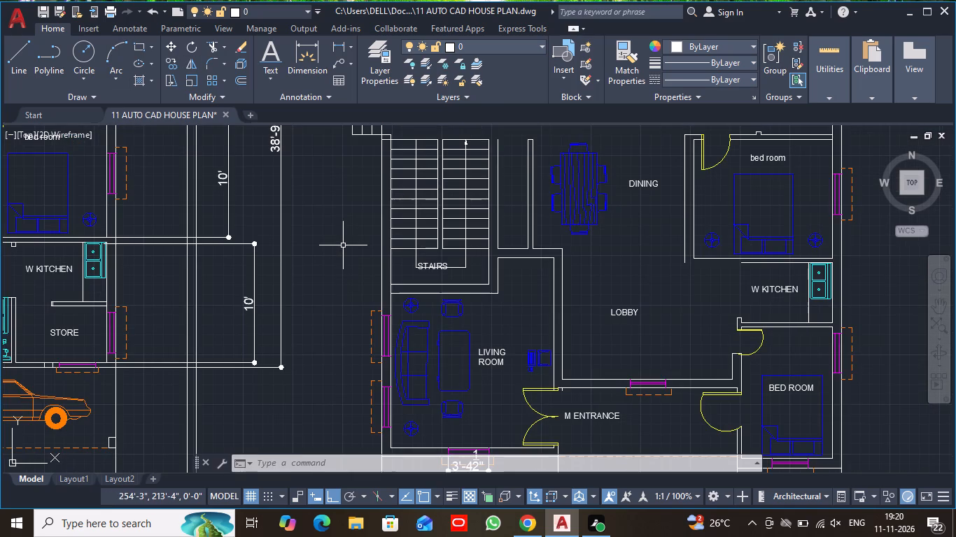
middle_drag(343, 245, 224, 285)
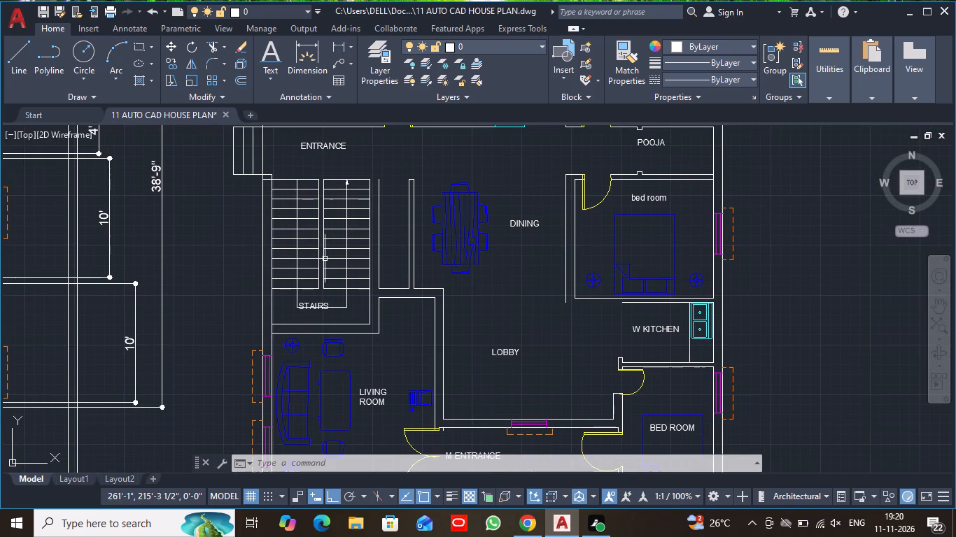
scroll(415, 236, up, 1)
scroll(415, 236, down, 3)
scroll(353, 239, up, 2)
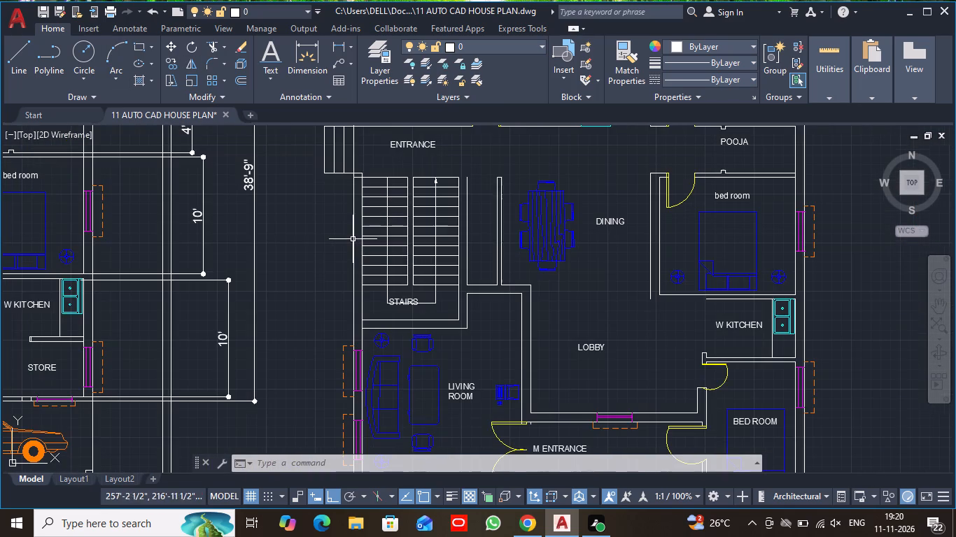
middle_drag(327, 236, 279, 255)
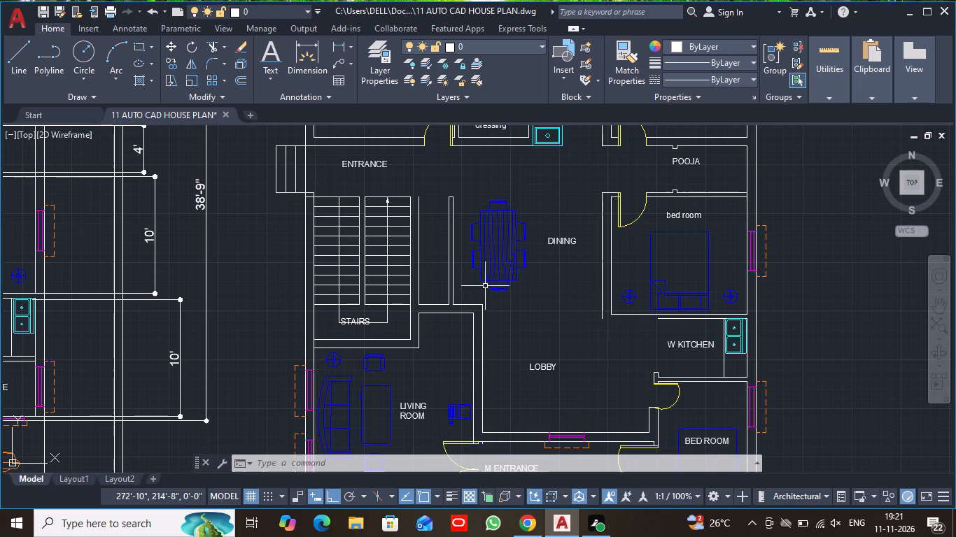
scroll(494, 294, down, 1)
middle_drag(529, 352, 584, 207)
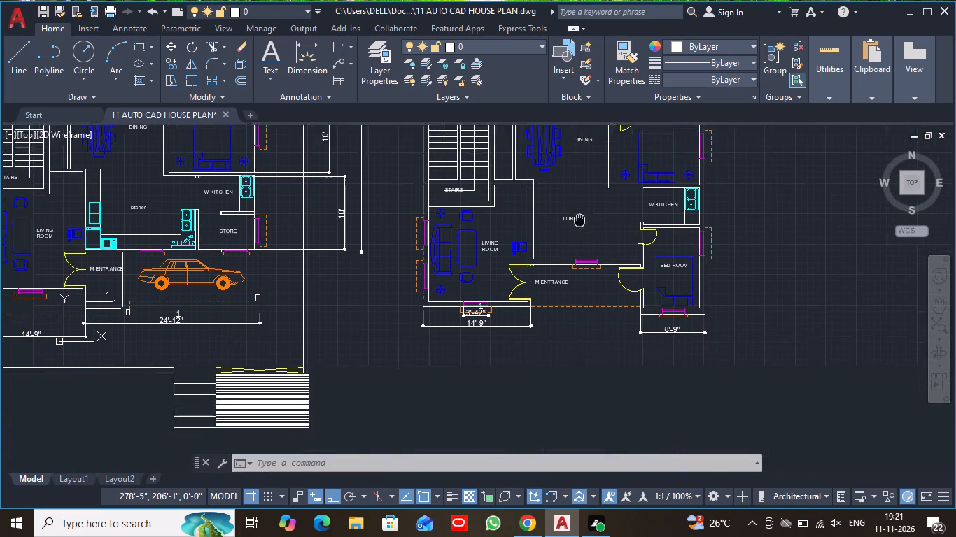
middle_drag(584, 207, 591, 193)
scroll(417, 317, down, 1)
middle_drag(417, 317, 431, 313)
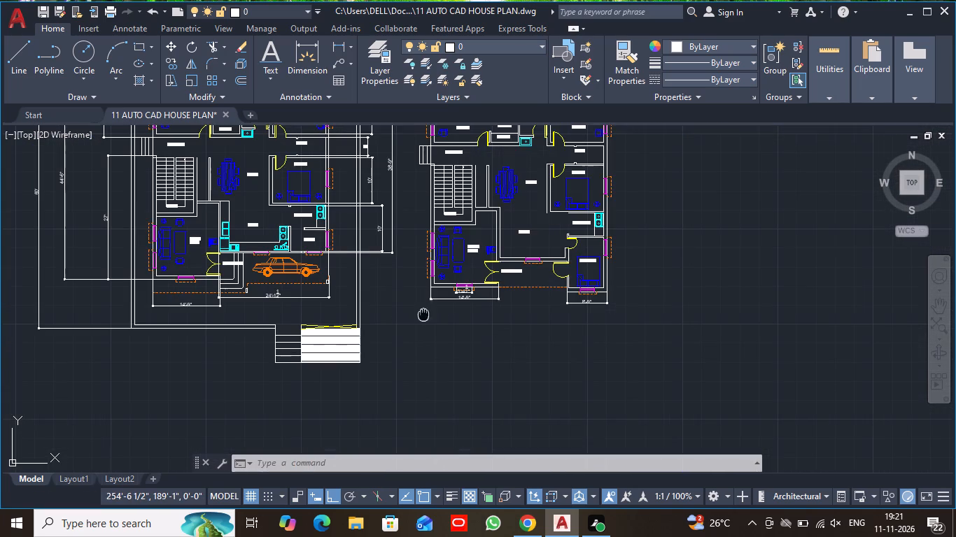
middle_drag(431, 313, 504, 326)
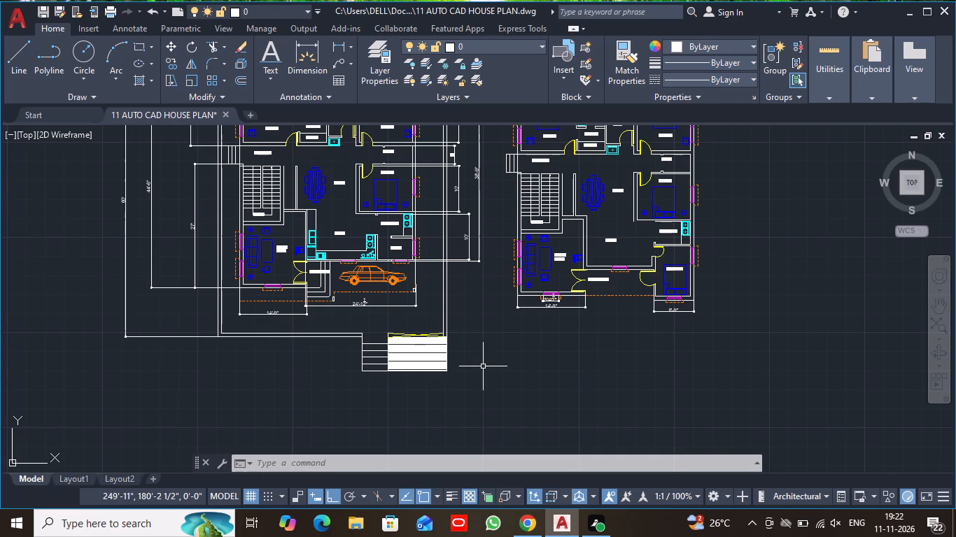
scroll(529, 361, up, 1)
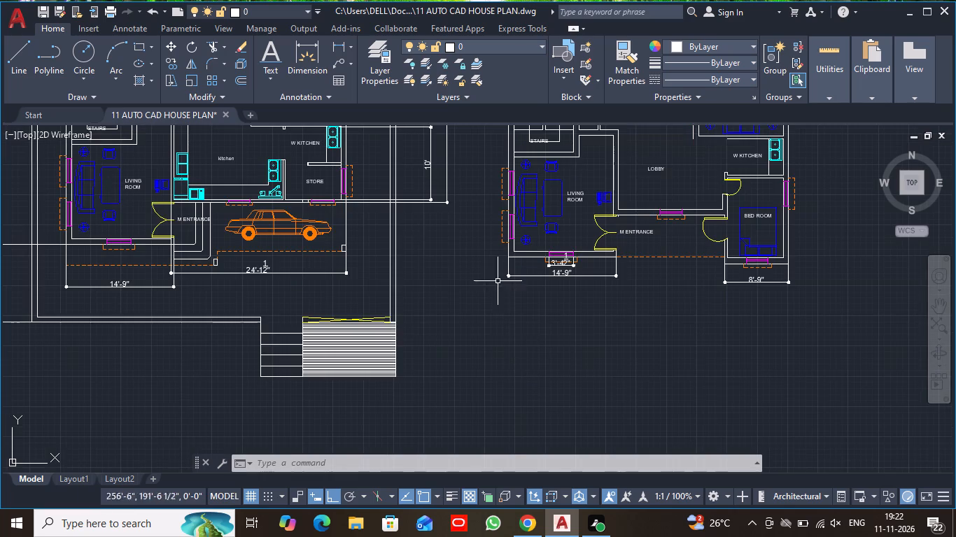
middle_drag(479, 162, 408, 355)
scroll(409, 342, up, 1)
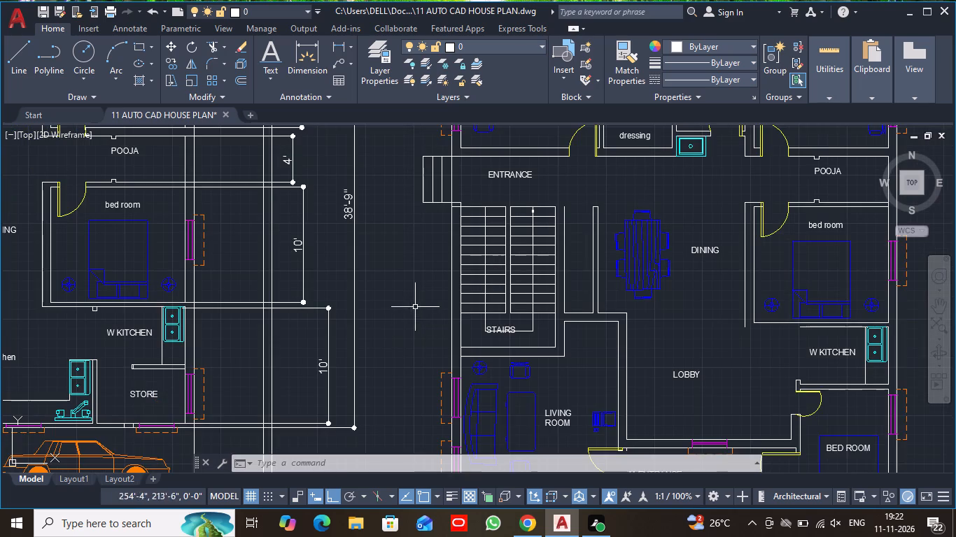
middle_drag(415, 307, 330, 326)
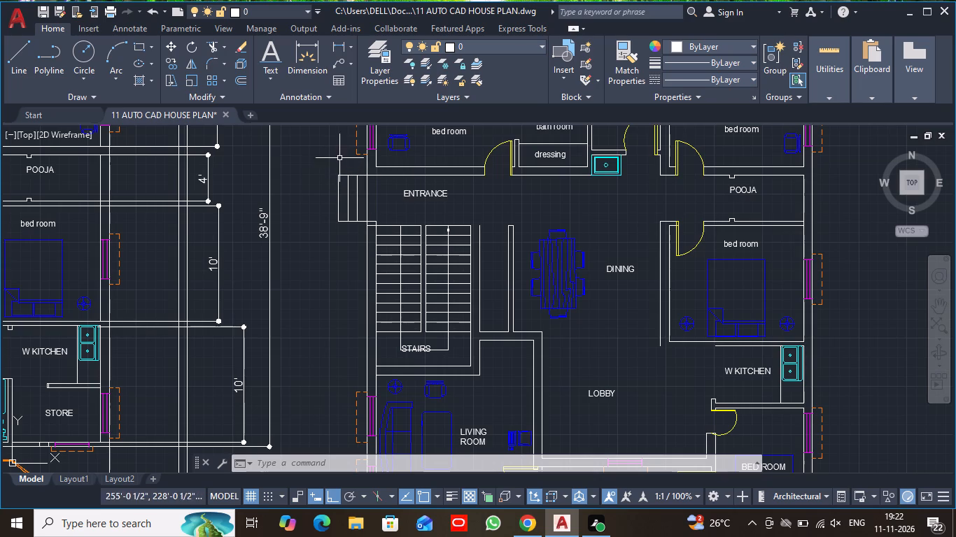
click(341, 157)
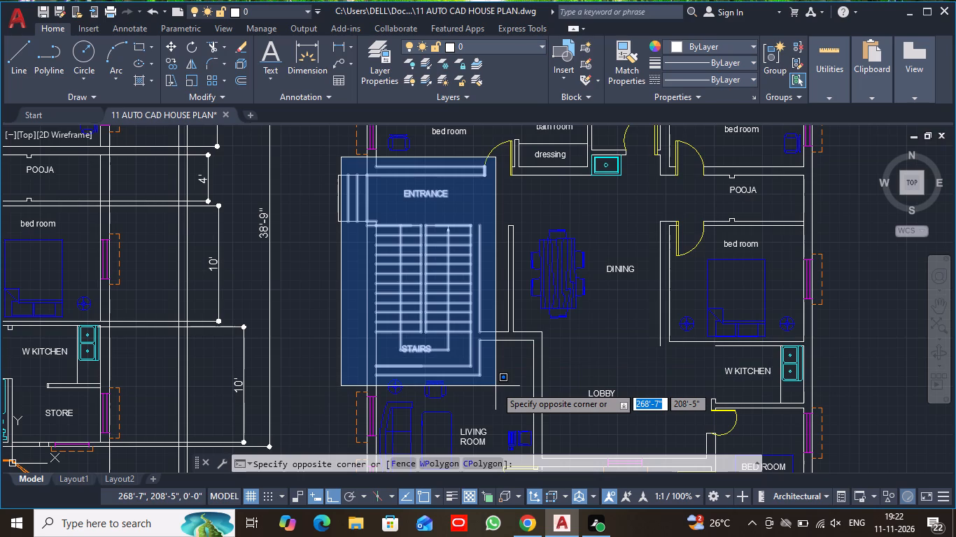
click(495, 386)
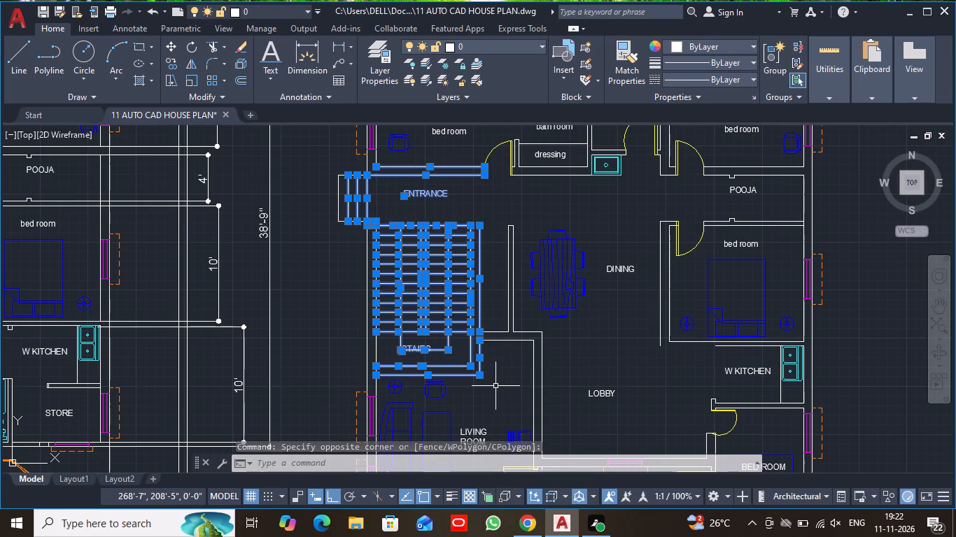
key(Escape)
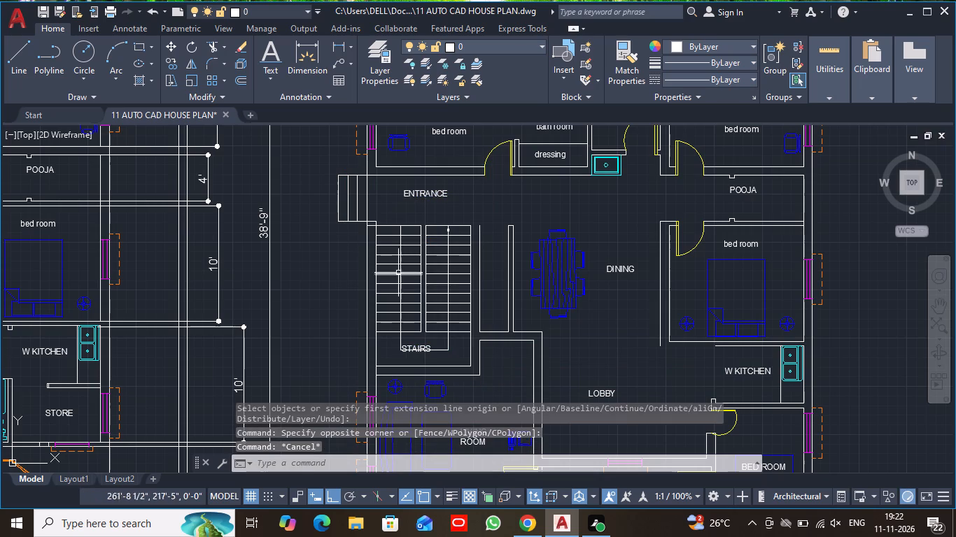
Copy the second plan's entrance steps, entrance label and complete staircase with its walls about 52' due east, into the empty area.
click(328, 164)
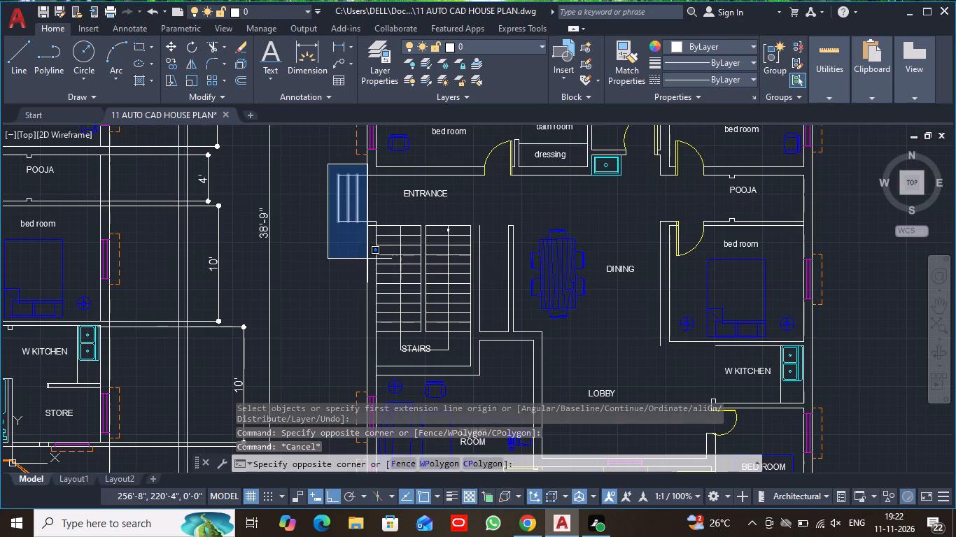
click(494, 382)
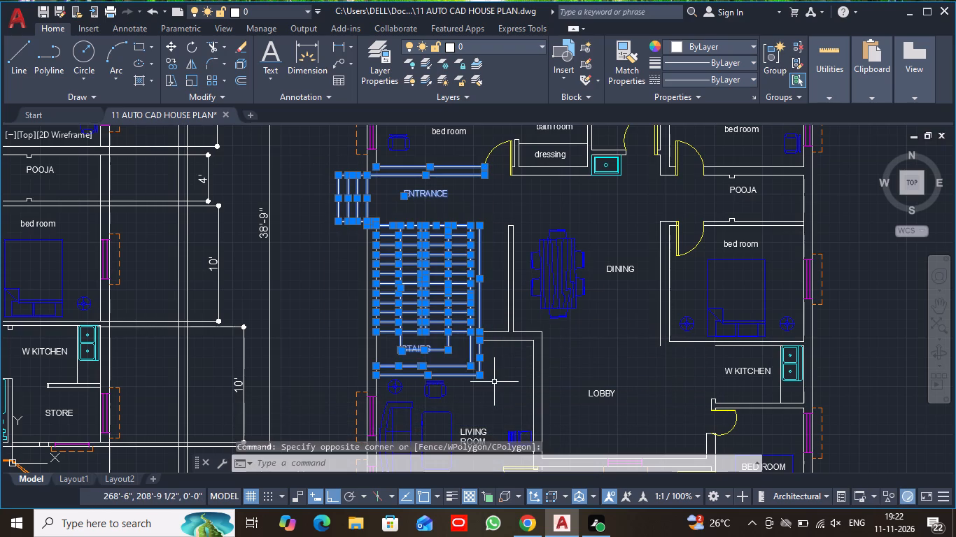
click(170, 61)
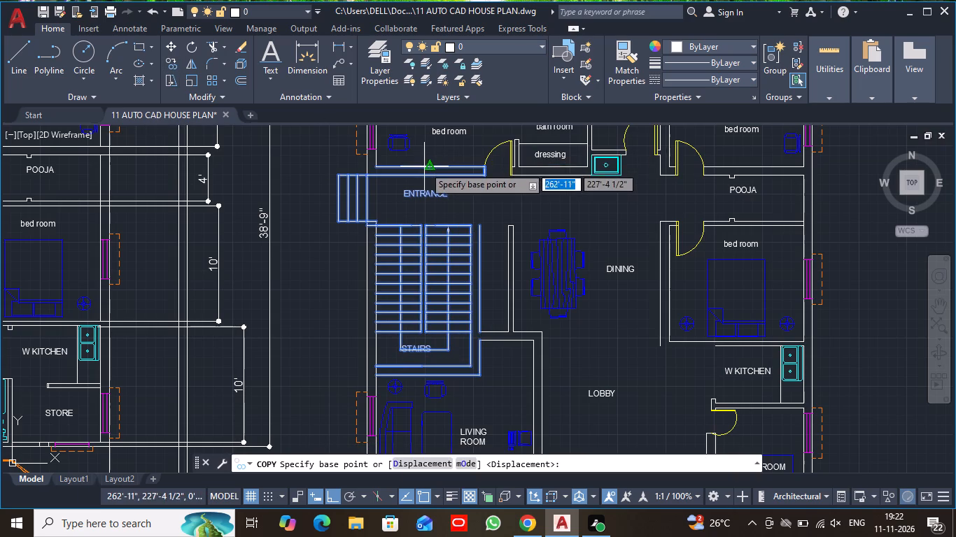
click(430, 167)
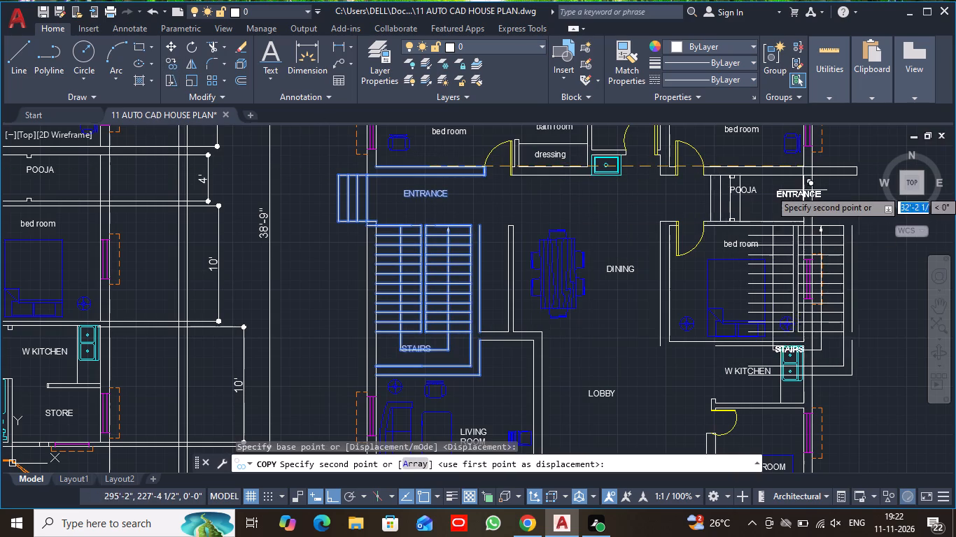
middle_drag(808, 189, 384, 131)
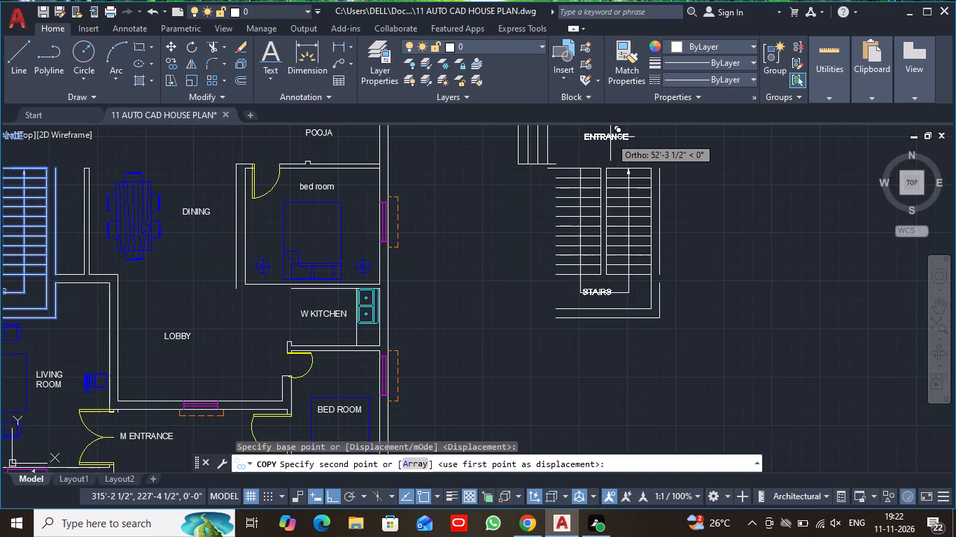
click(610, 137)
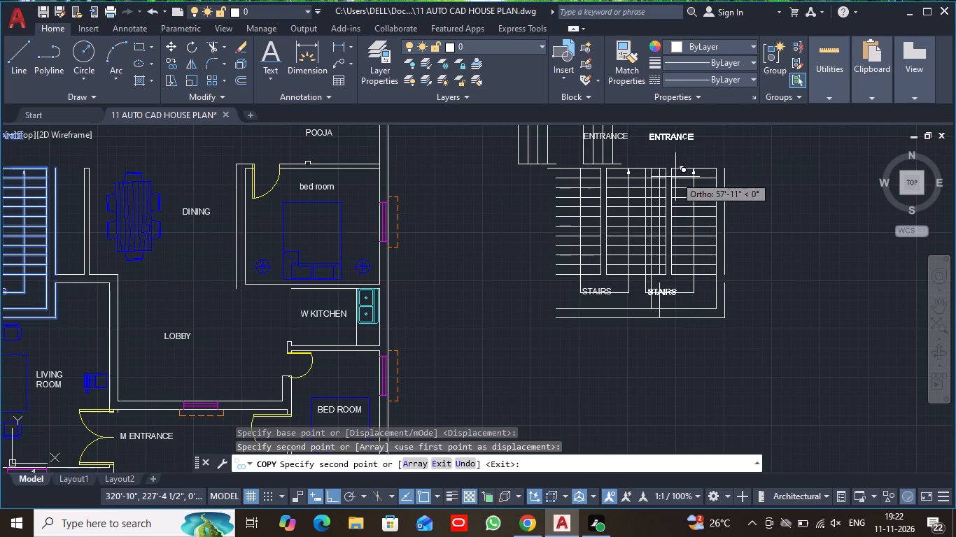
key(Escape)
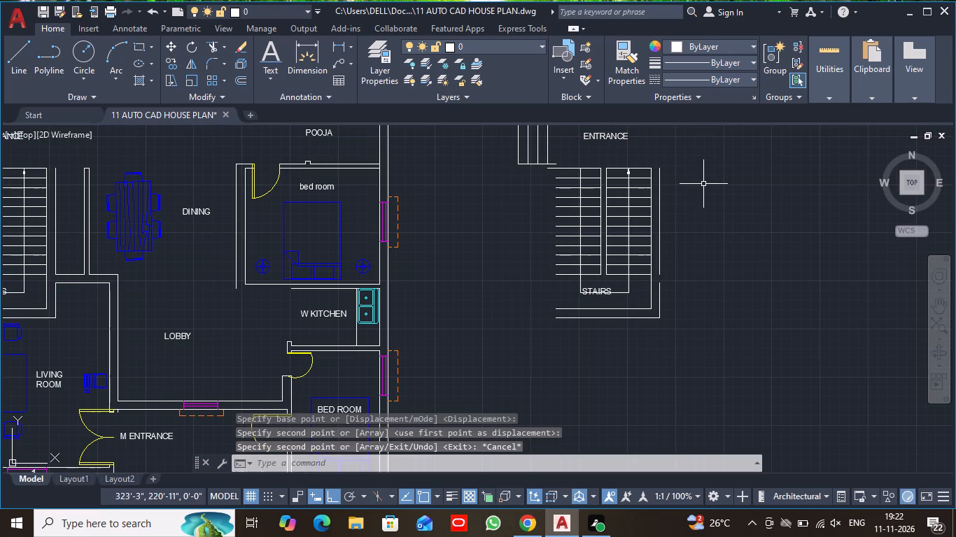
Erase the four vertical lines of the entrance steps in the copied staircase drawing.
scroll(630, 236, down, 1)
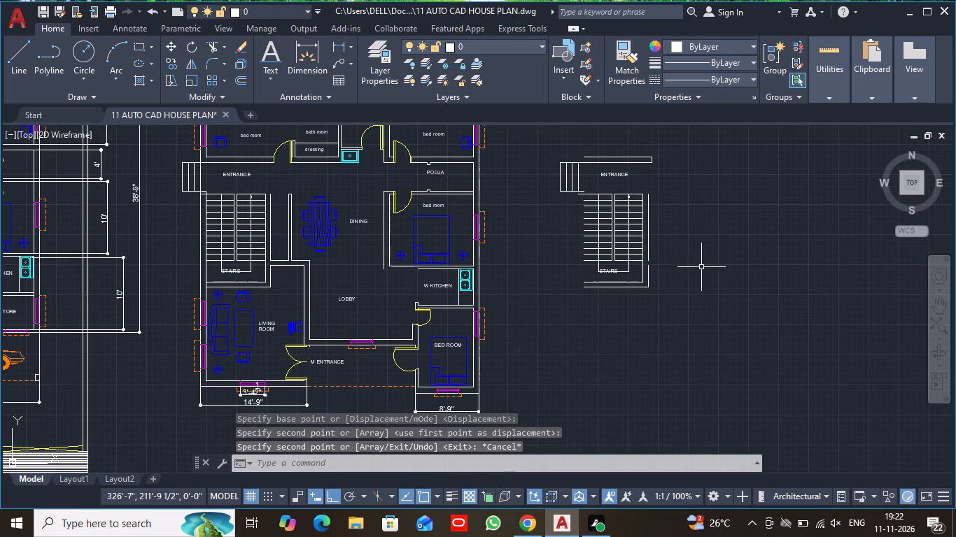
middle_drag(703, 258, 605, 255)
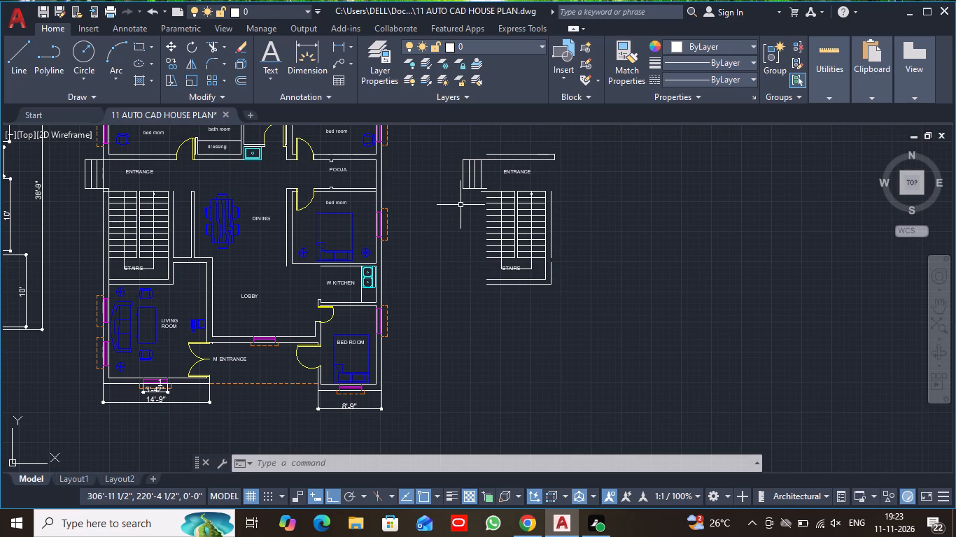
scroll(479, 274, up, 1)
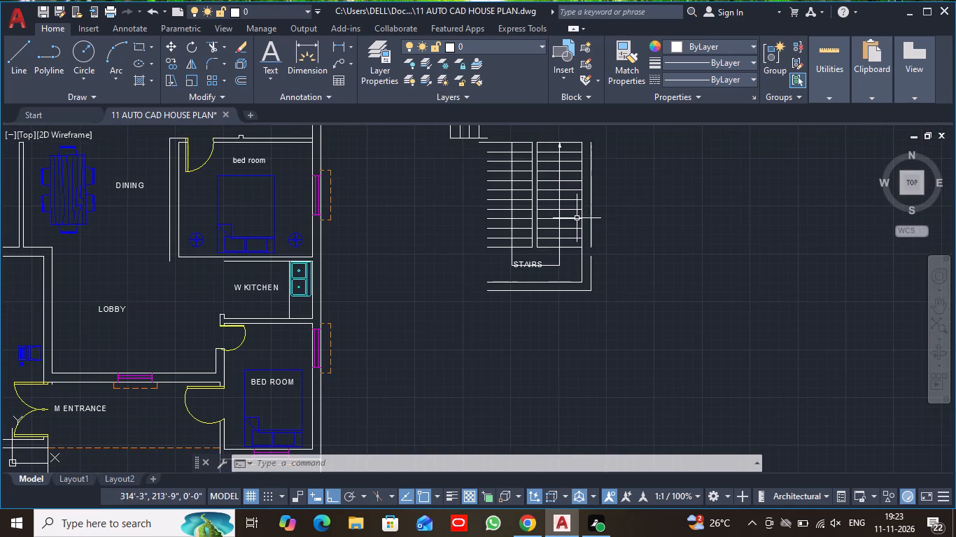
middle_drag(649, 185, 602, 269)
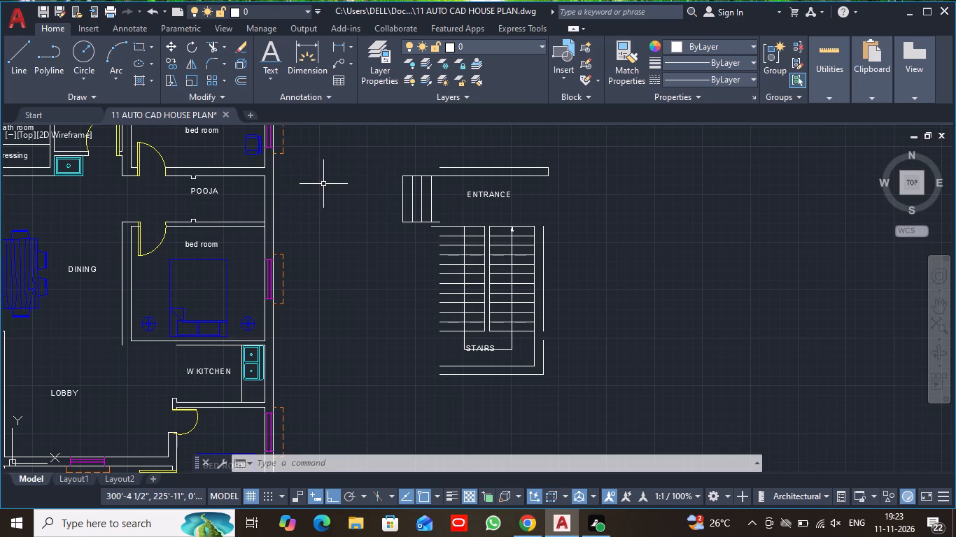
click(403, 196)
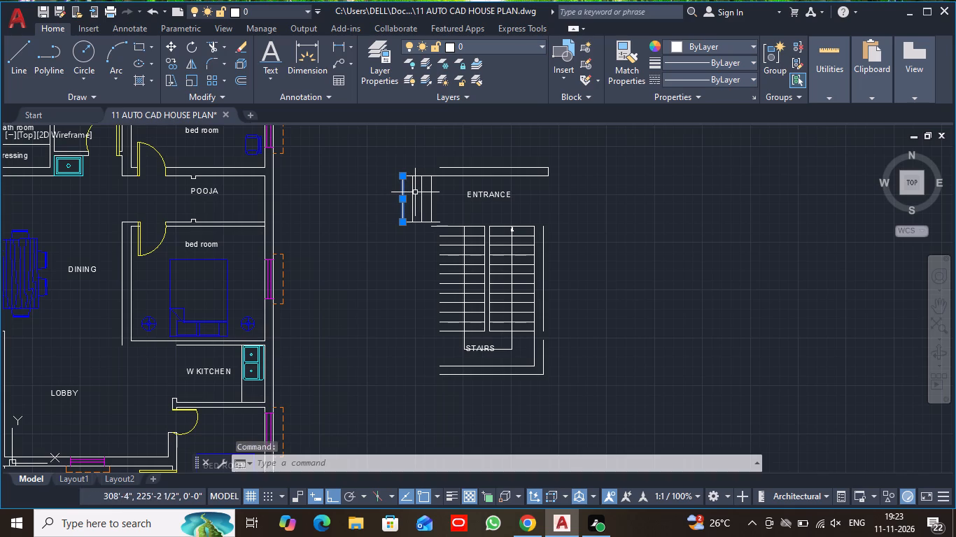
click(412, 196)
click(420, 195)
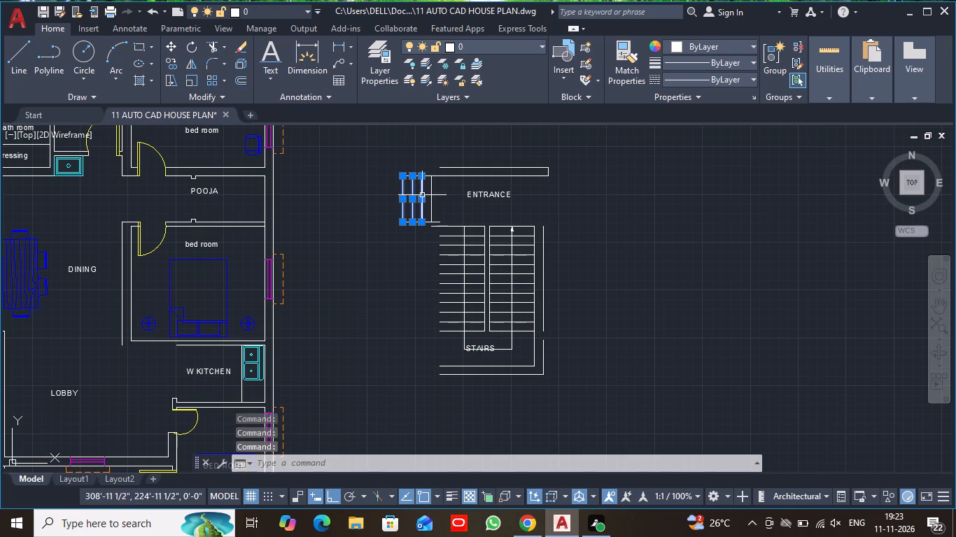
click(431, 194)
key(Delete)
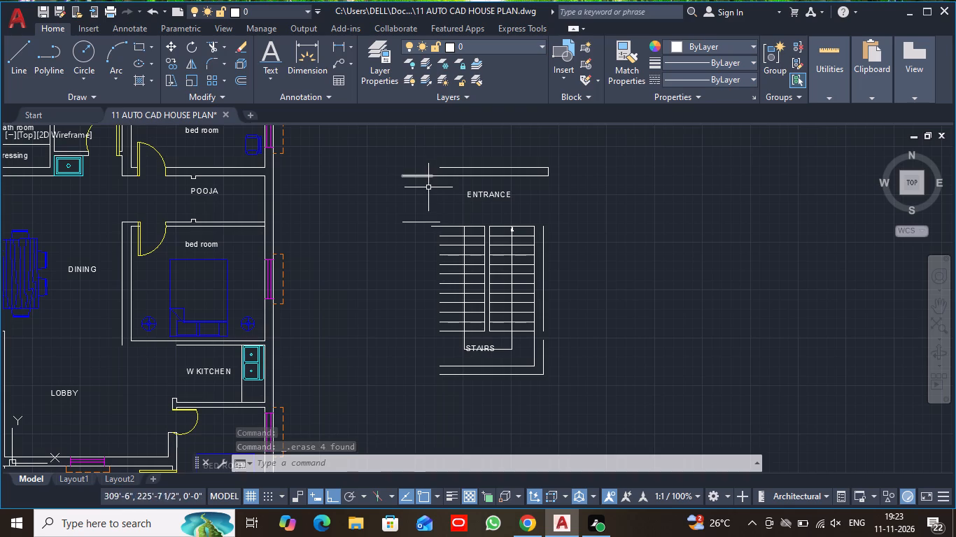
Erase the two horizontal edge lines of the copied entrance steps and the short wall line just above the stairs' northwest corner.
click(426, 177)
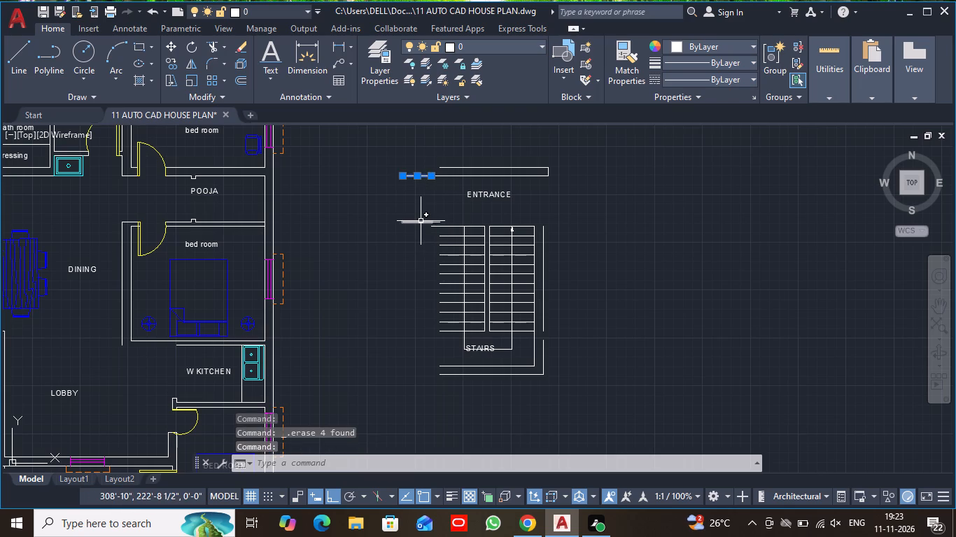
click(421, 221)
key(Delete)
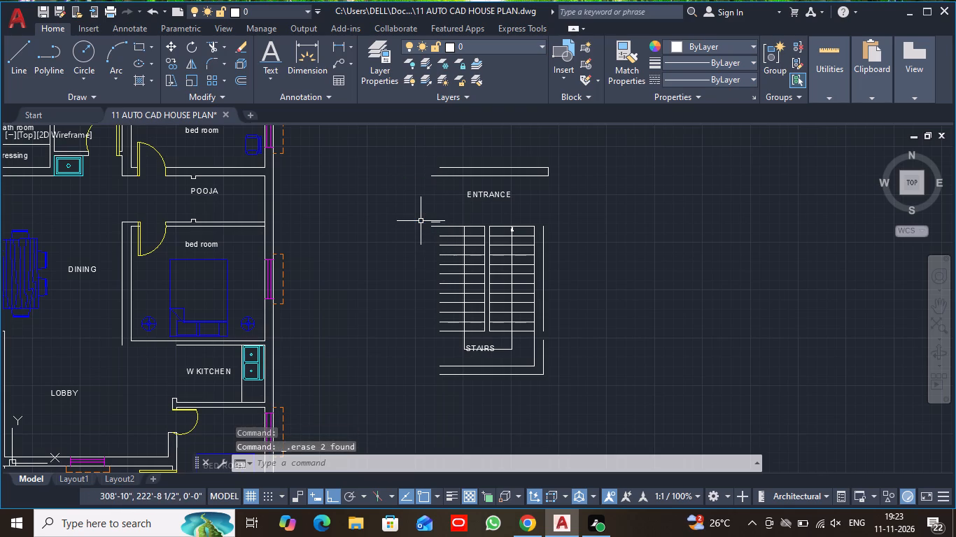
scroll(479, 204, up, 3)
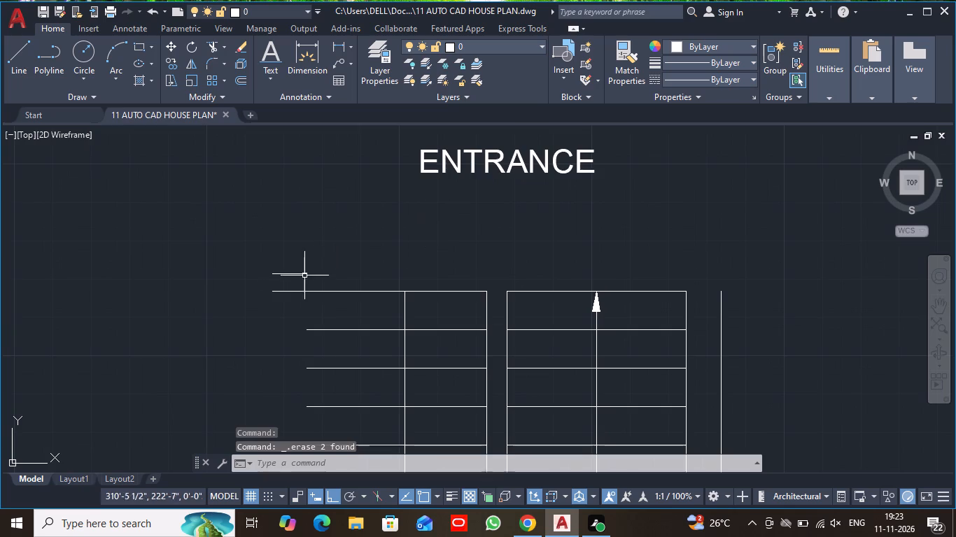
click(286, 275)
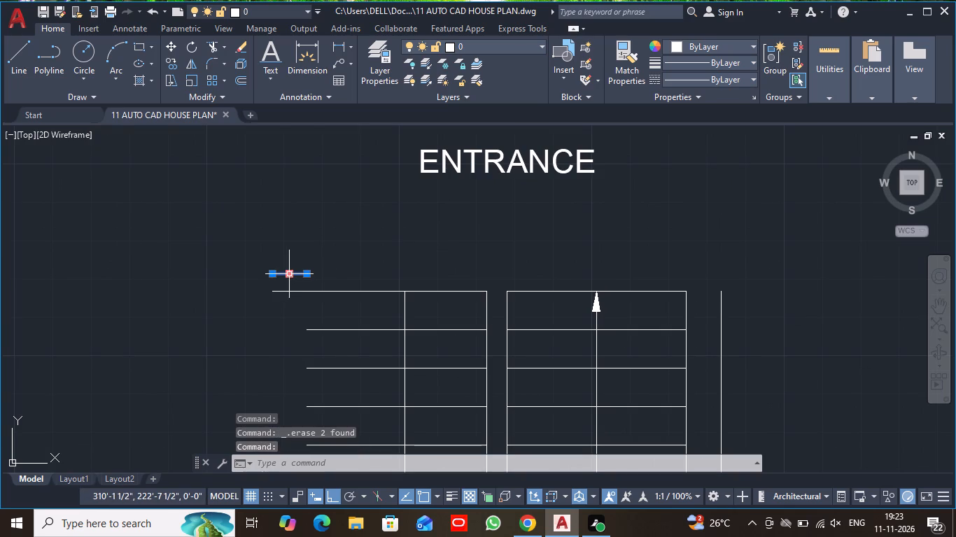
key(Delete)
scroll(286, 275, down, 3)
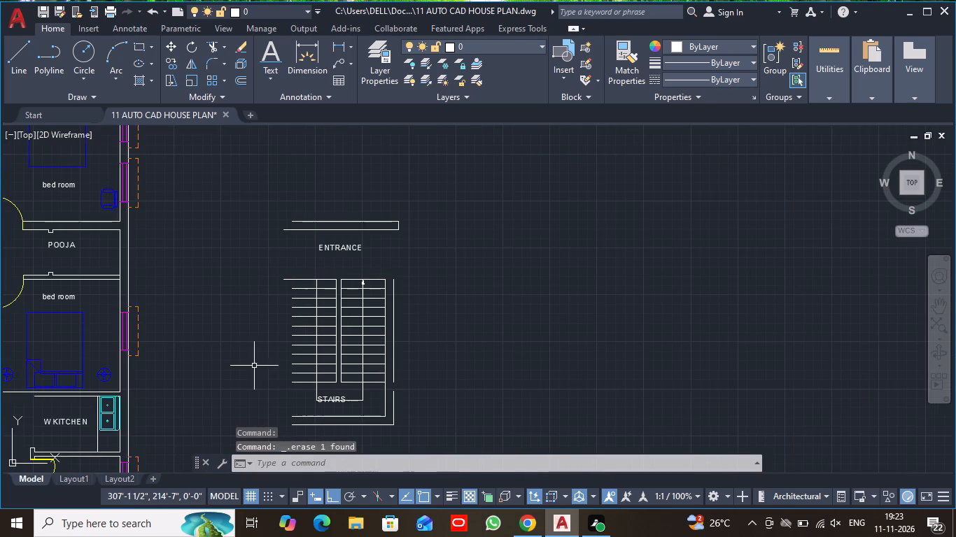
middle_drag(254, 366, 274, 289)
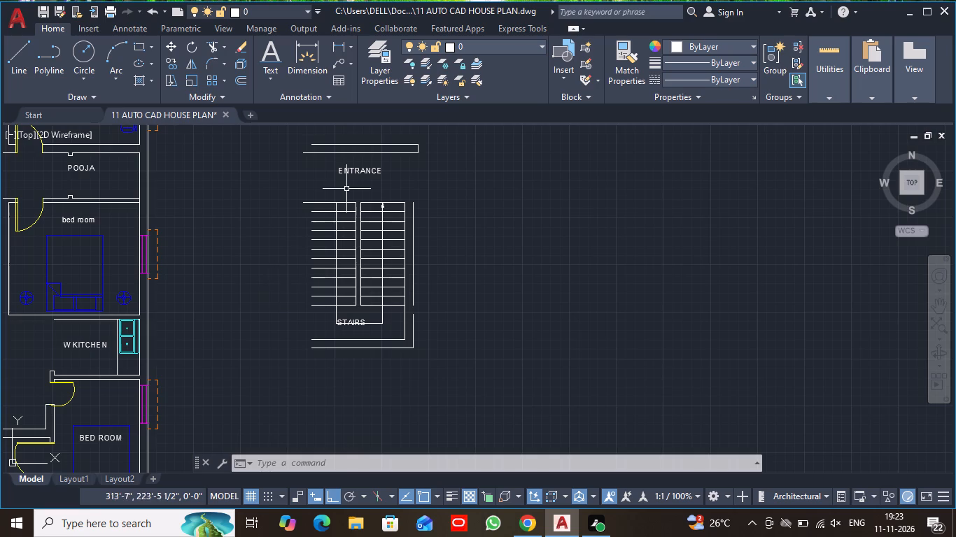
Draw the copied staircase's inner west wall line, about 16'-6 1/2" long, from the inner southwest corner north to the entrance wall's lower line.
click(15, 52)
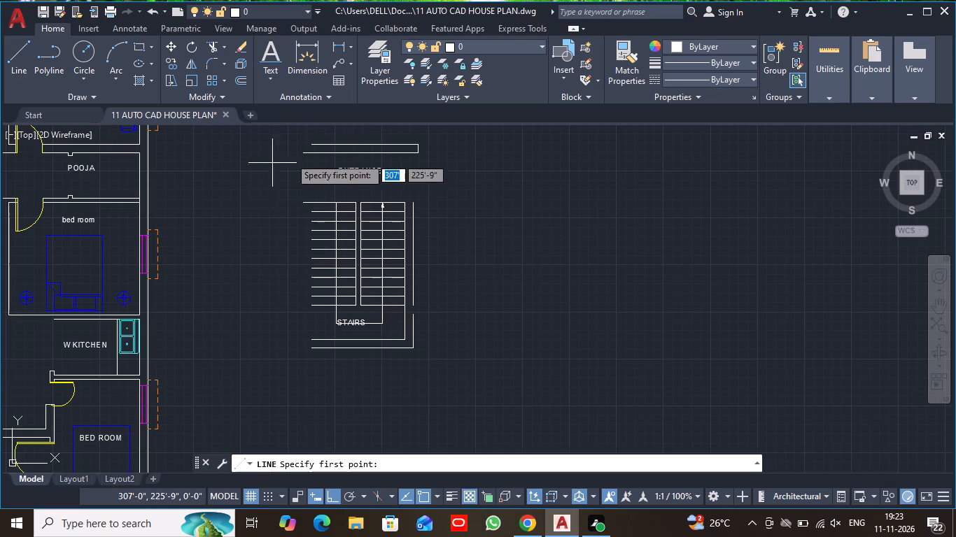
click(309, 339)
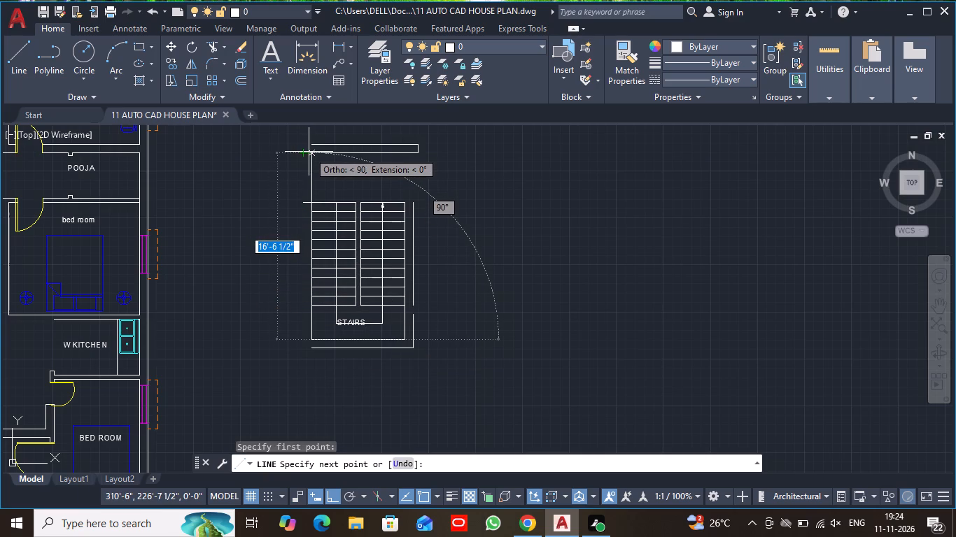
click(311, 152)
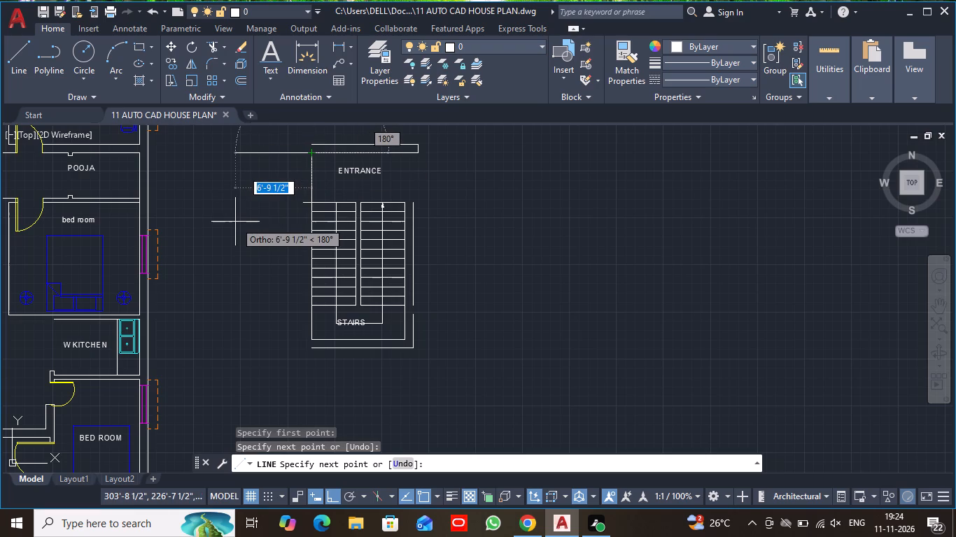
key(Escape)
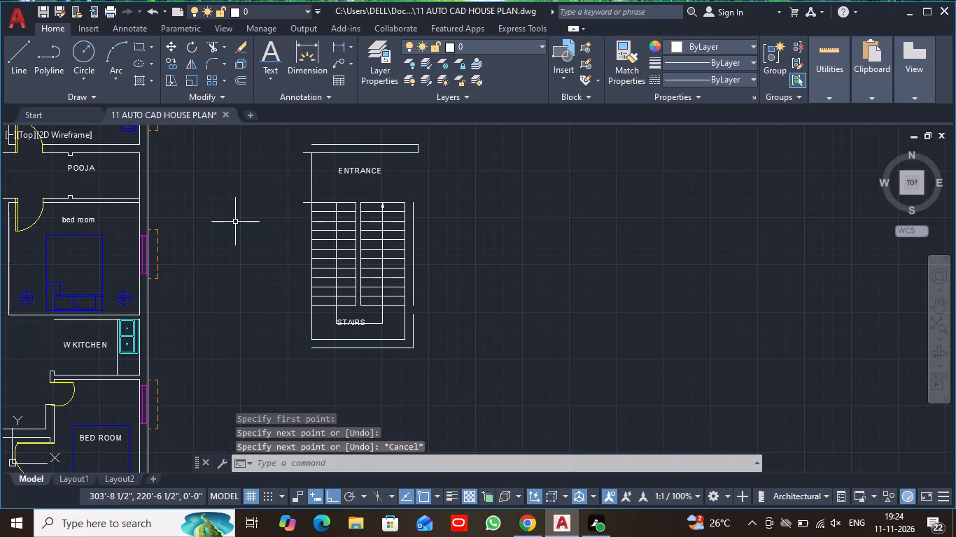
Offset the new inner west wall line 9" outward to the west.
scroll(235, 222, up, 1)
middle_drag(270, 203, 267, 251)
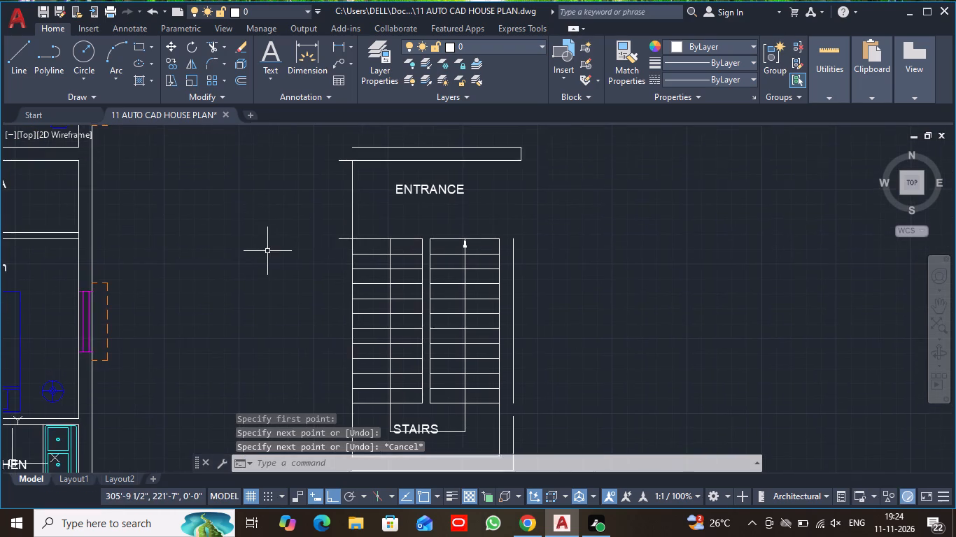
scroll(267, 251, down, 1)
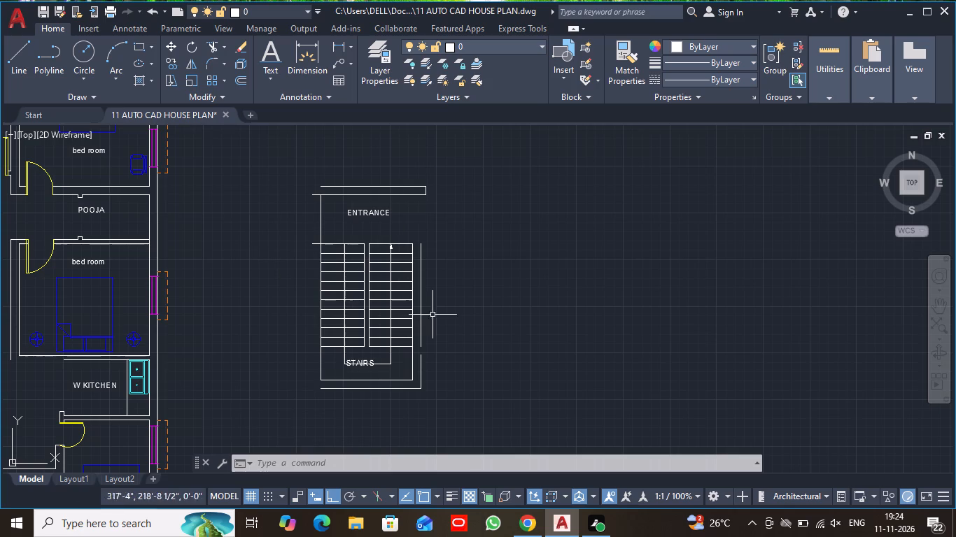
click(239, 77)
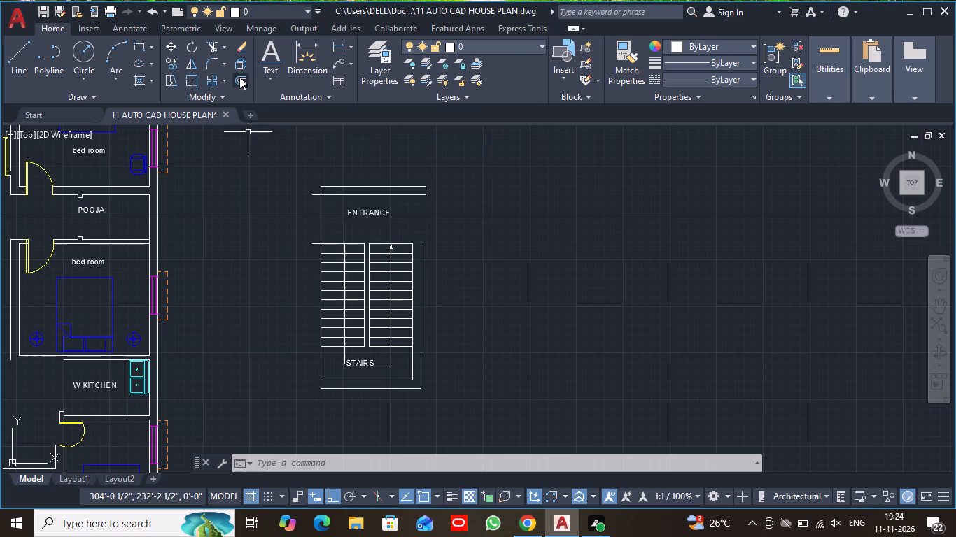
text(9")
key(Return)
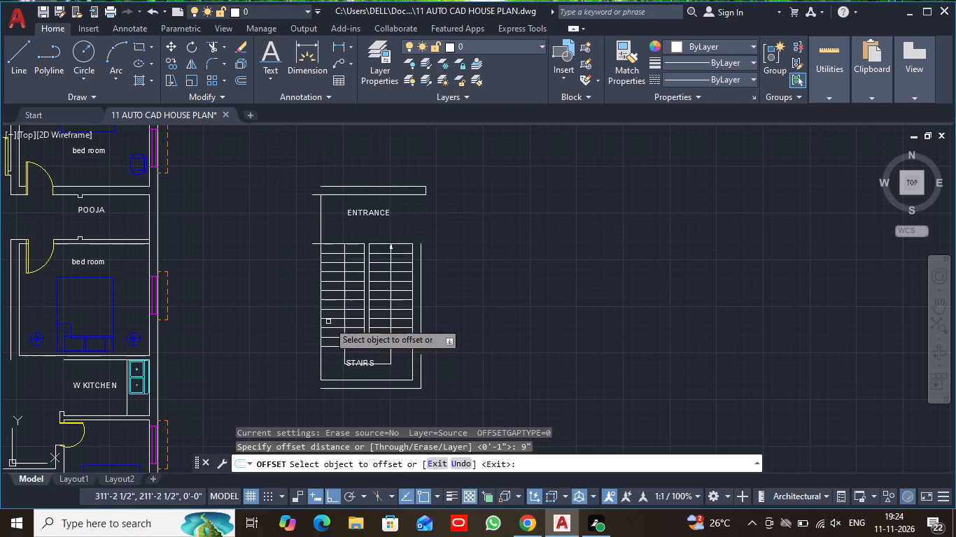
click(319, 298)
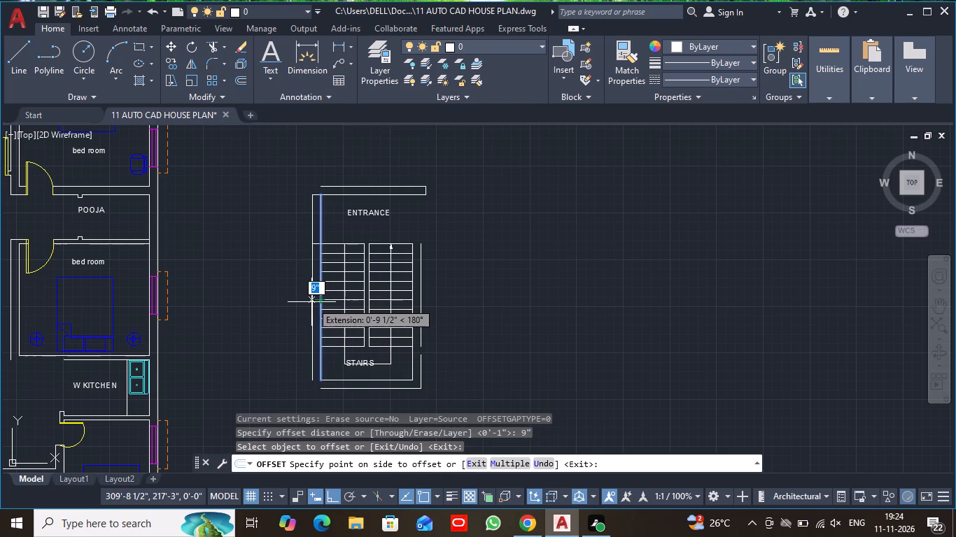
click(311, 303)
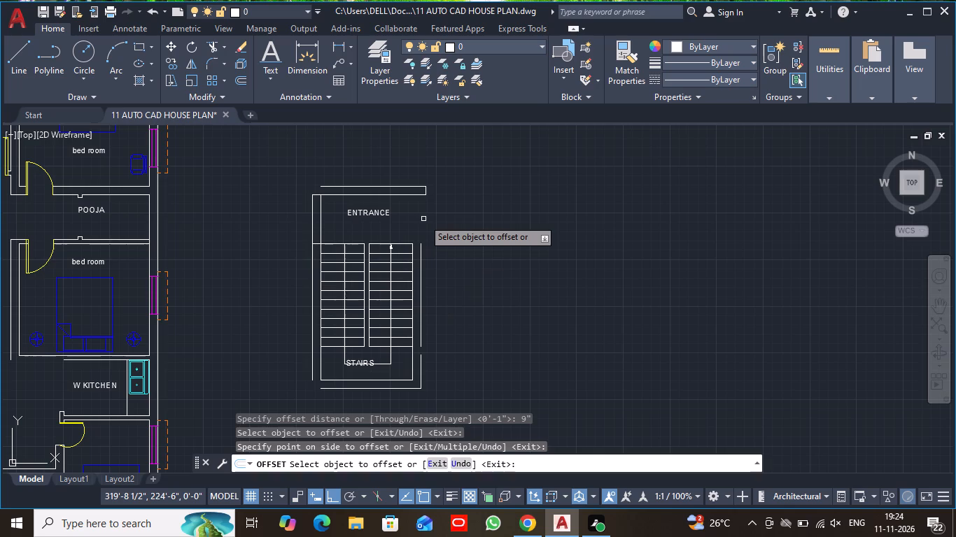
key(Escape)
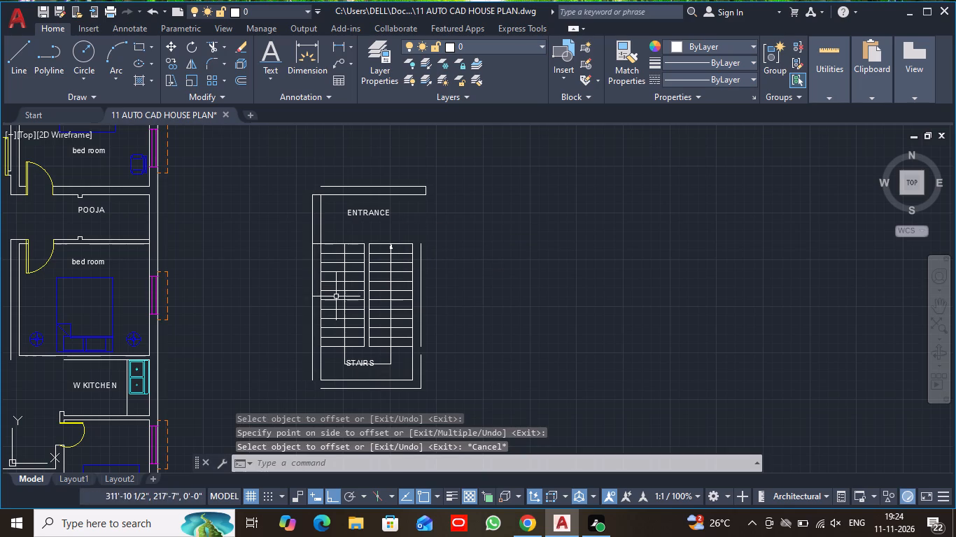
Trim the two short horizontal stubs between the west wall lines, at the entrance wall and at the first stair line.
scroll(320, 299, up, 1)
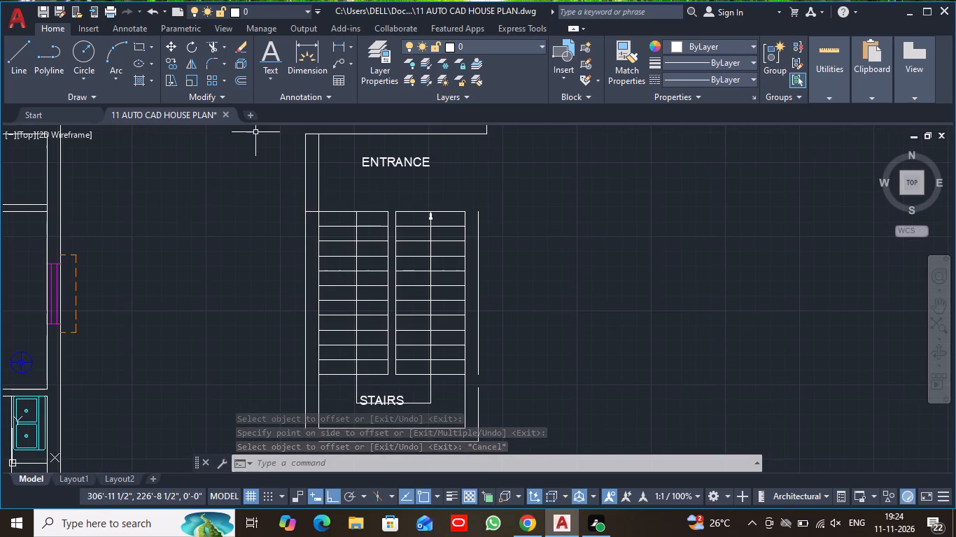
middle_drag(255, 132, 183, 263)
text(TR)
key(space)
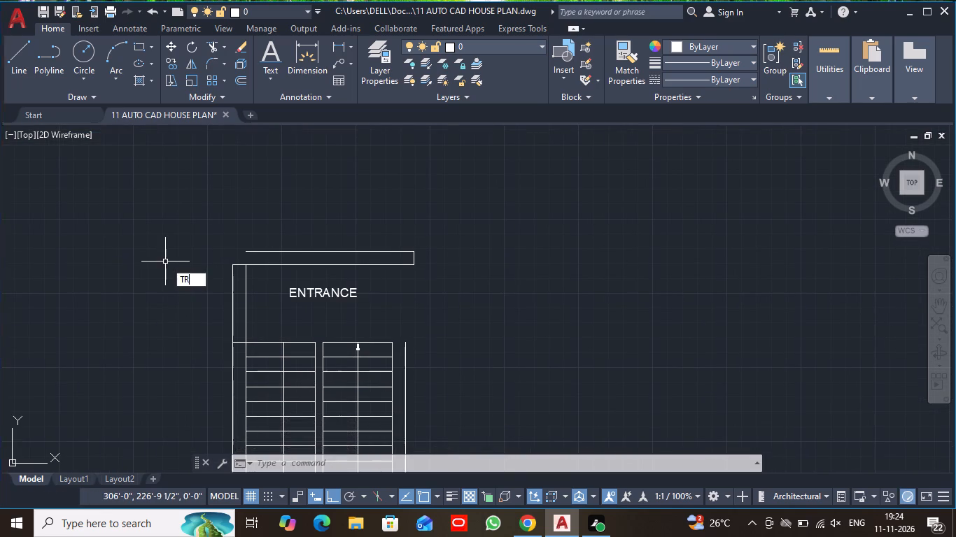
scroll(165, 262, up, 2)
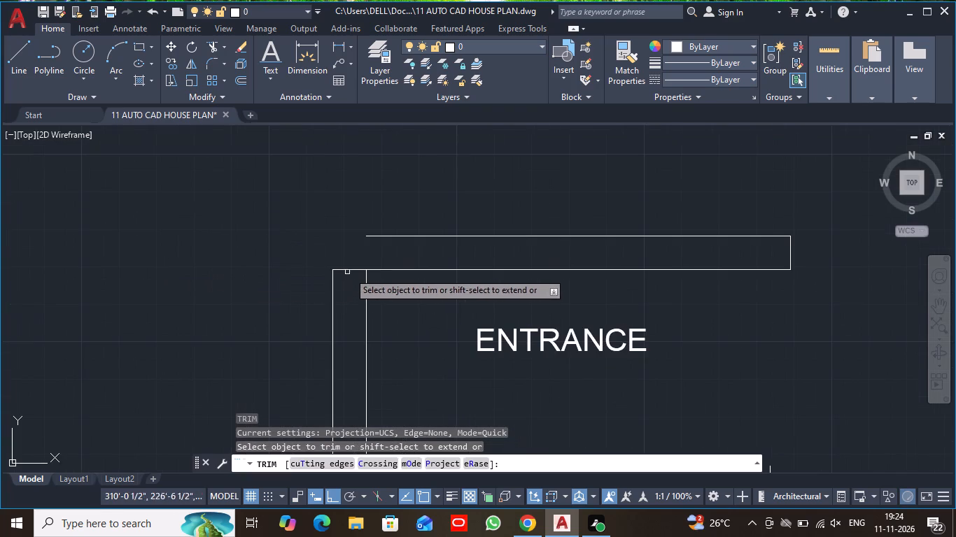
click(355, 270)
scroll(347, 320, down, 2)
middle_drag(349, 324, 312, 170)
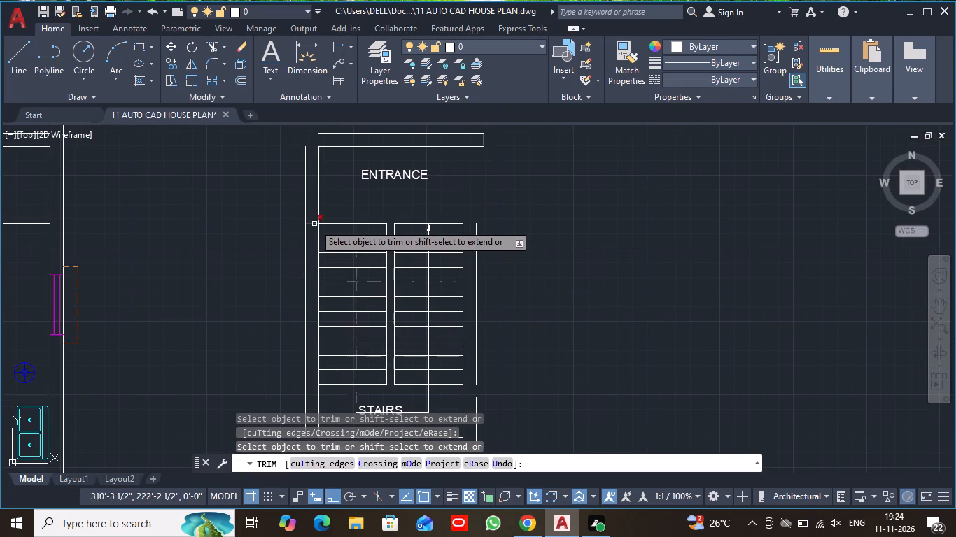
click(314, 224)
scroll(369, 190, down, 1)
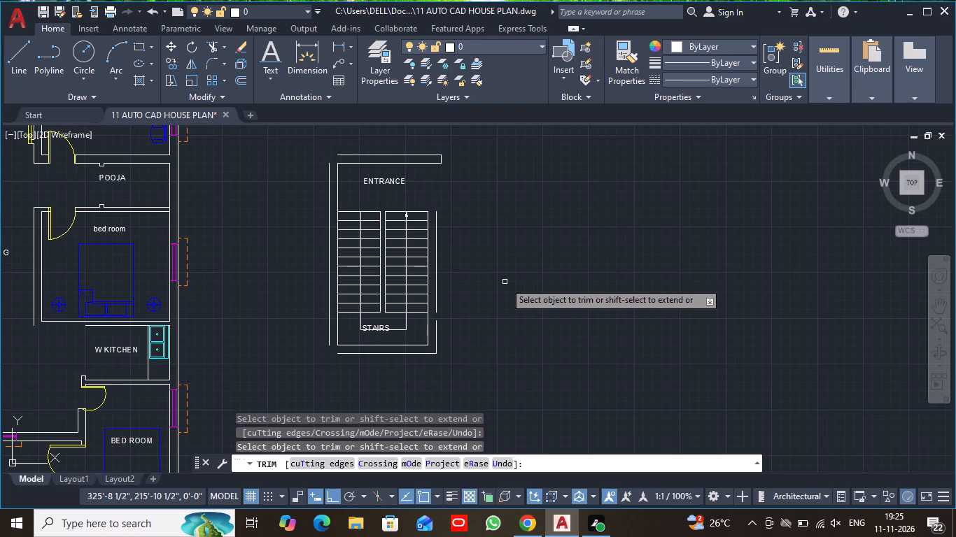
scroll(505, 282, up, 1)
scroll(505, 282, down, 1)
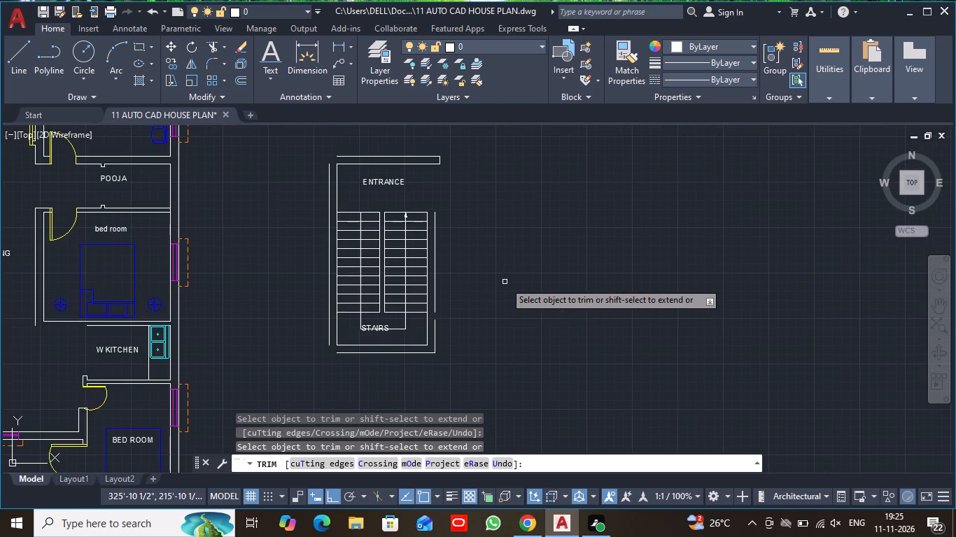
middle_drag(486, 299, 512, 291)
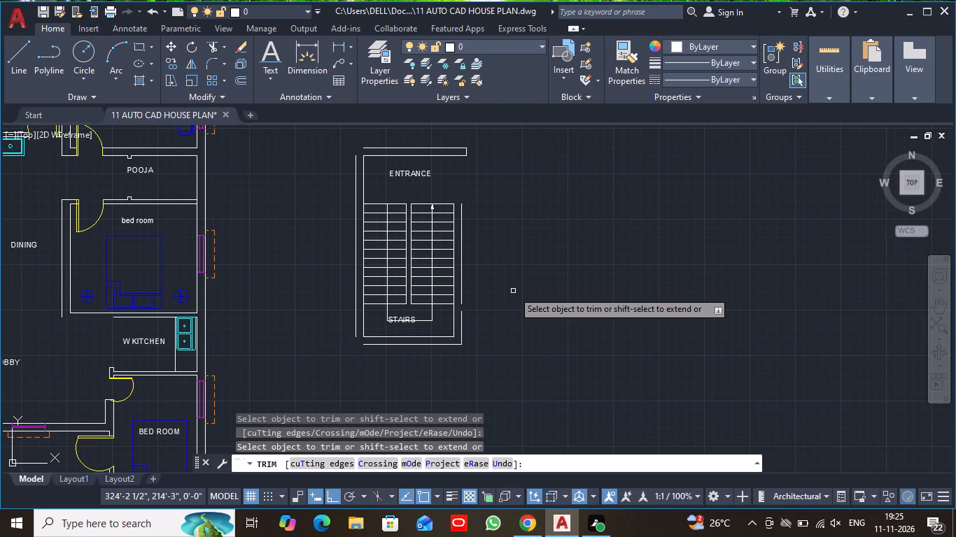
key(Escape)
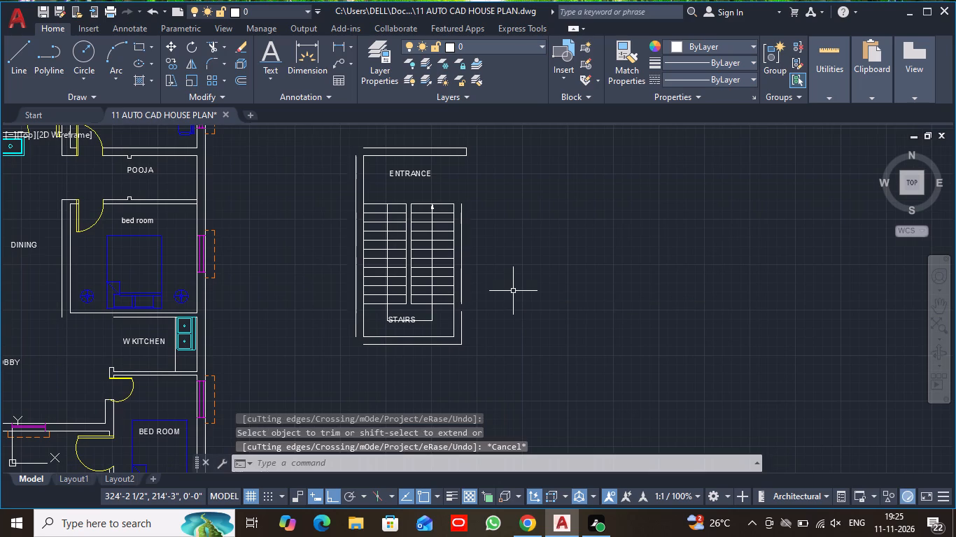
Close the outer northwest wall corner with a 9" line west from the entrance wall's upper line and a 9" line down to the outer west line.
click(13, 52)
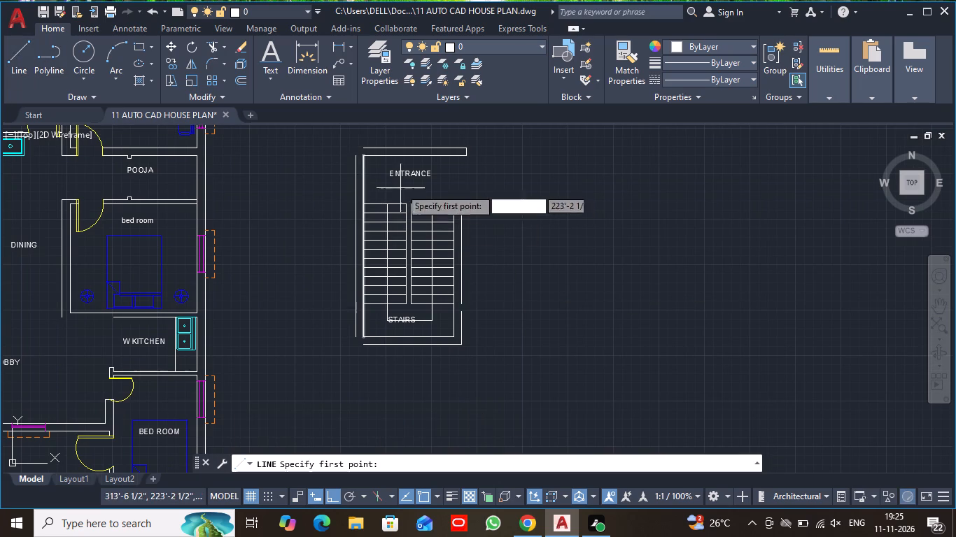
click(361, 149)
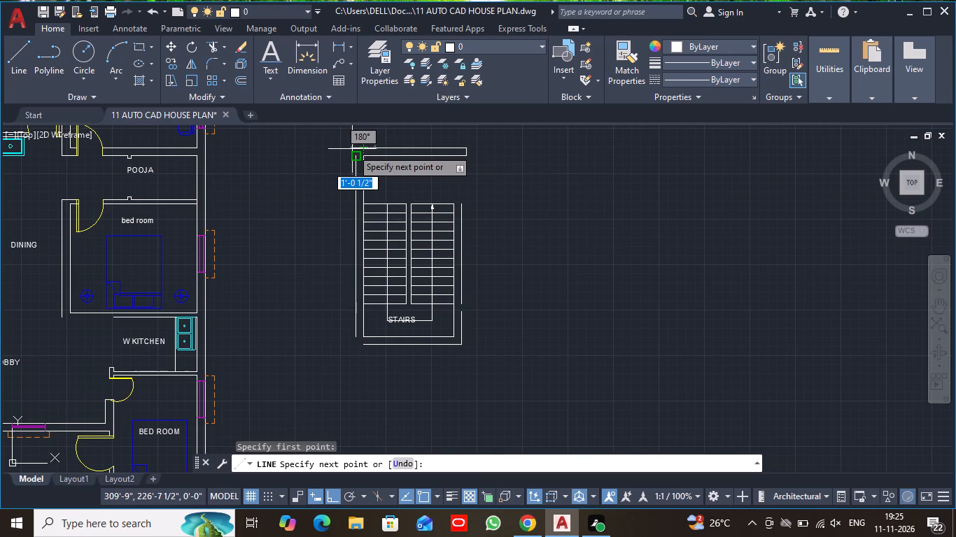
scroll(352, 149, up, 5)
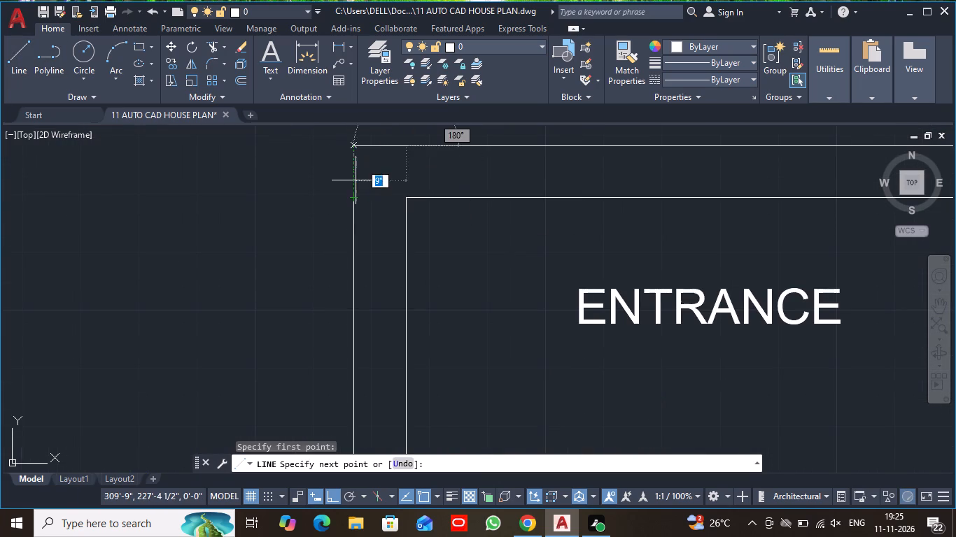
click(355, 145)
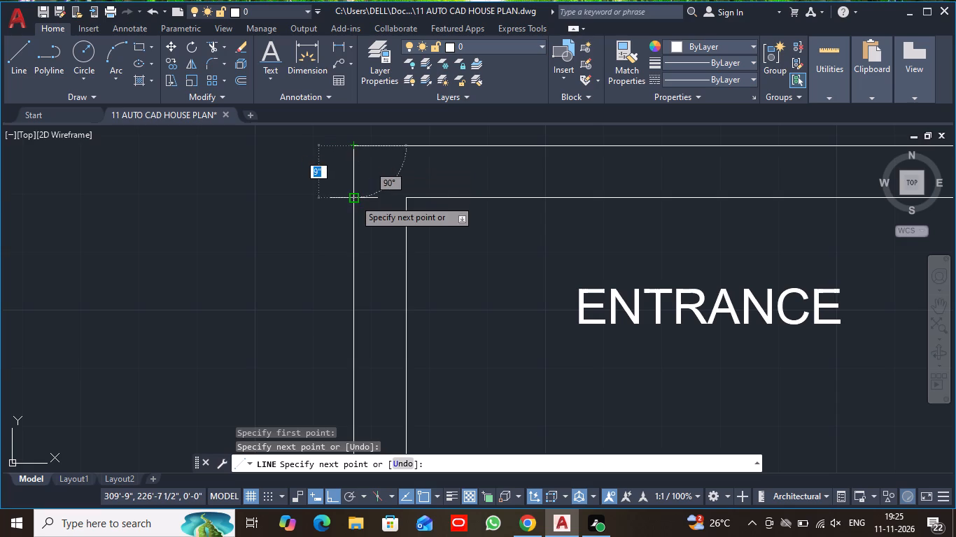
click(354, 199)
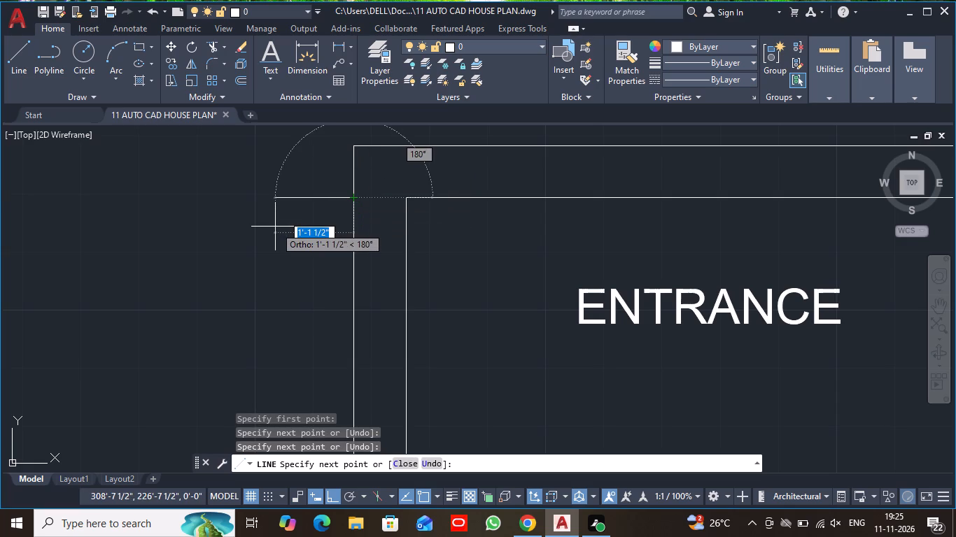
key(Escape)
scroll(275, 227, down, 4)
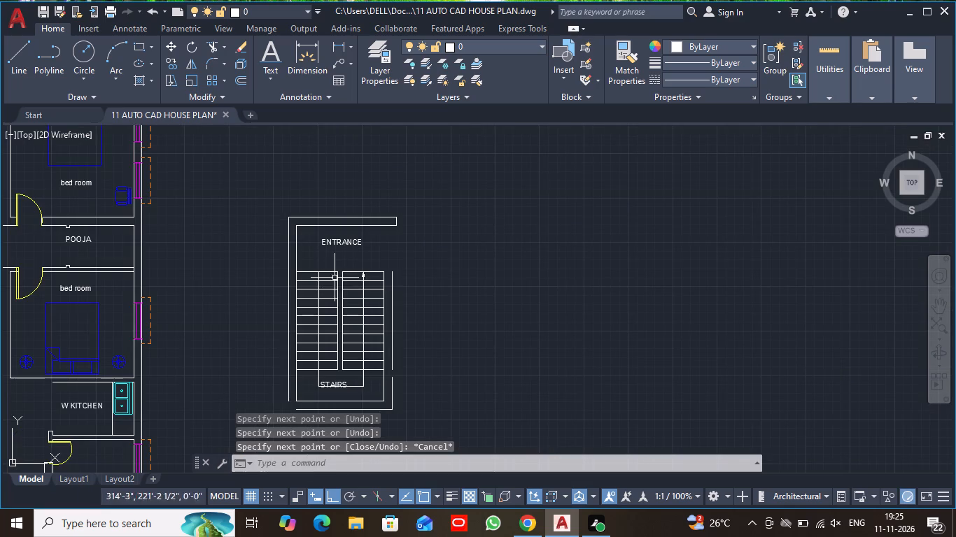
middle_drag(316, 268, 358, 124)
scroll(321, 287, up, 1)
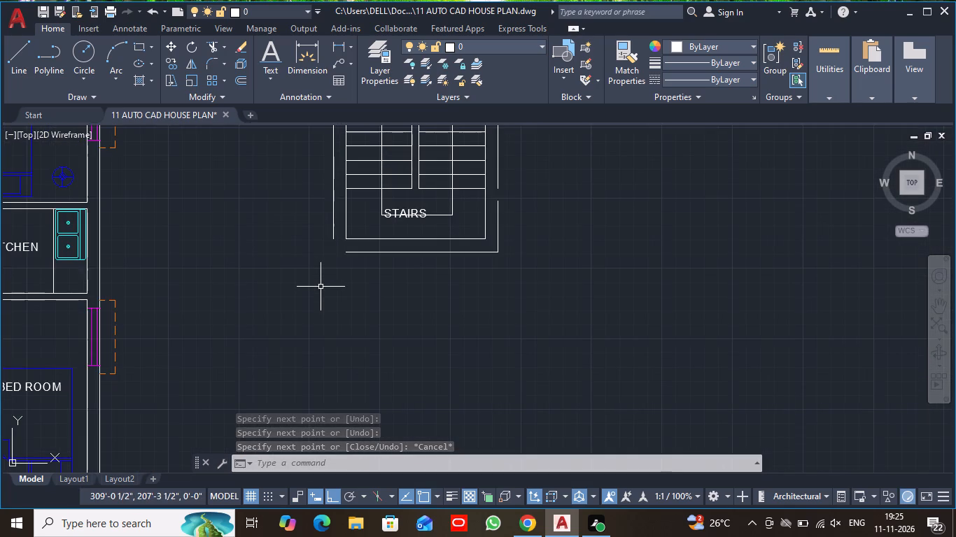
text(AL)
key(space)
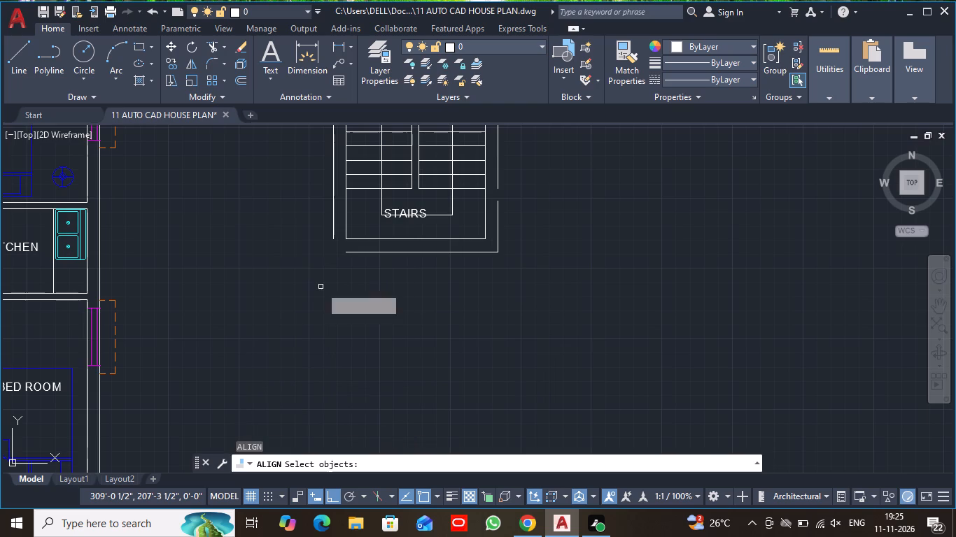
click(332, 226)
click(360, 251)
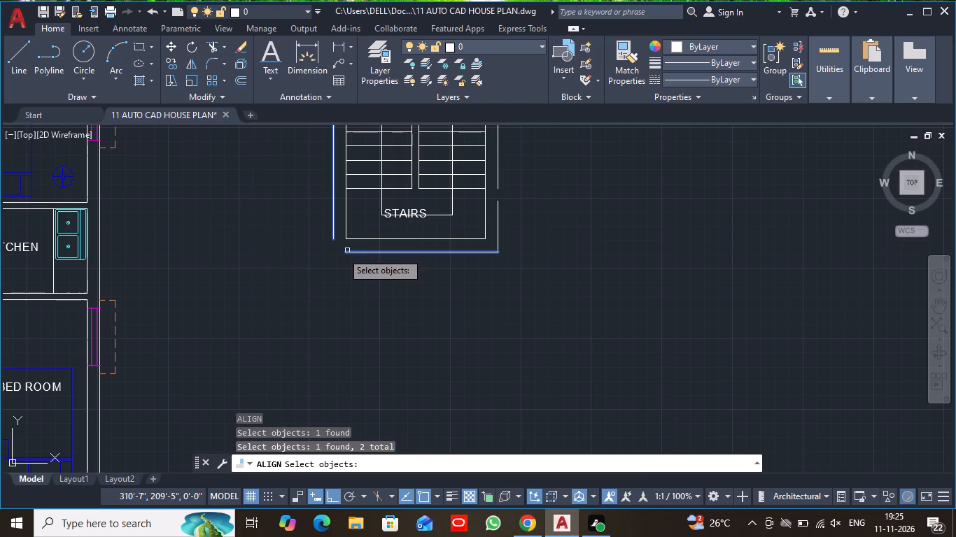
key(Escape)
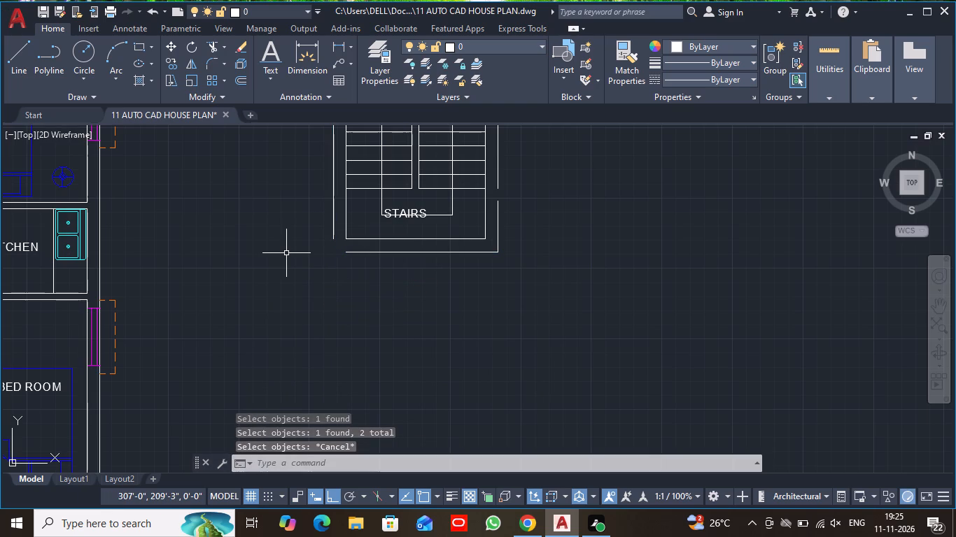
Close the outer southwest wall corner with a 9" line down from the outer west line and a 9" line east to the south wall's outer line.
click(10, 59)
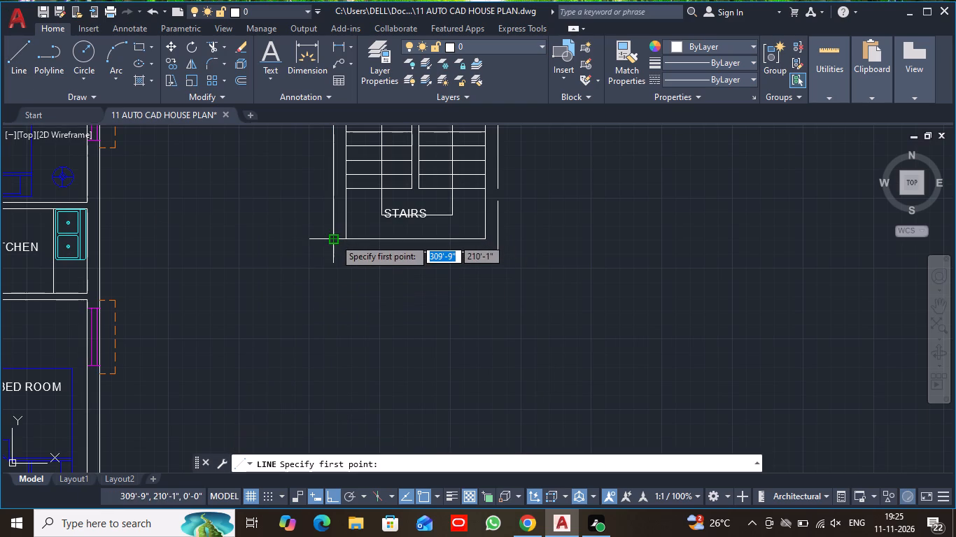
scroll(334, 239, up, 3)
click(328, 241)
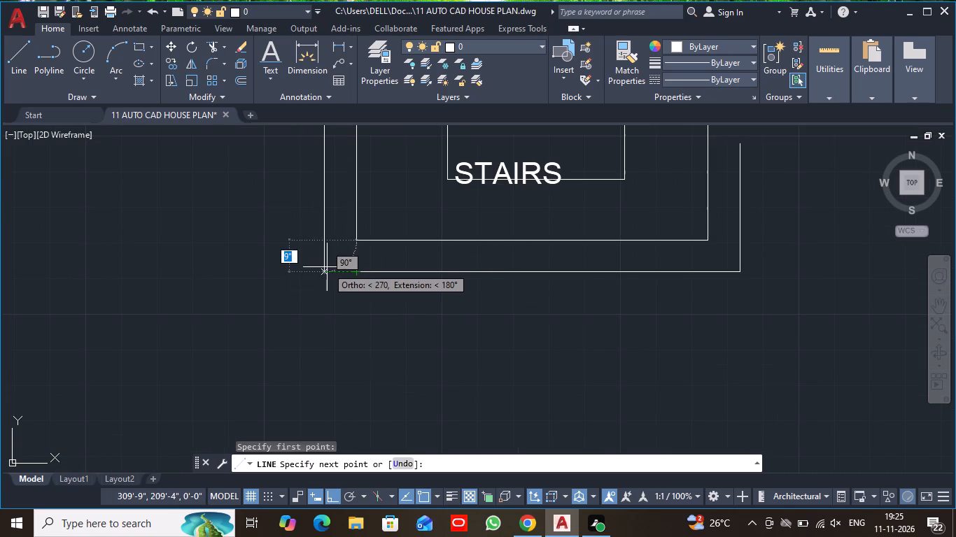
click(325, 268)
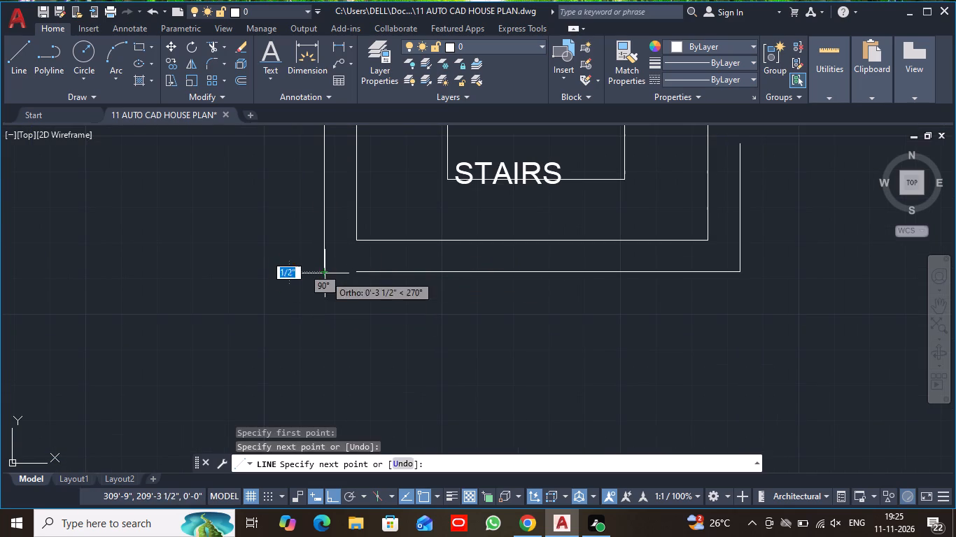
click(325, 271)
click(360, 271)
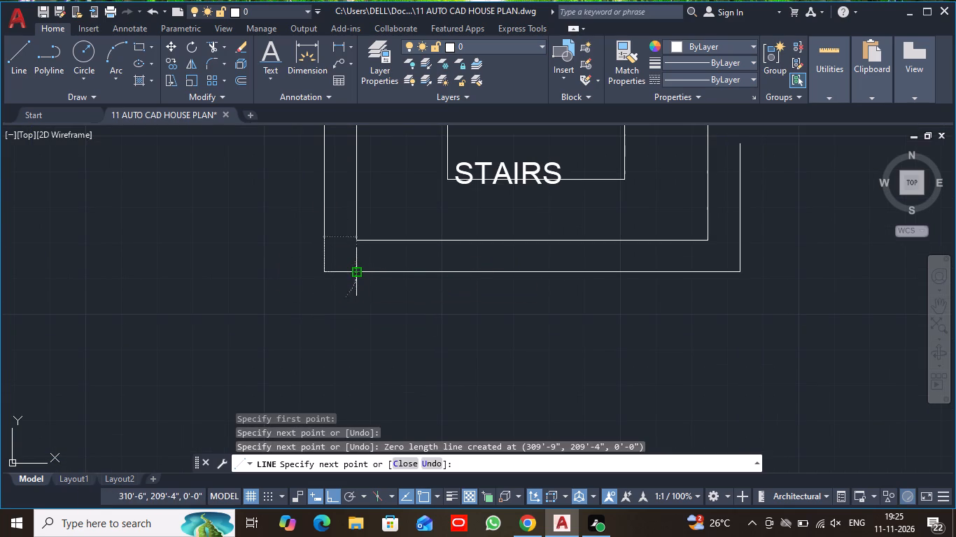
key(Escape)
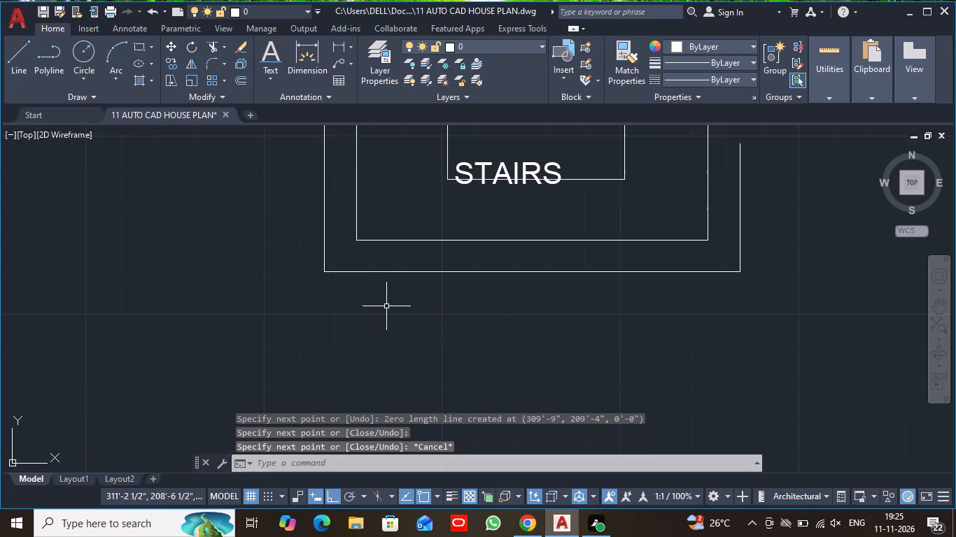
middle_drag(777, 243, 762, 248)
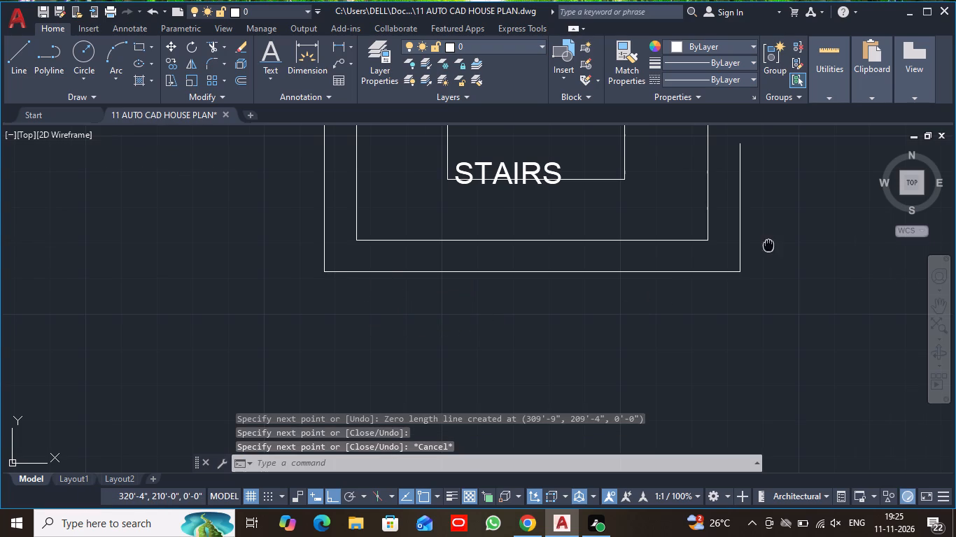
Extend the outer east wall line south across the gap beside the stairs to join its lower segment.
middle_drag(762, 248, 473, 333)
text(EX)
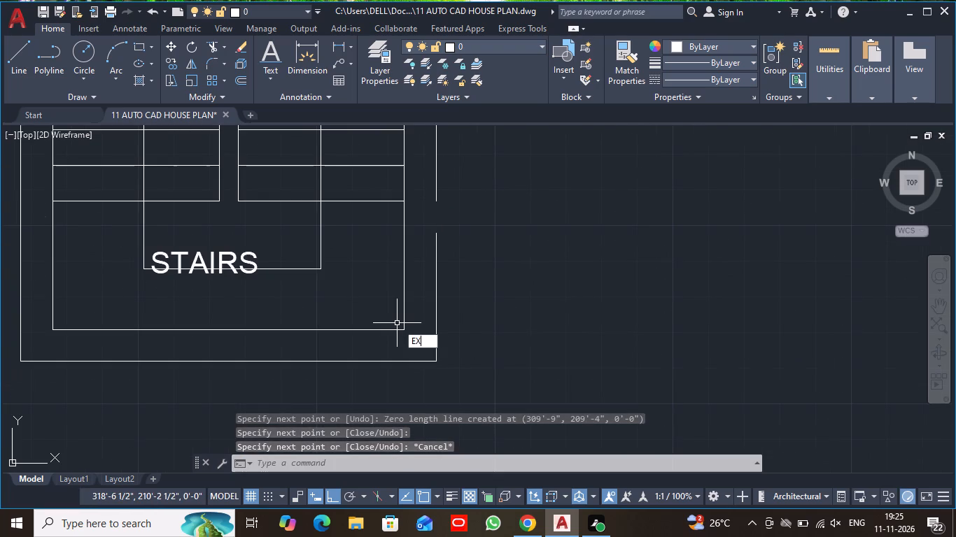
key(space)
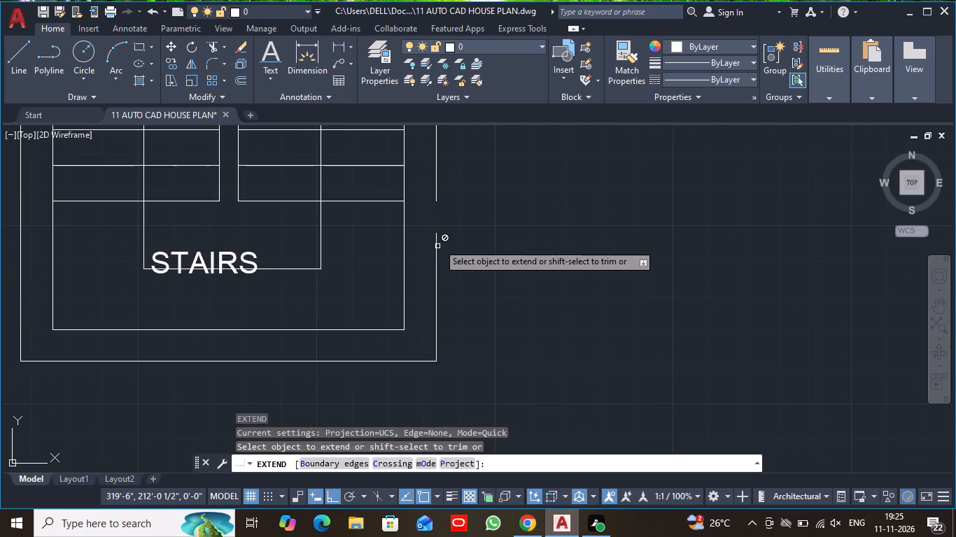
click(435, 192)
scroll(468, 193, down, 3)
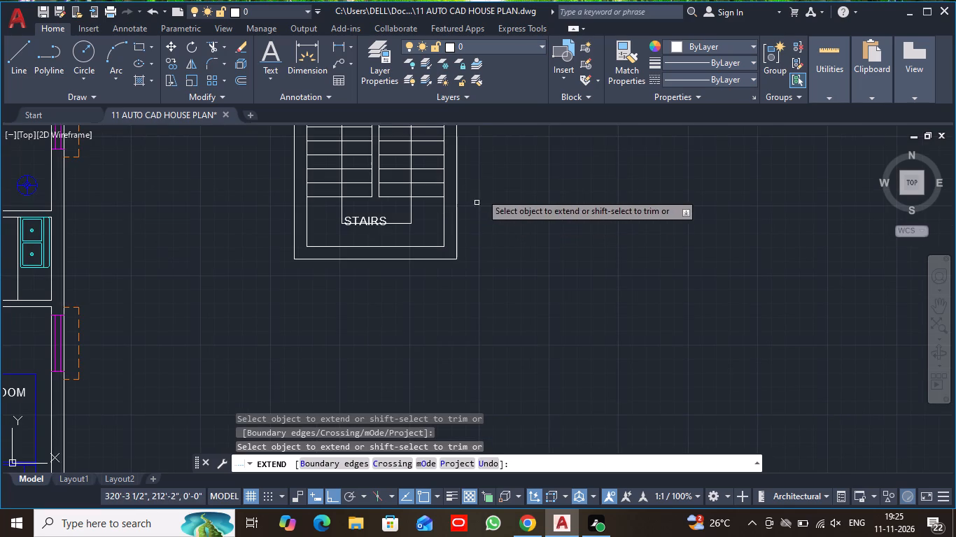
middle_drag(481, 176, 441, 387)
scroll(442, 331, up, 1)
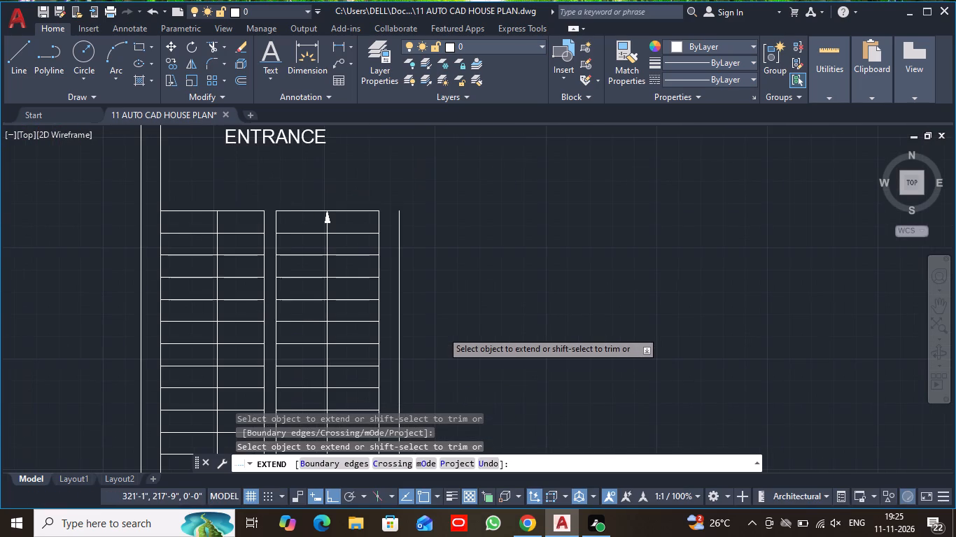
scroll(442, 331, down, 1)
middle_drag(439, 322, 439, 165)
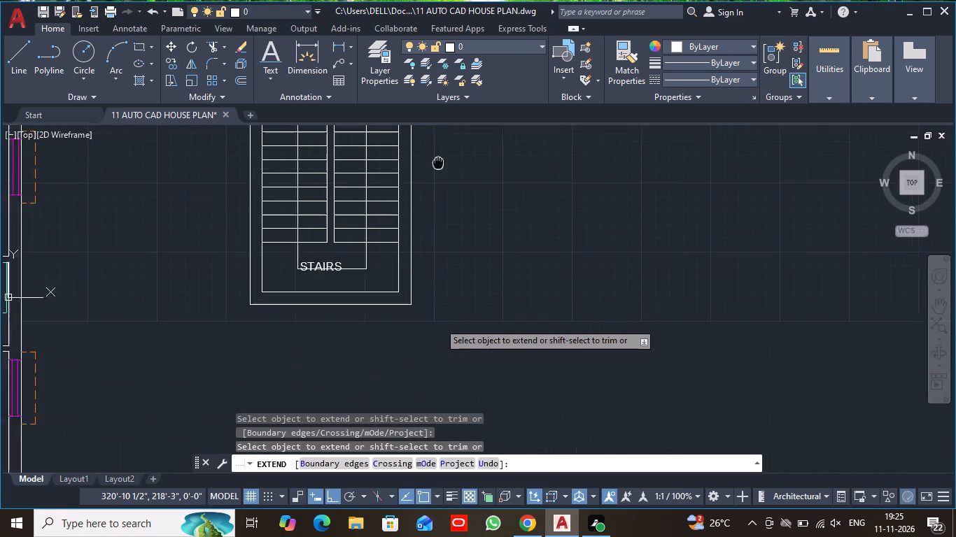
middle_drag(439, 165, 450, 212)
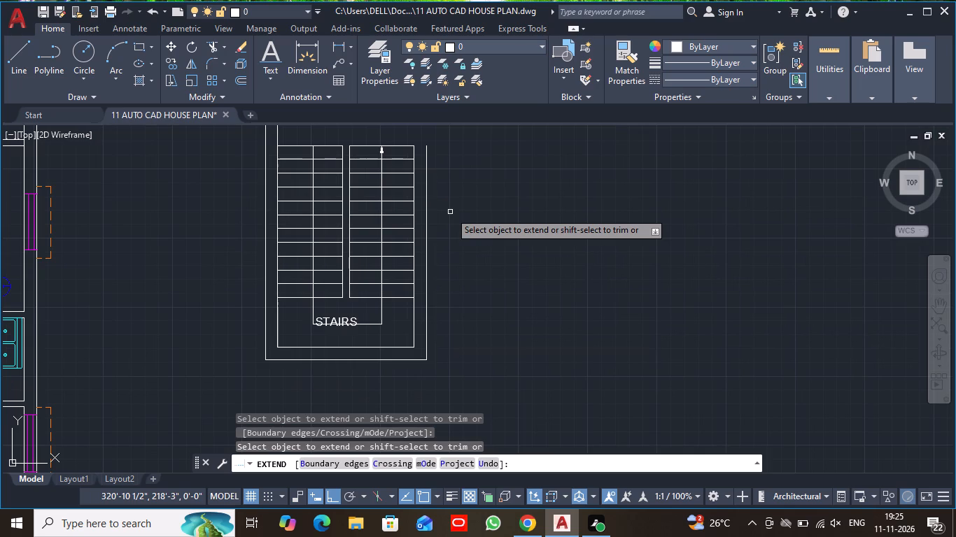
middle_drag(461, 158, 453, 219)
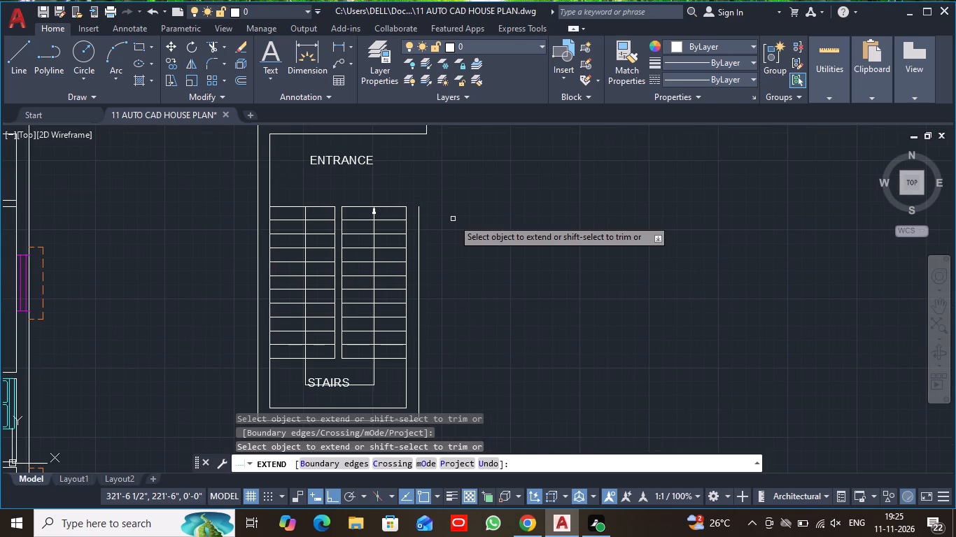
scroll(453, 219, up, 1)
middle_drag(416, 166, 416, 178)
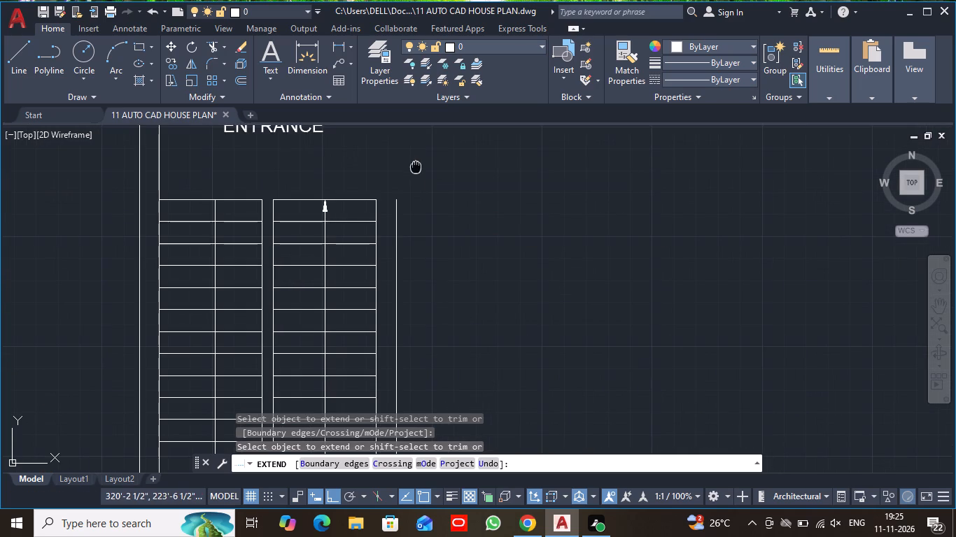
middle_drag(416, 178, 416, 229)
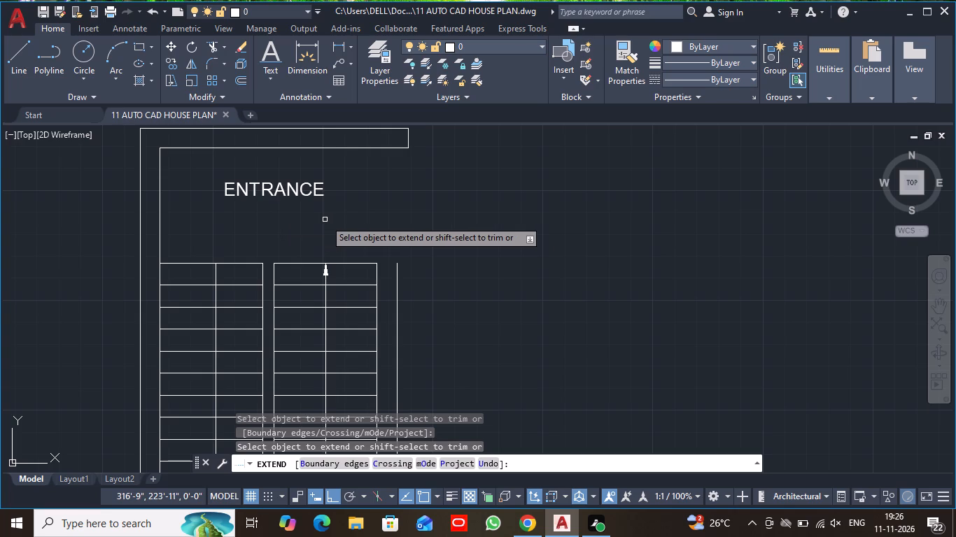
key(Escape)
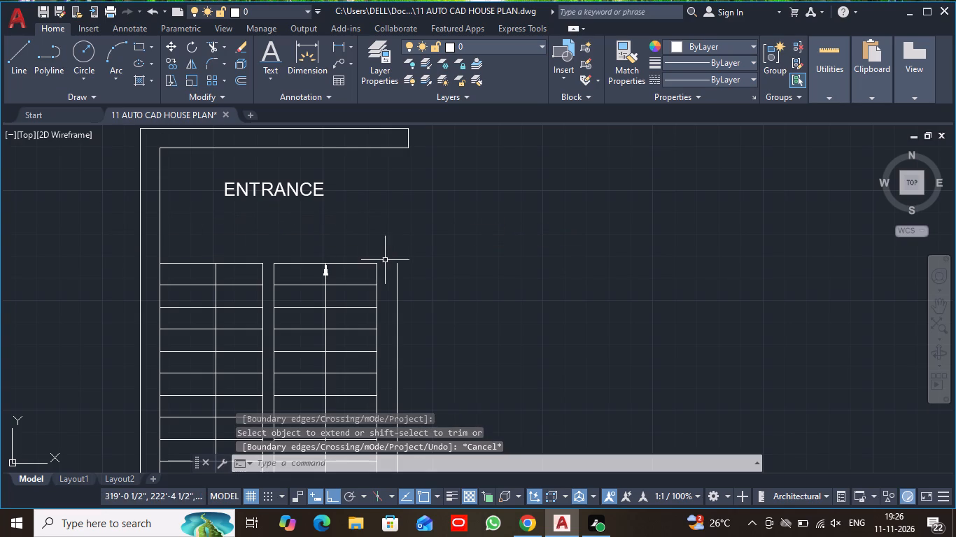
Cap the east wall's north end: about 7" up from its outer line, 9" west, and down to the first stair line.
scroll(365, 236, down, 1)
middle_drag(365, 234, 314, 181)
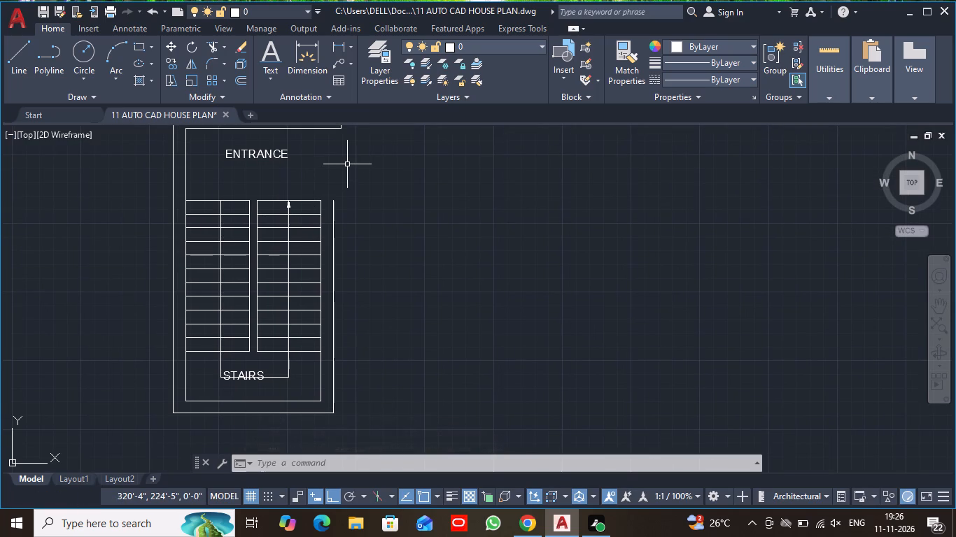
middle_drag(347, 164, 342, 191)
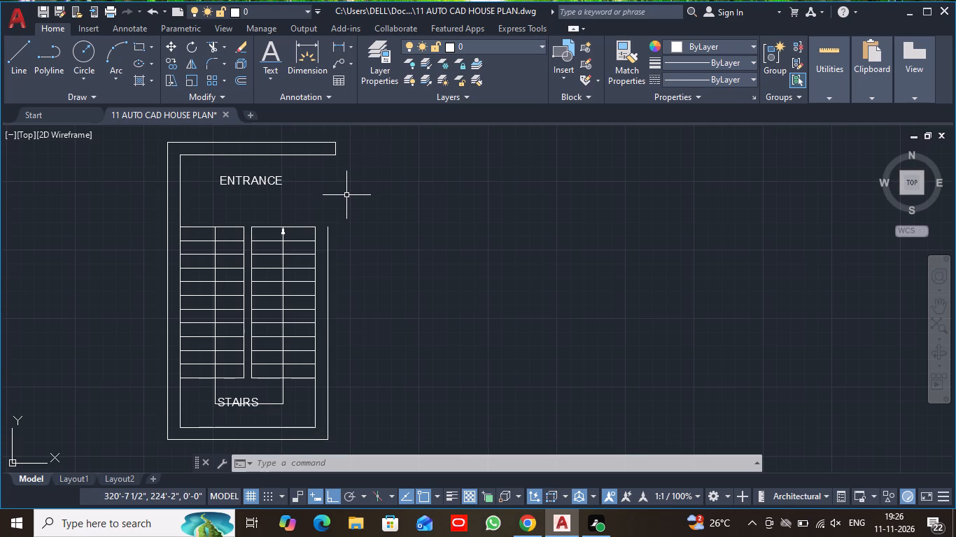
scroll(354, 203, down, 1)
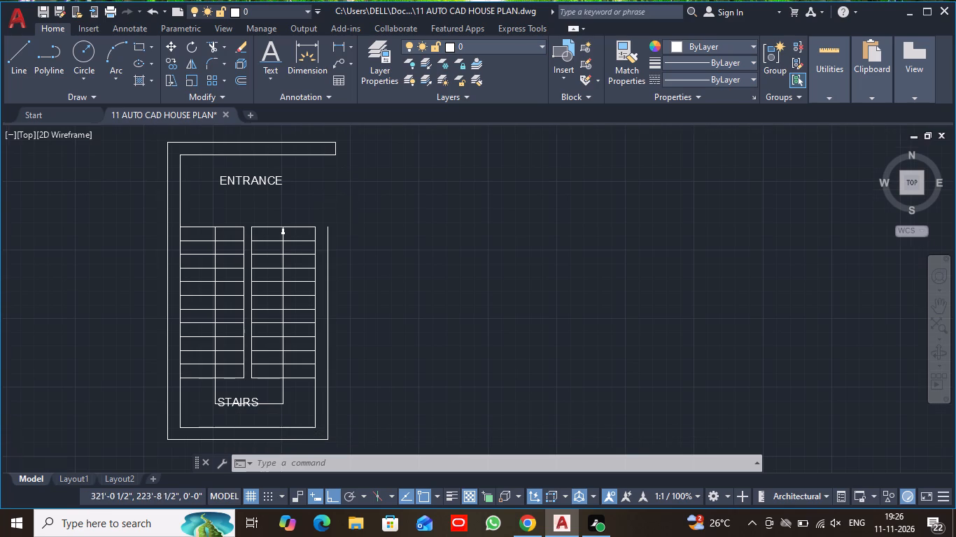
click(20, 67)
scroll(346, 205, up, 2)
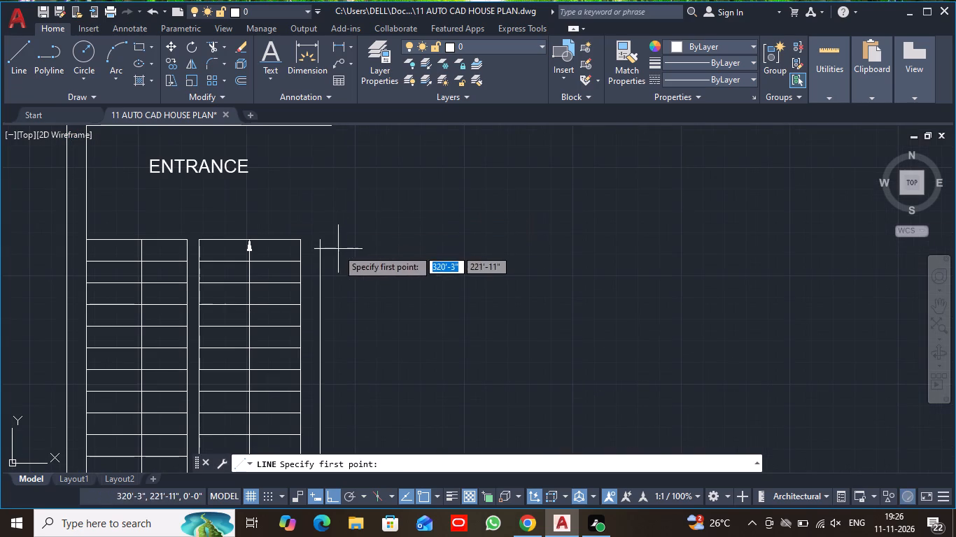
click(319, 241)
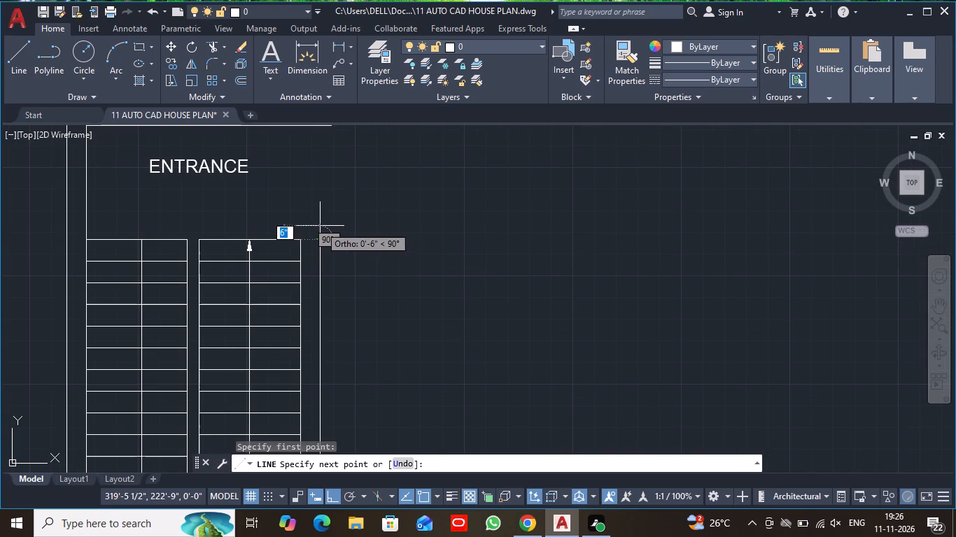
click(320, 224)
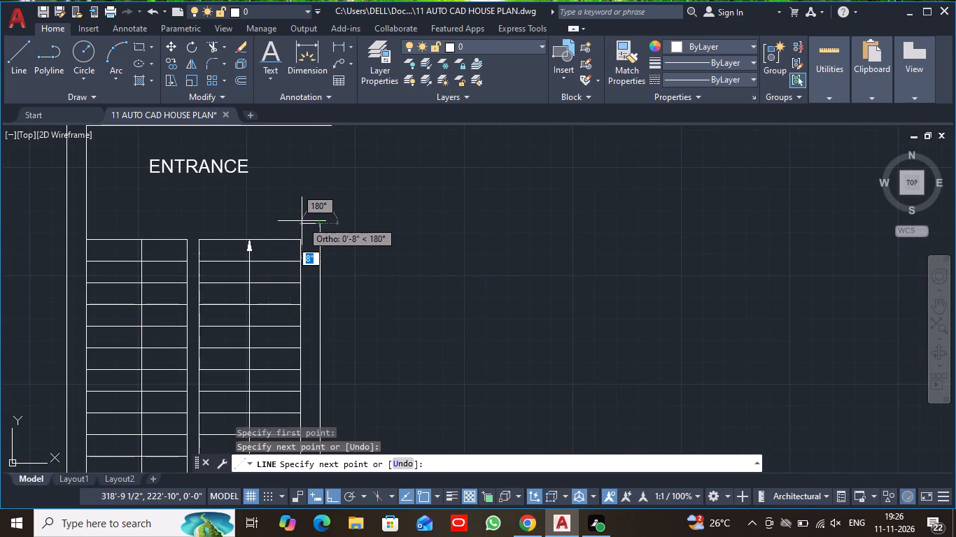
scroll(302, 221, up, 4)
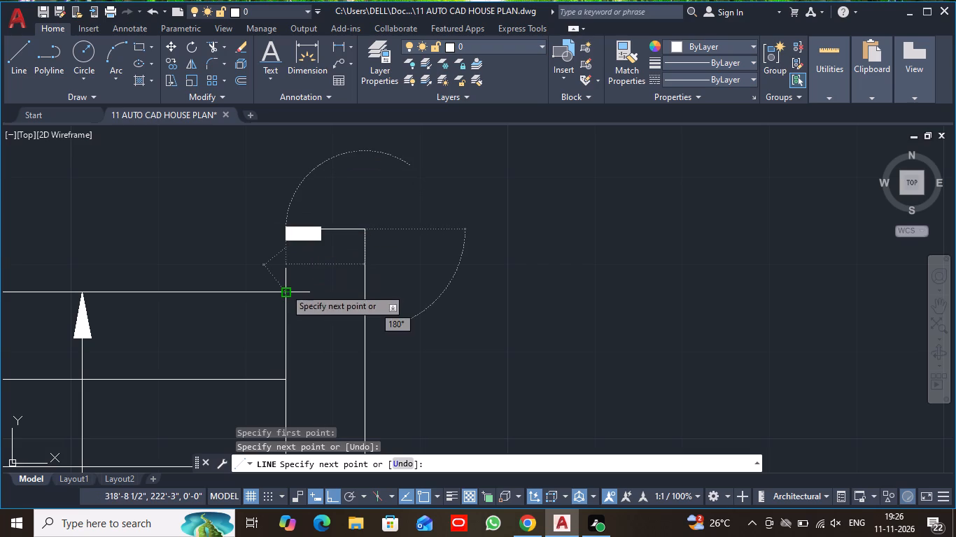
click(287, 229)
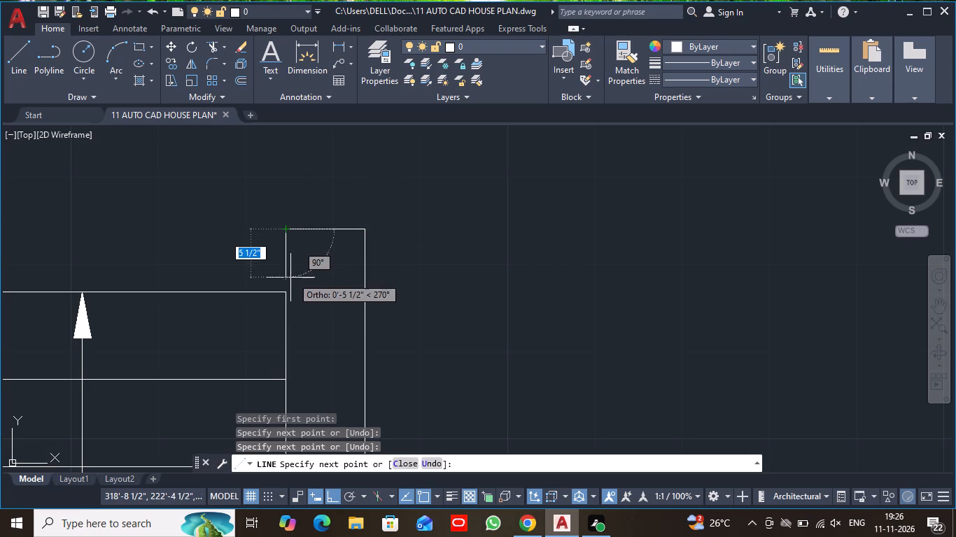
click(284, 294)
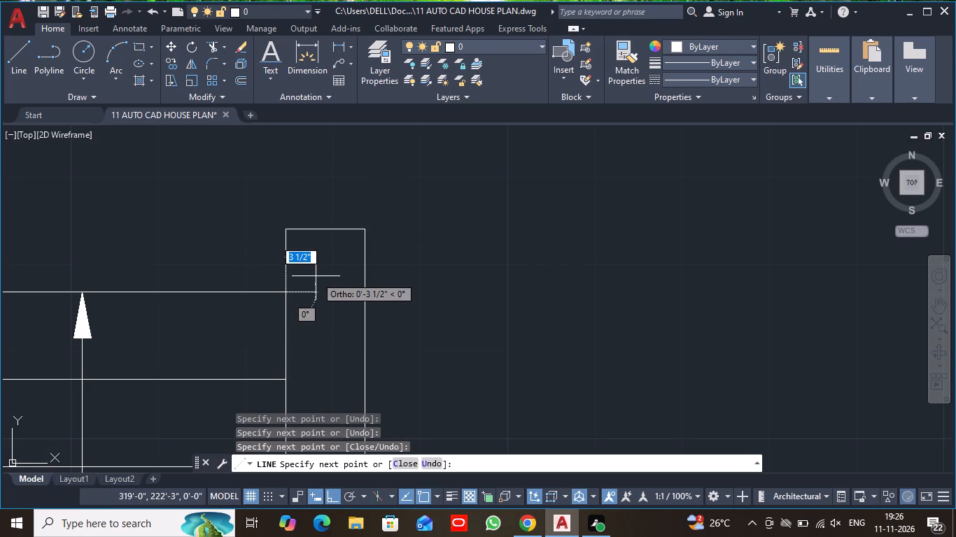
key(Escape)
Draw a vertical line about 4'-6 1/2" from the east wall's outer top corner to the entrance wall's upper line.
scroll(322, 272, down, 2)
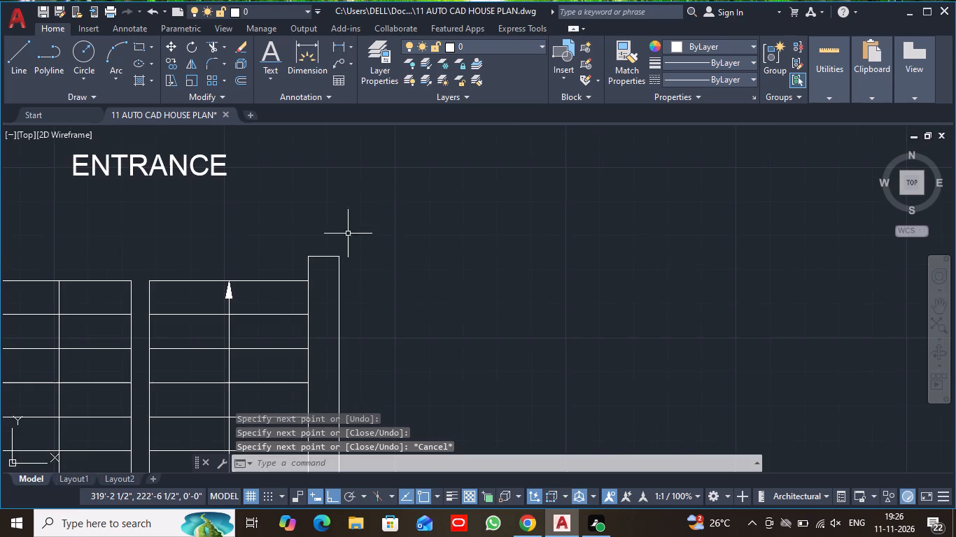
scroll(360, 195, down, 1)
middle_drag(360, 195, 367, 225)
scroll(368, 192, up, 1)
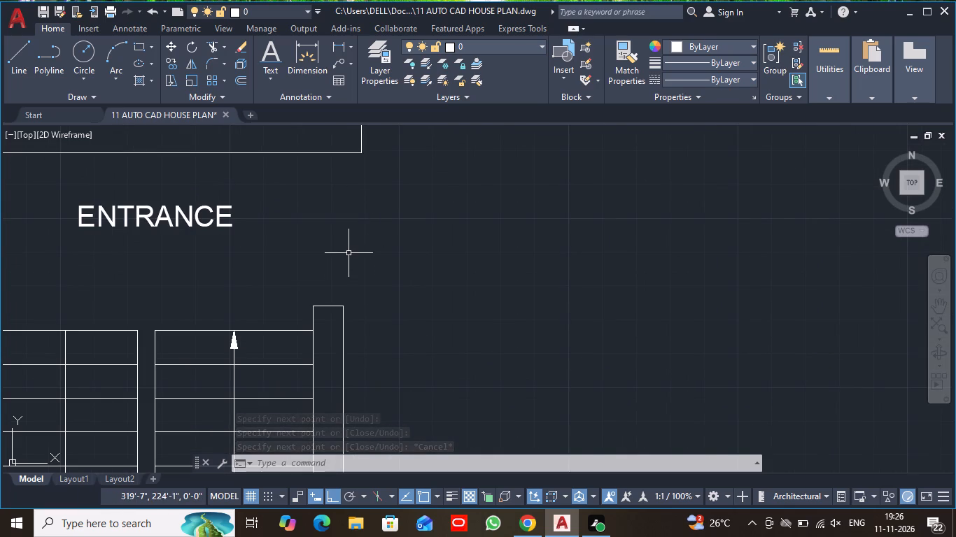
middle_drag(349, 249, 346, 287)
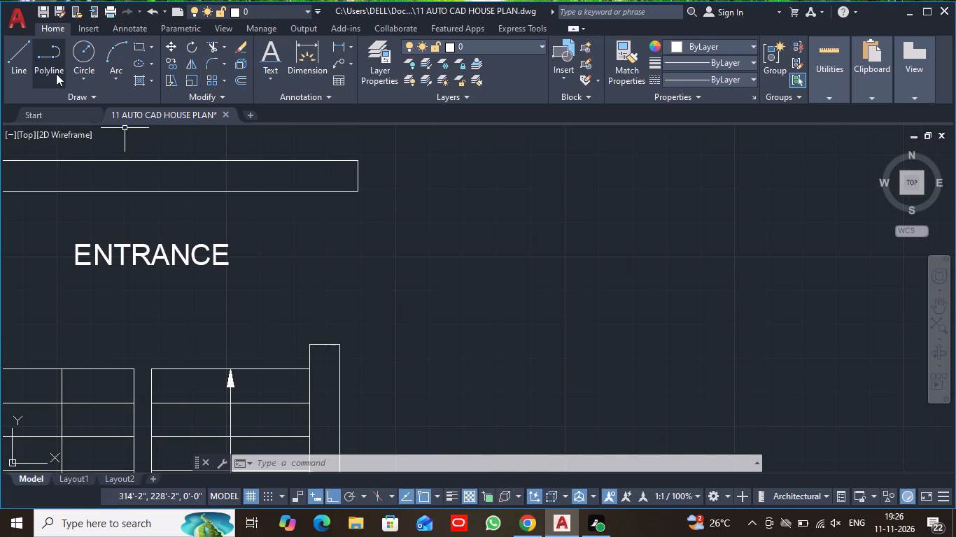
click(20, 62)
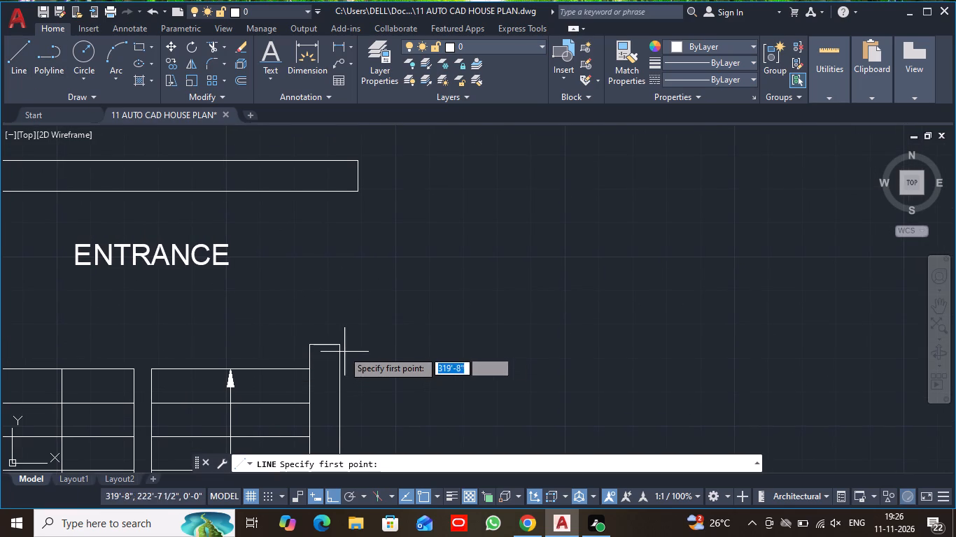
click(340, 347)
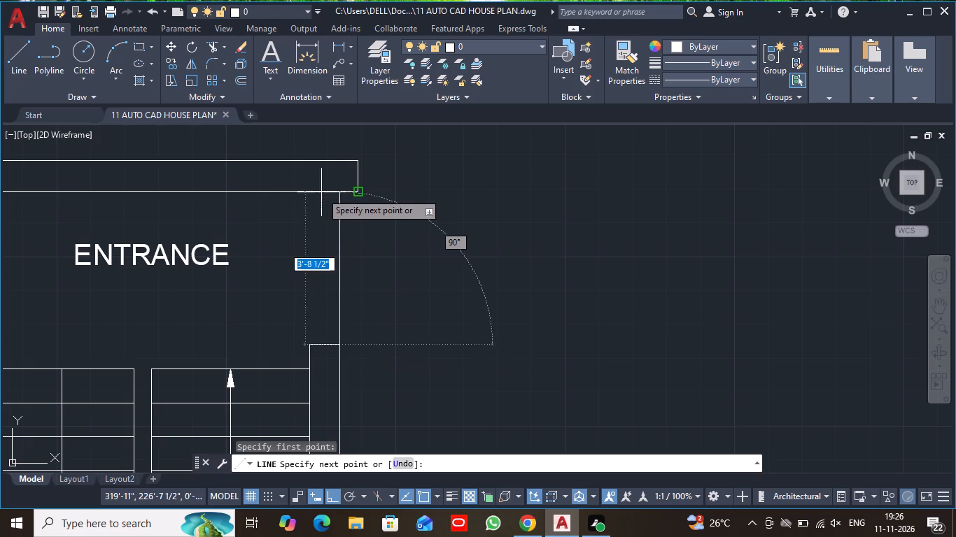
click(339, 160)
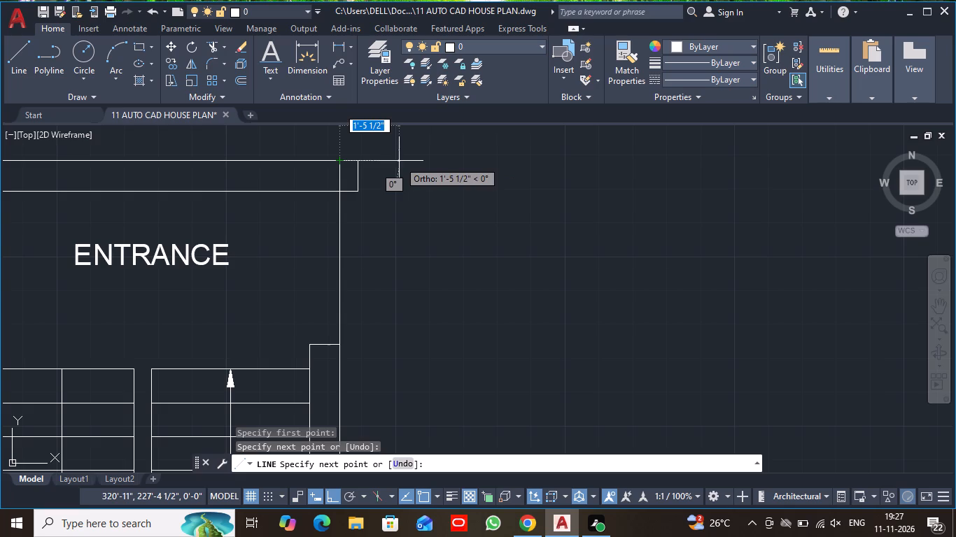
key(Escape)
Trim both entrance wall lines east of the new vertical line and remove the leftover short end line.
scroll(392, 184, up, 1)
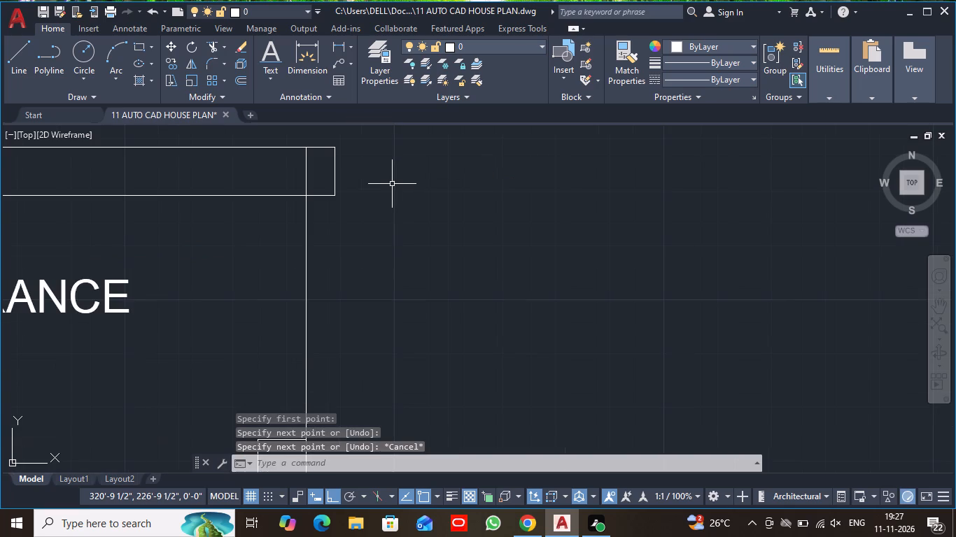
text(TR)
key(space)
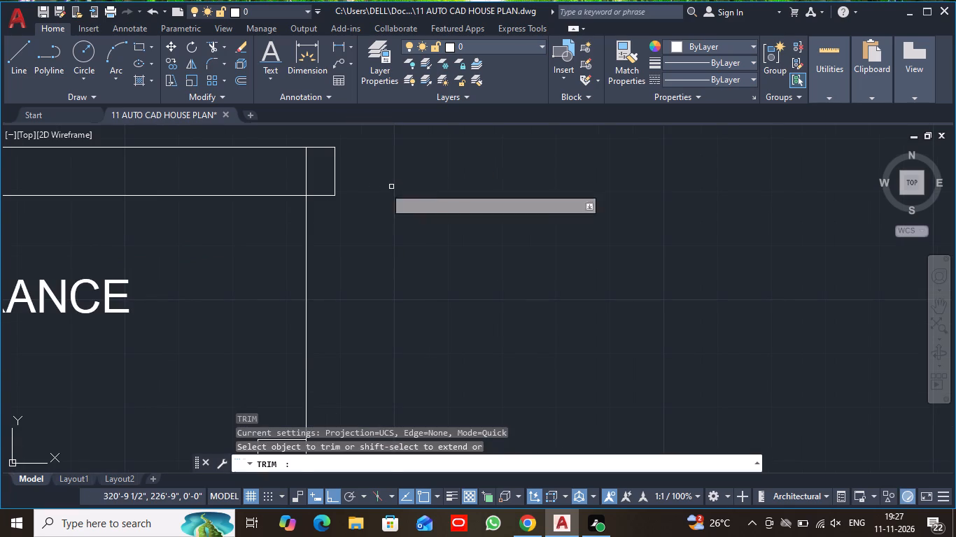
click(320, 147)
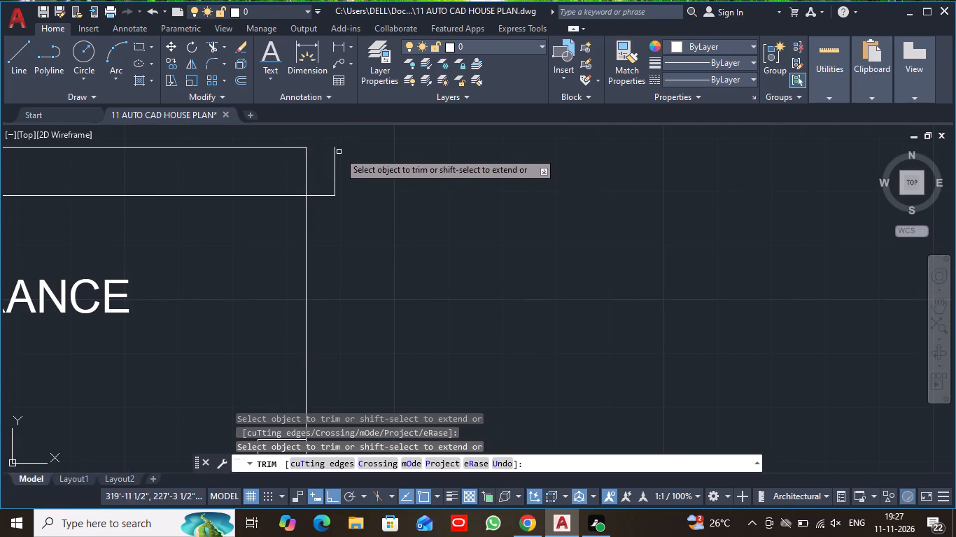
click(335, 164)
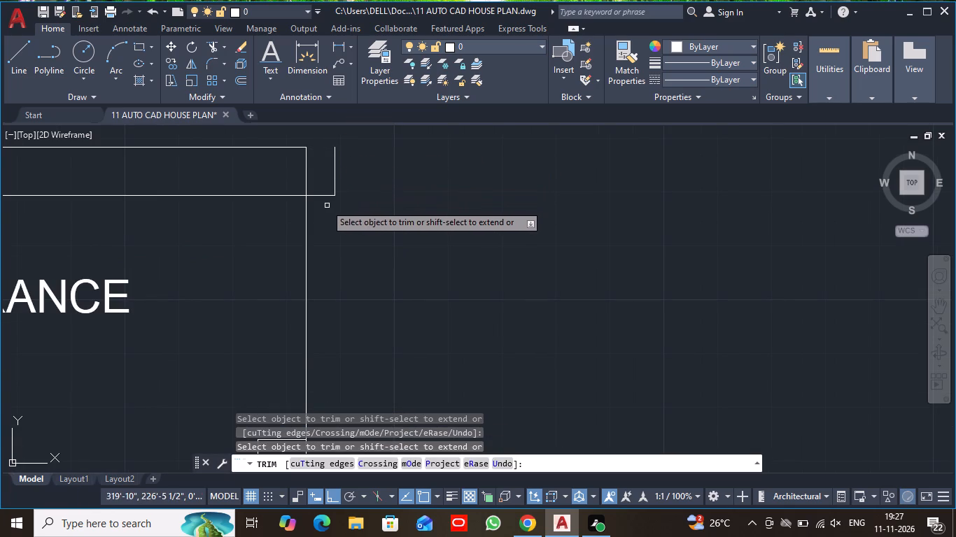
click(321, 197)
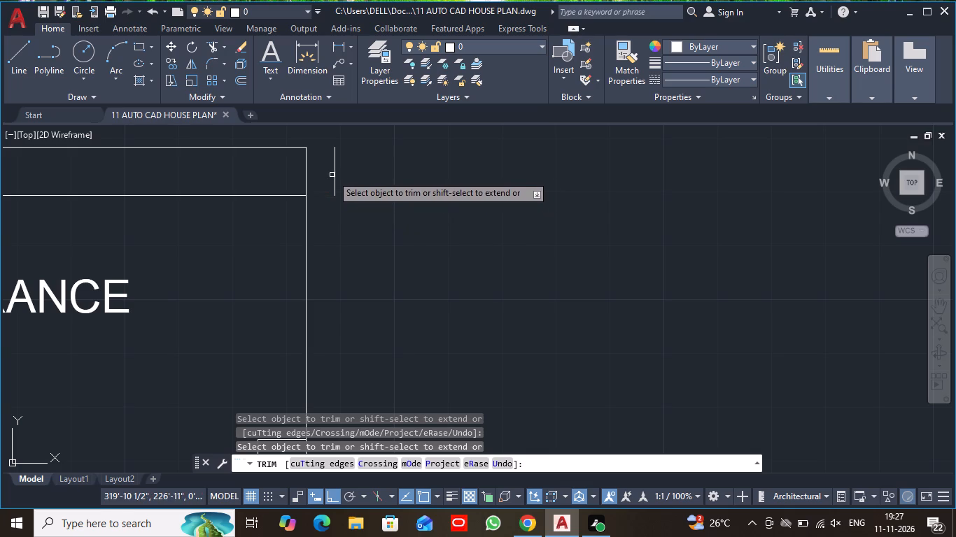
drag(325, 174, 349, 174)
Trim the vertical line across the entrance opening between the entrance wall and the capped east wall.
scroll(370, 172, down, 3)
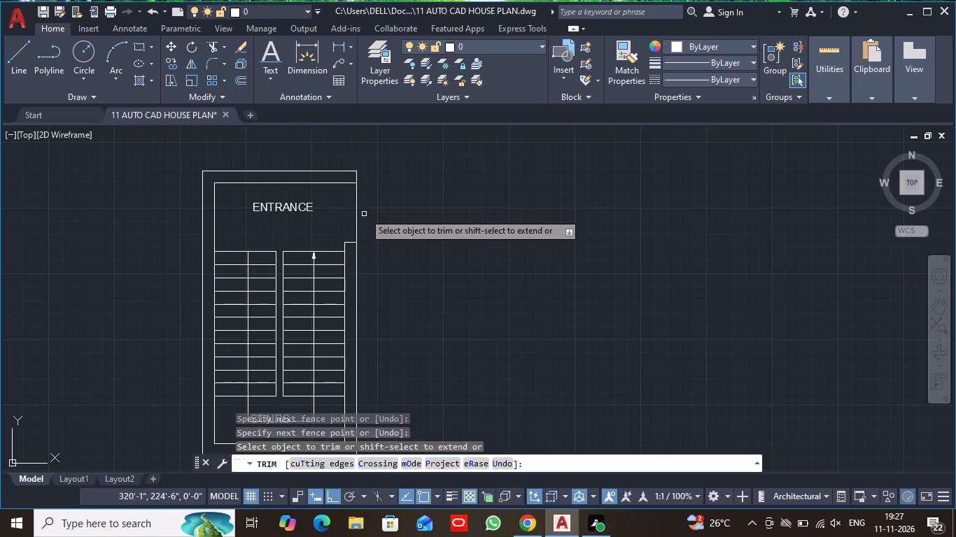
drag(339, 208, 400, 217)
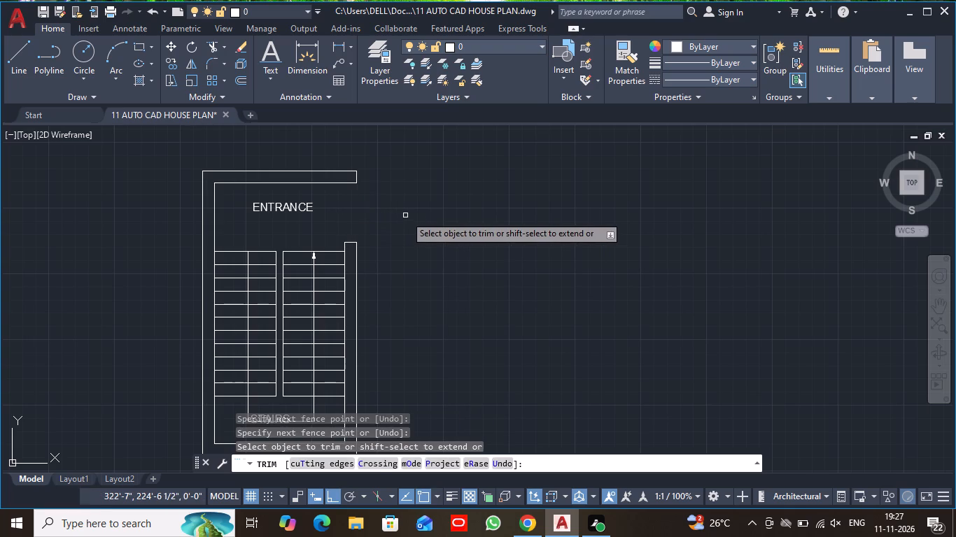
scroll(405, 215, down, 1)
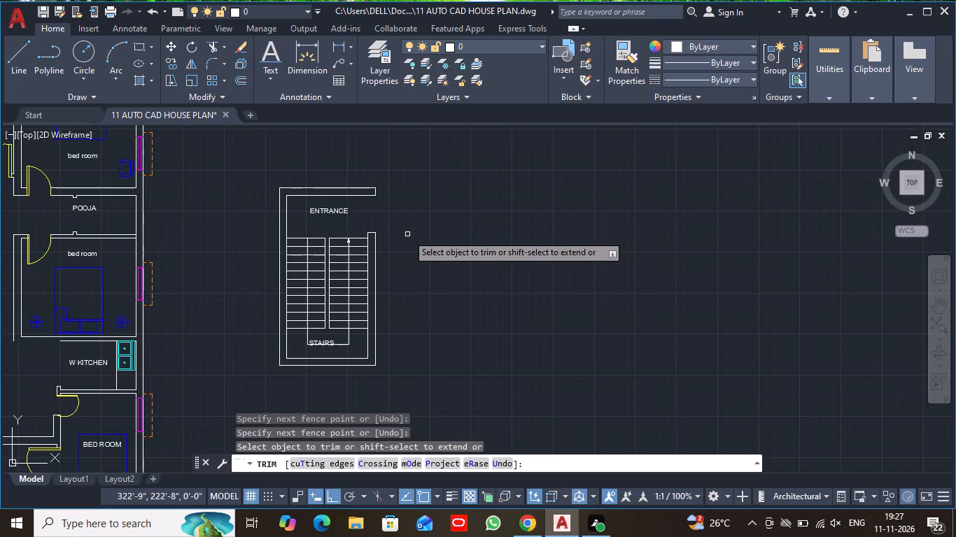
key(Escape)
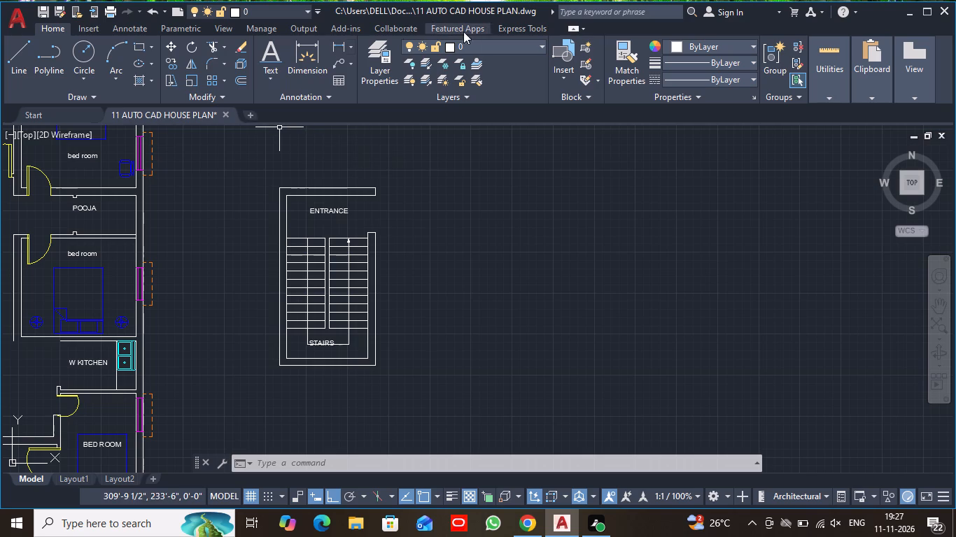
Make the doors layer current.
click(536, 45)
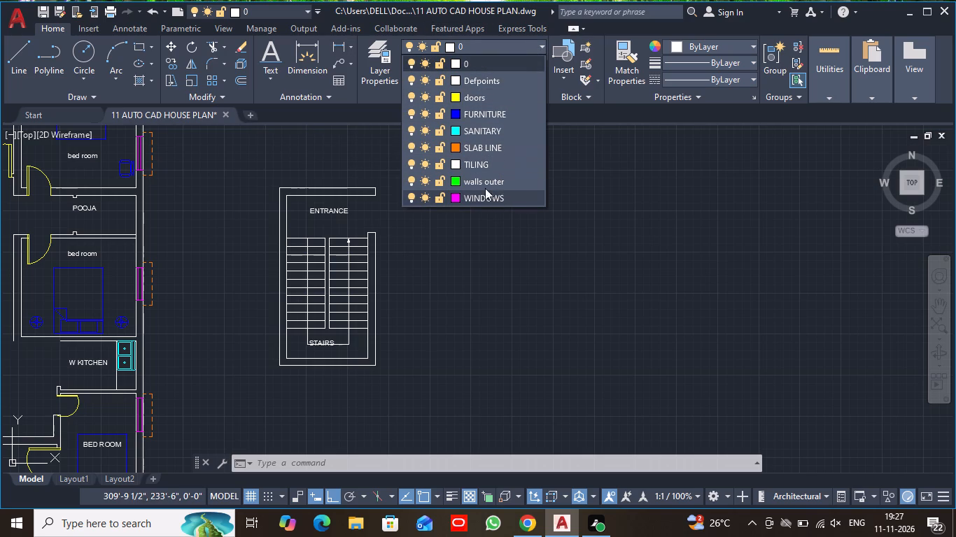
click(484, 97)
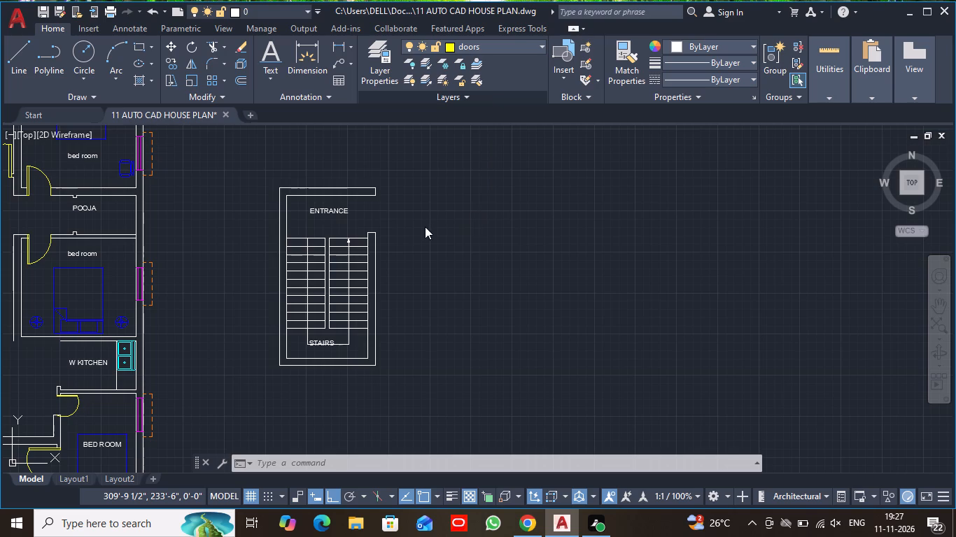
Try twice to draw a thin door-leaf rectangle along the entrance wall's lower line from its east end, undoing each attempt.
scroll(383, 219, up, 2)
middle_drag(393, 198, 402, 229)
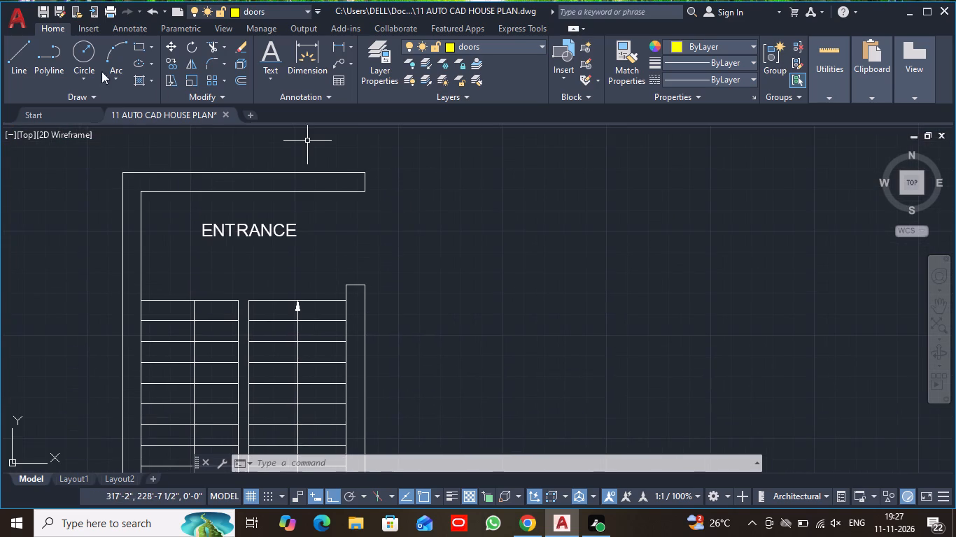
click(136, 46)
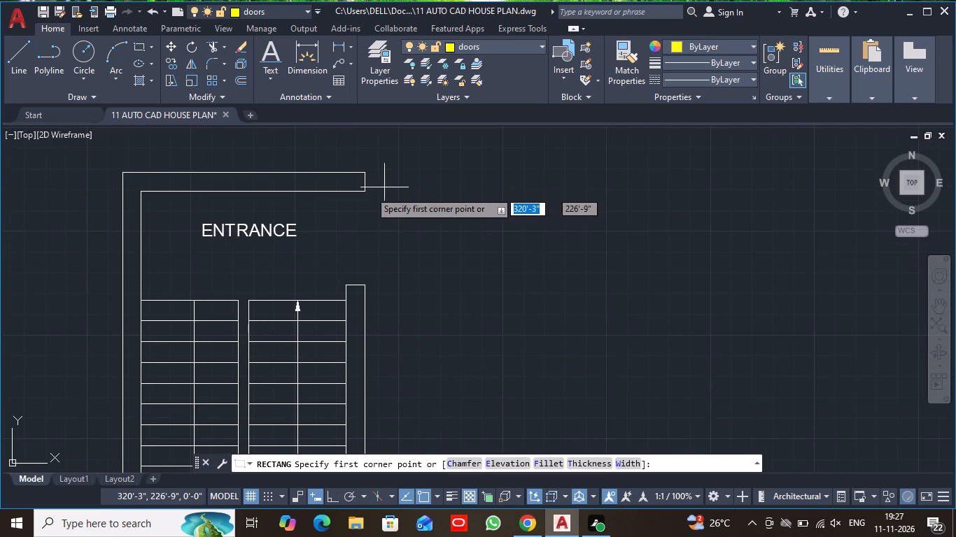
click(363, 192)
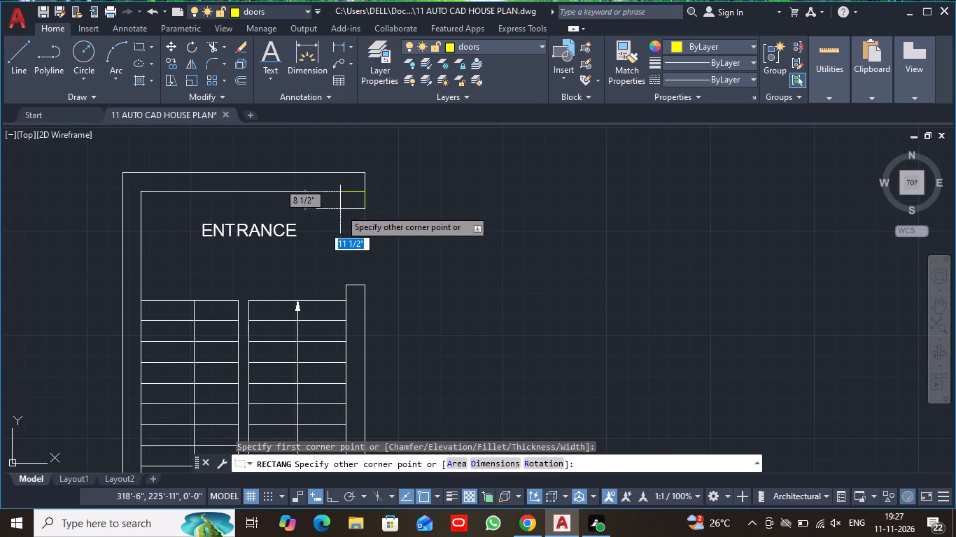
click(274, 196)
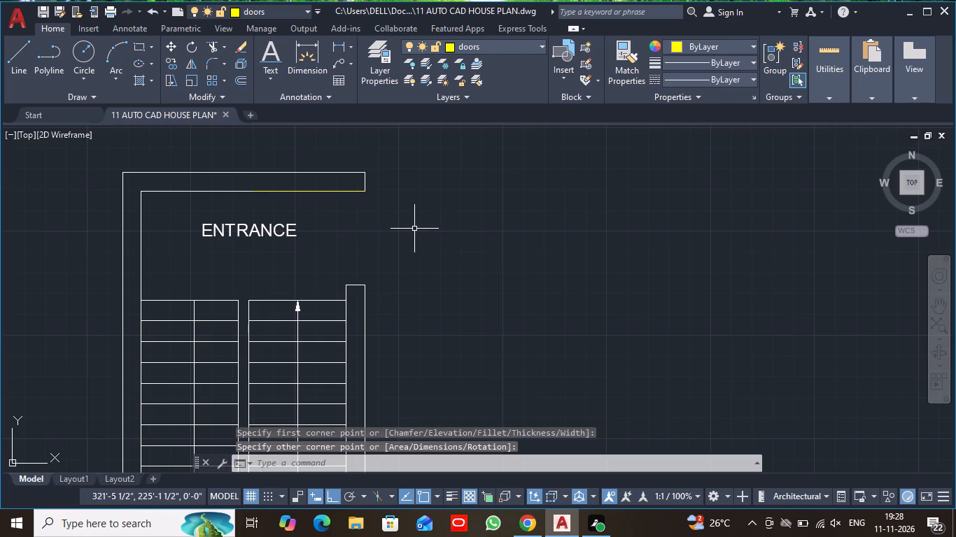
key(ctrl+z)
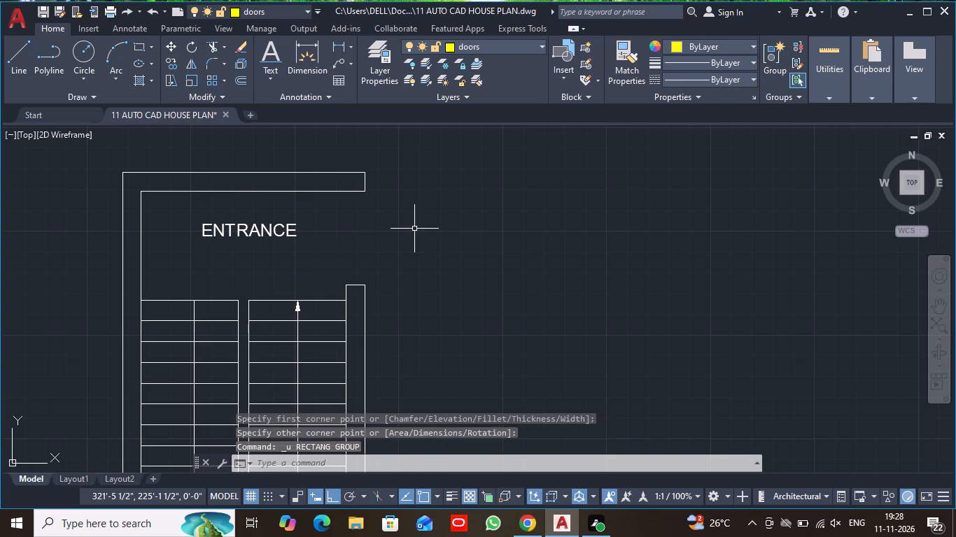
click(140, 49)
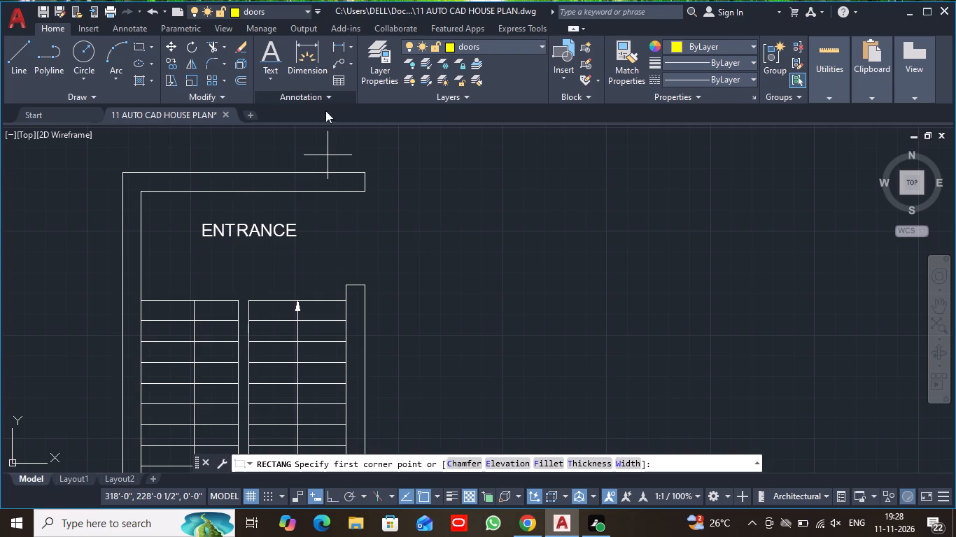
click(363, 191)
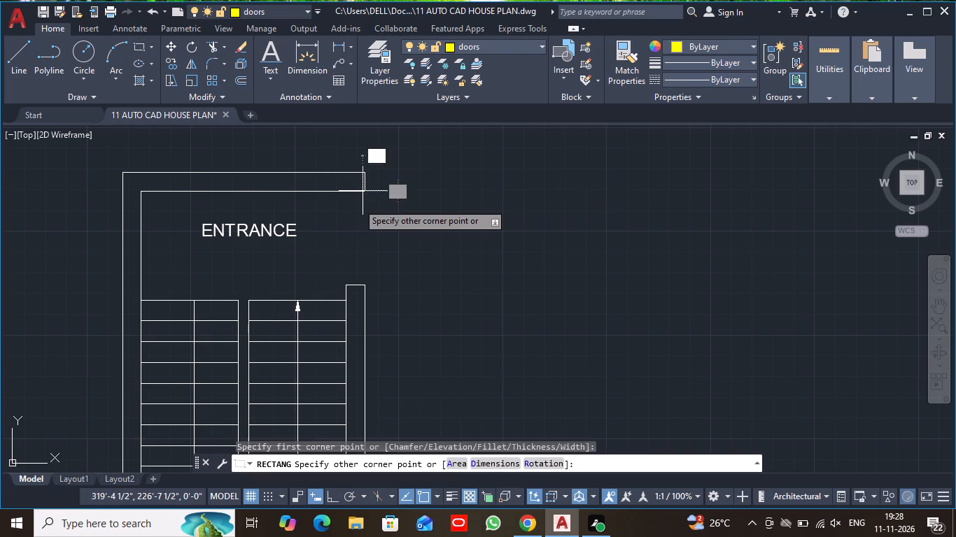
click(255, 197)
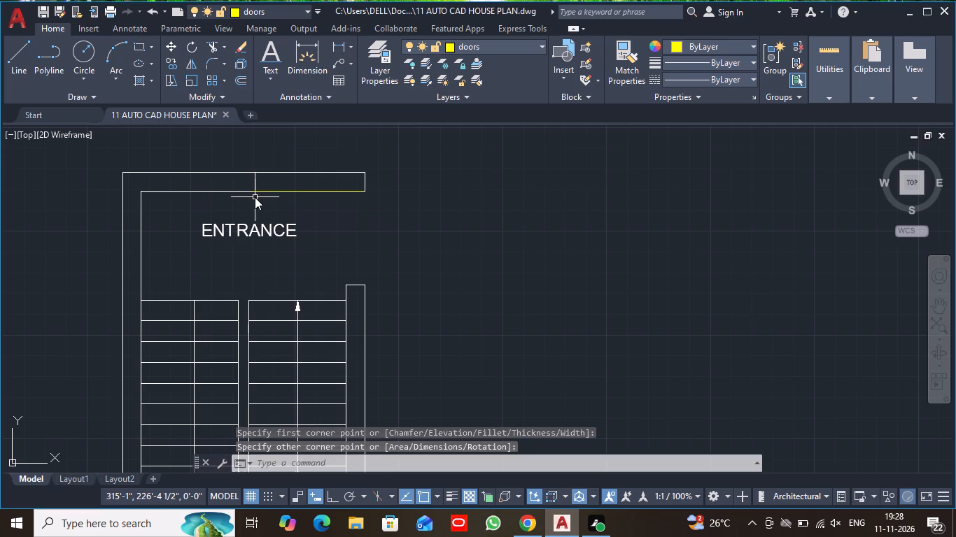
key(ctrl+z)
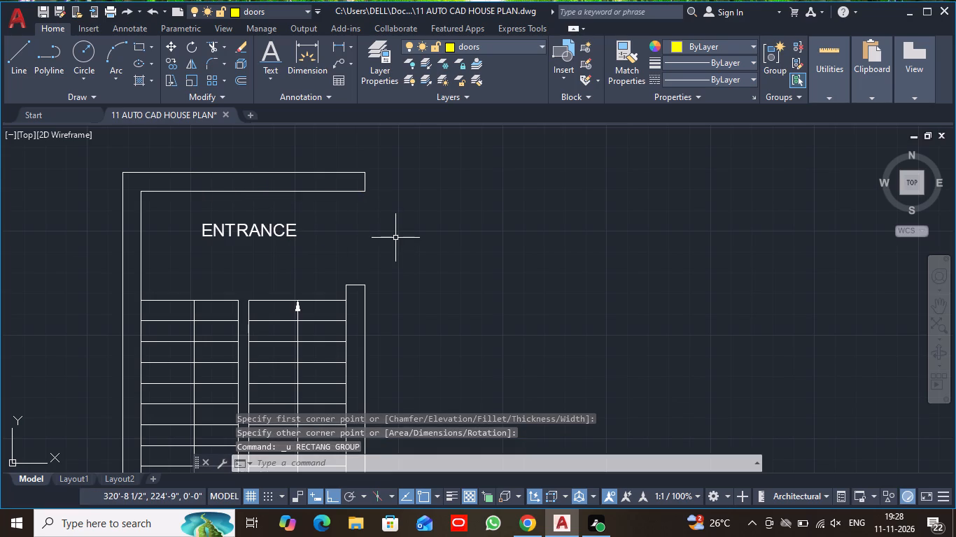
Draw a door-leaf rectangle about 4'-11" long and 2 1/2" thick below the entrance wall, starting at its lower east corner.
scroll(395, 238, up, 1)
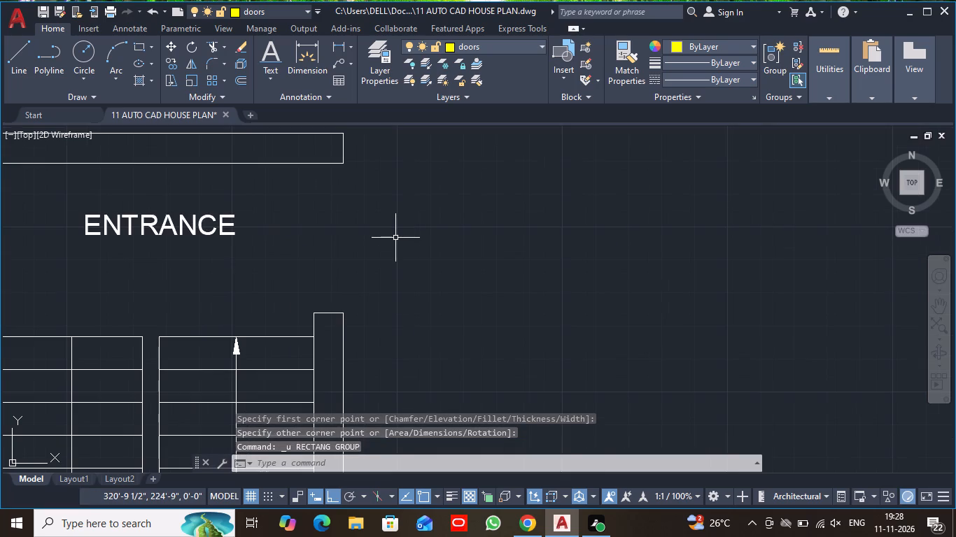
middle_drag(379, 238, 277, 251)
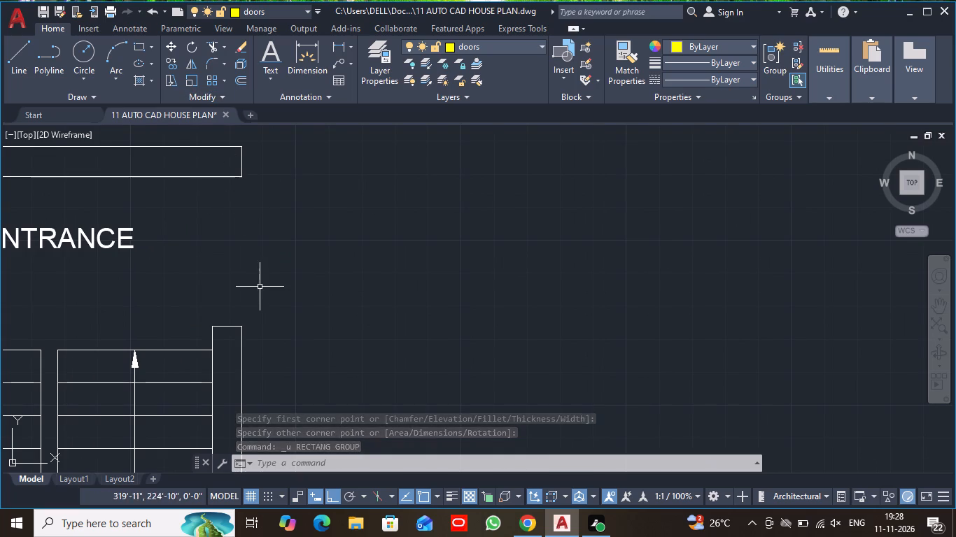
middle_drag(269, 310, 380, 266)
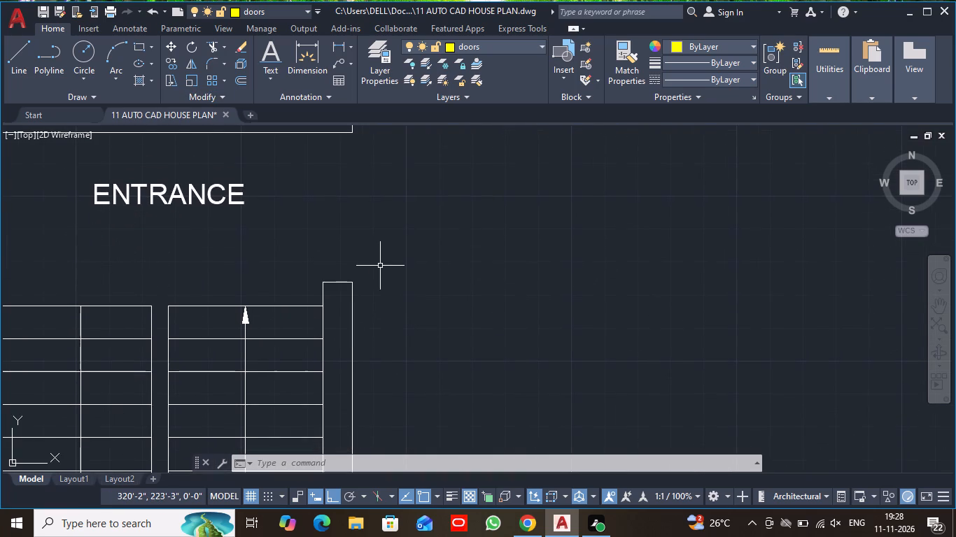
click(135, 41)
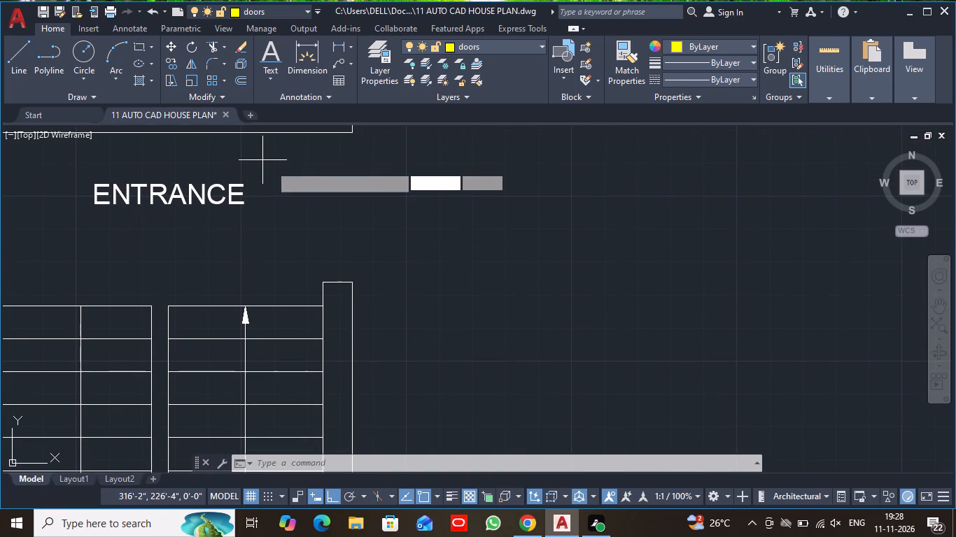
middle_drag(390, 140, 390, 184)
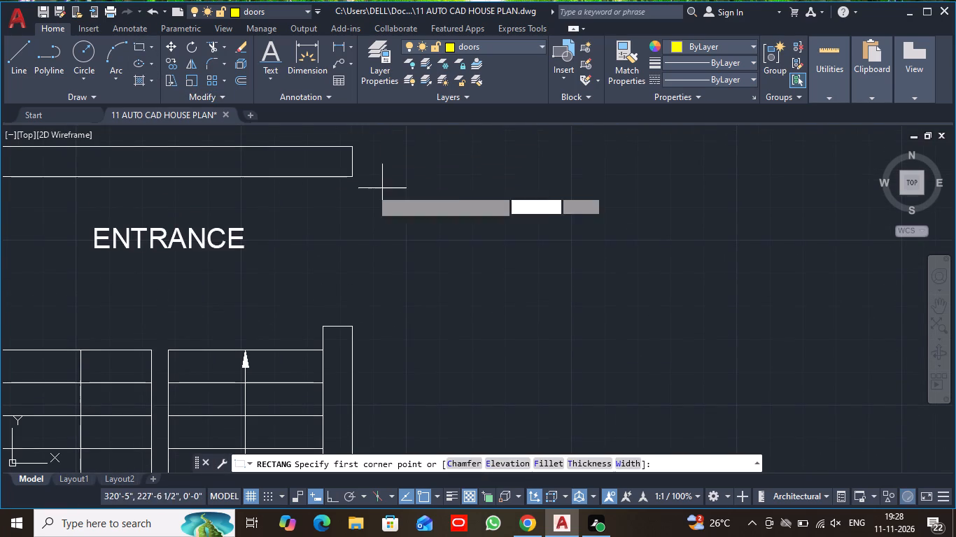
click(352, 181)
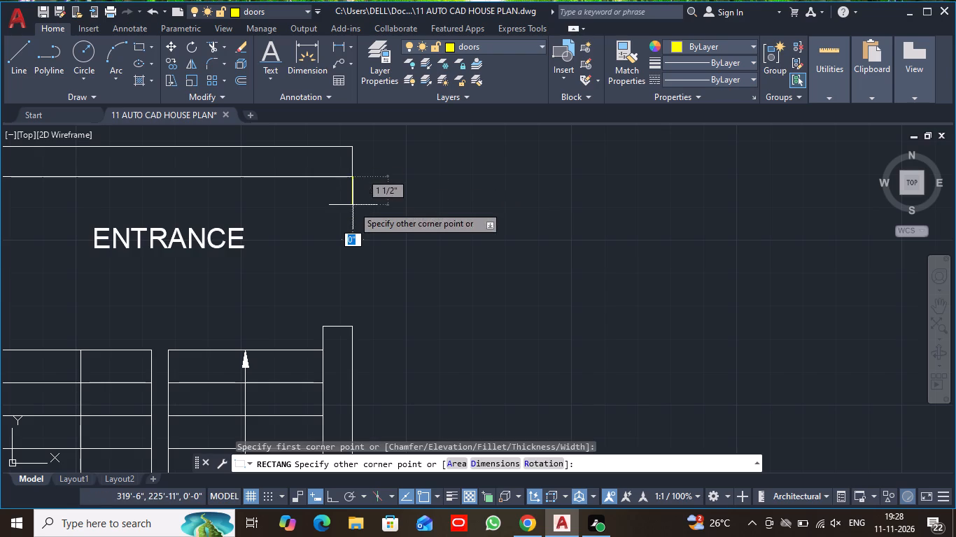
click(156, 184)
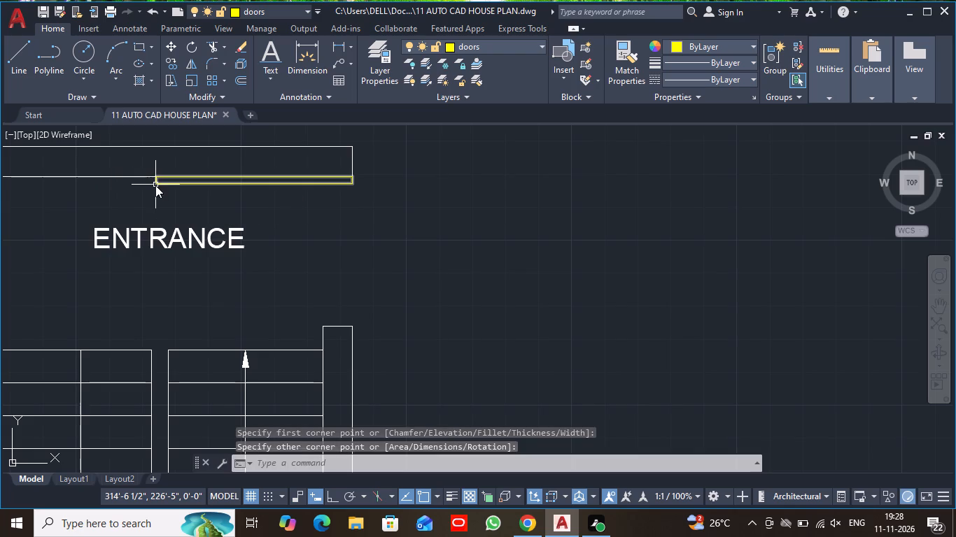
scroll(311, 232, down, 1)
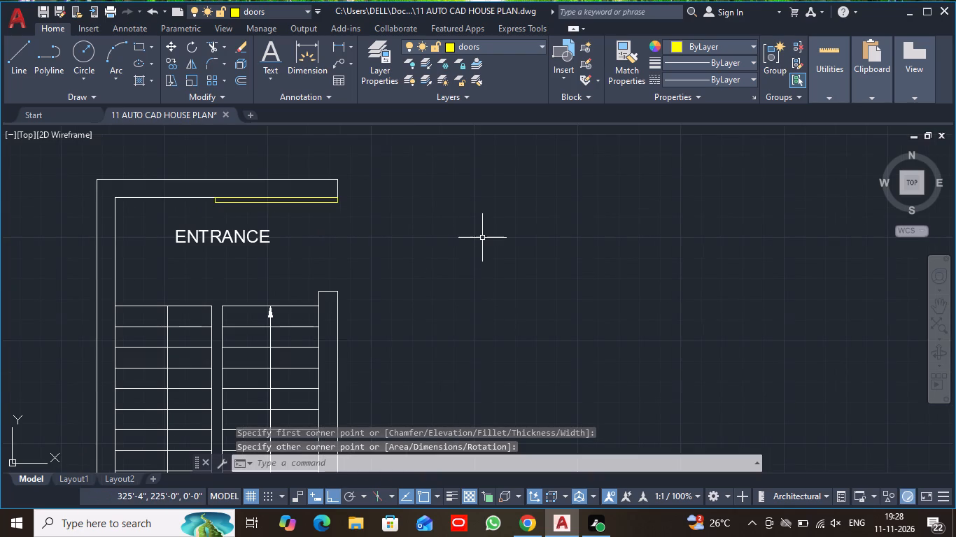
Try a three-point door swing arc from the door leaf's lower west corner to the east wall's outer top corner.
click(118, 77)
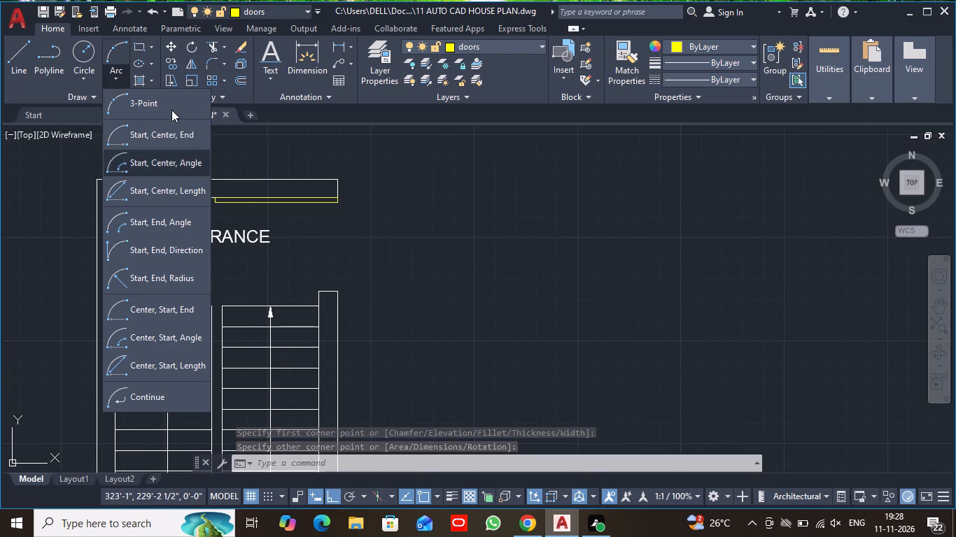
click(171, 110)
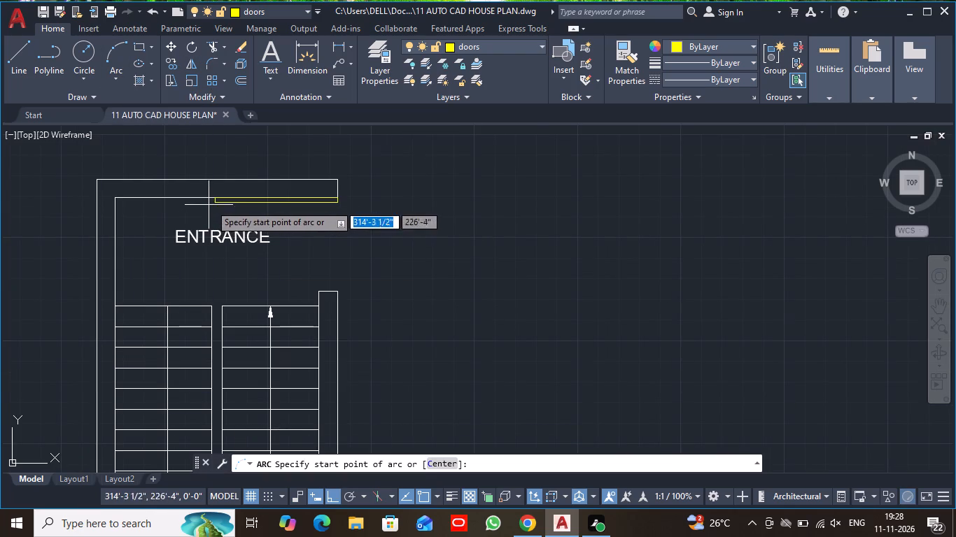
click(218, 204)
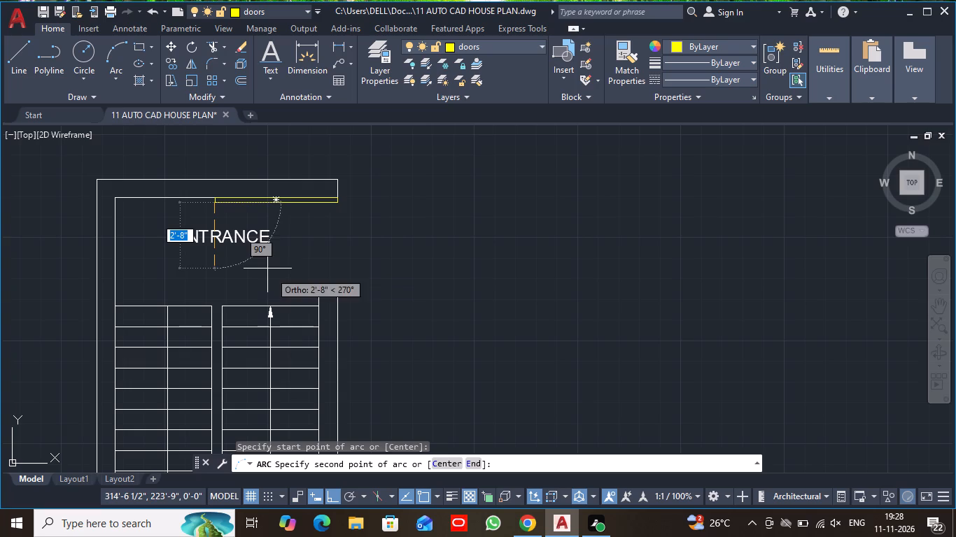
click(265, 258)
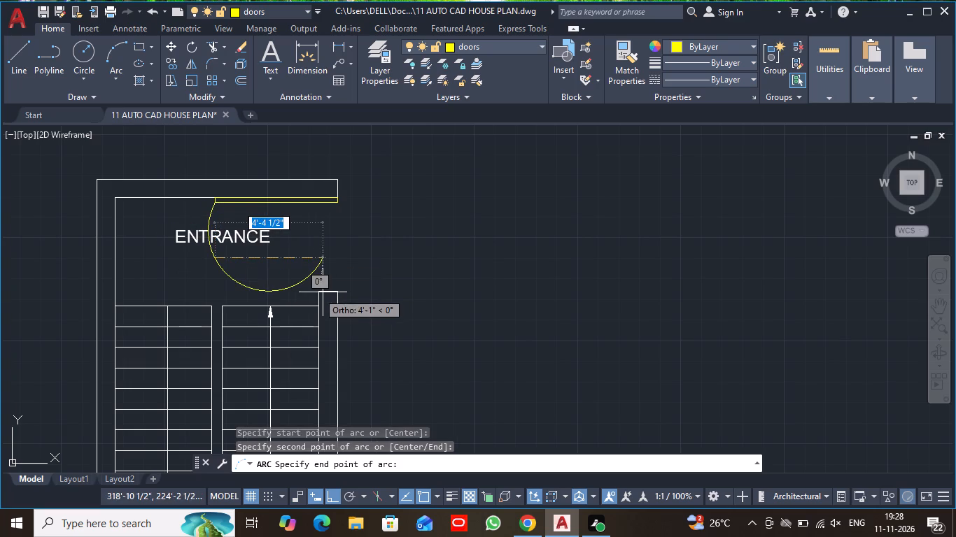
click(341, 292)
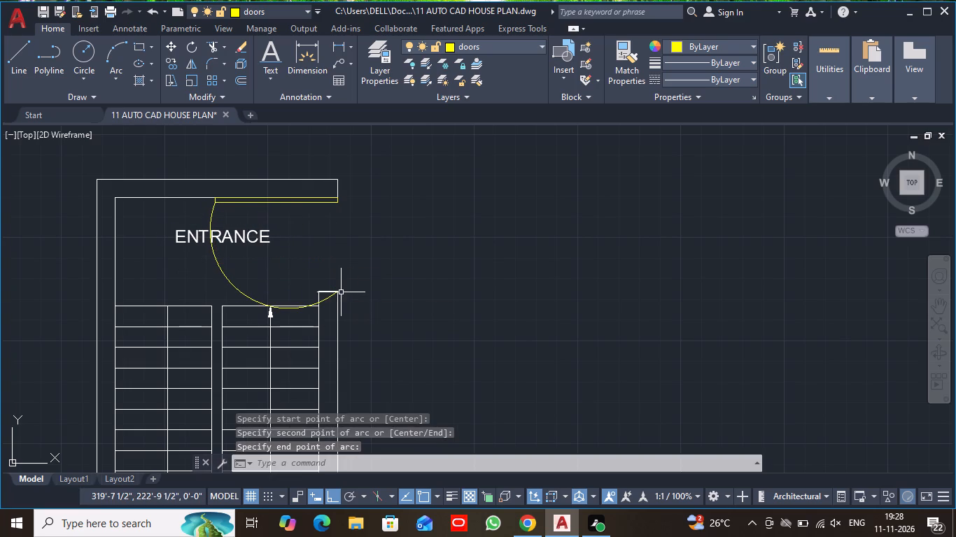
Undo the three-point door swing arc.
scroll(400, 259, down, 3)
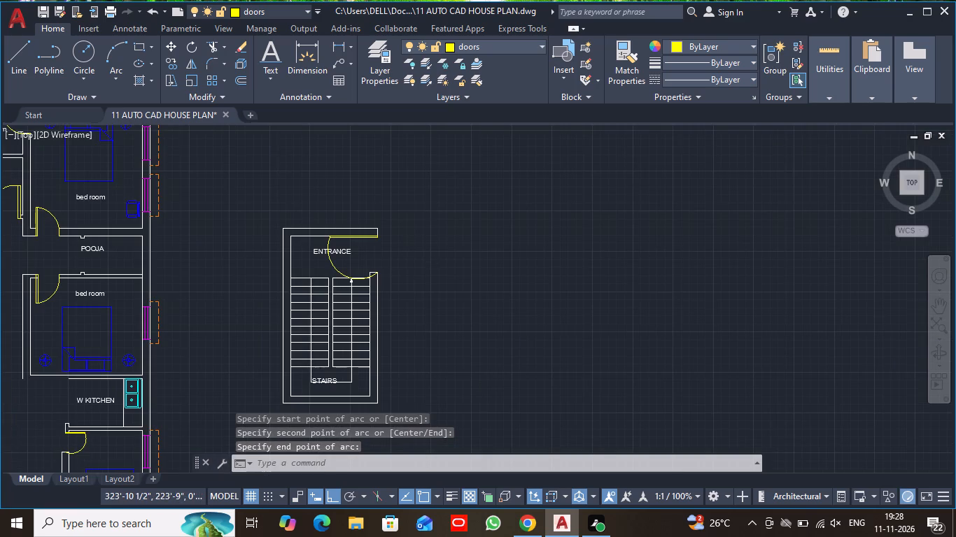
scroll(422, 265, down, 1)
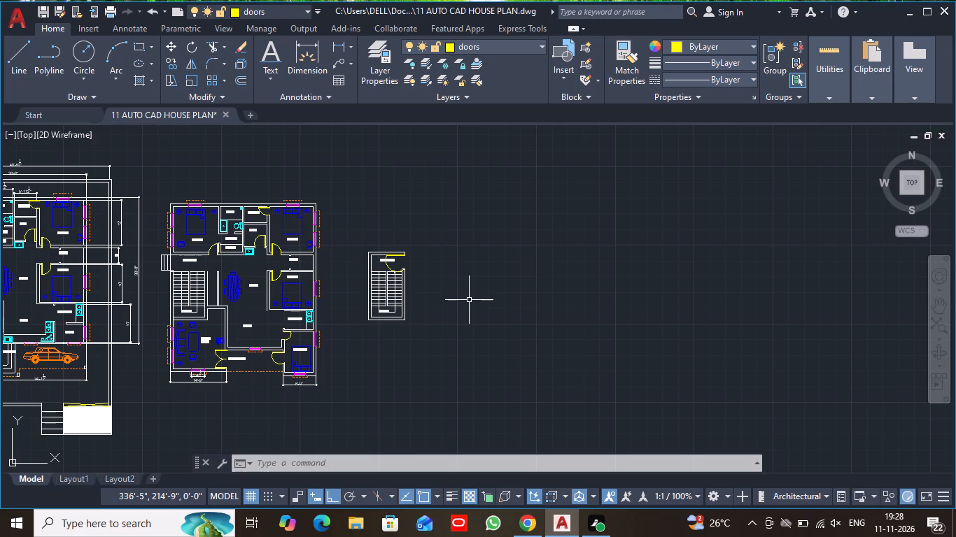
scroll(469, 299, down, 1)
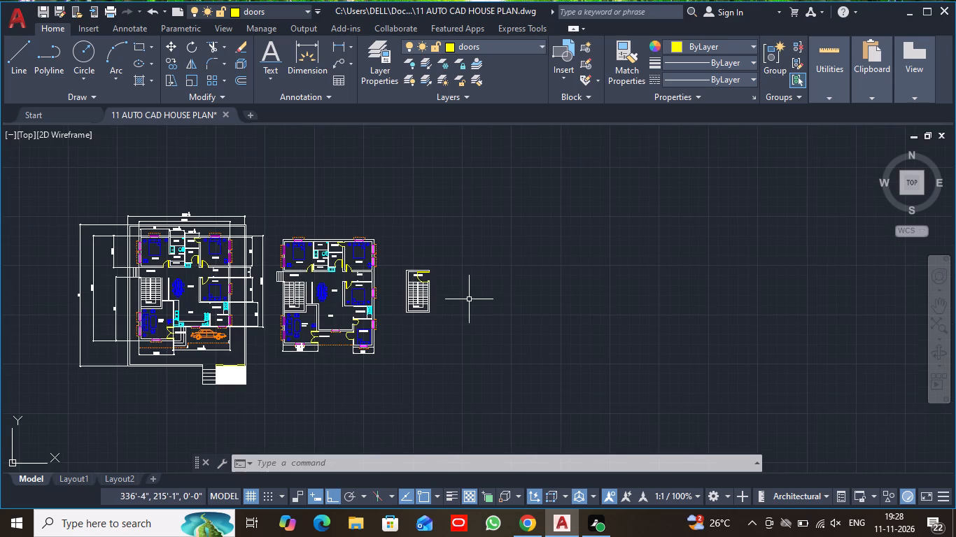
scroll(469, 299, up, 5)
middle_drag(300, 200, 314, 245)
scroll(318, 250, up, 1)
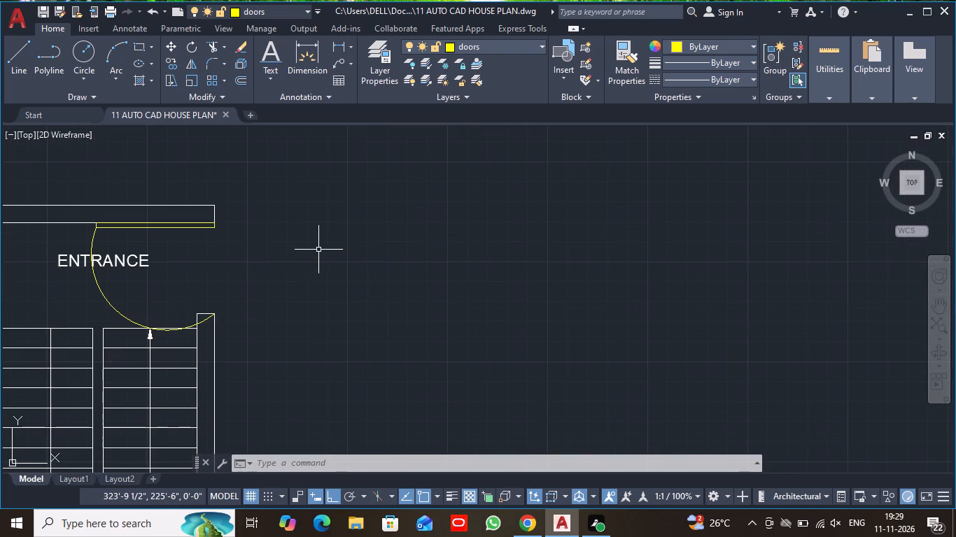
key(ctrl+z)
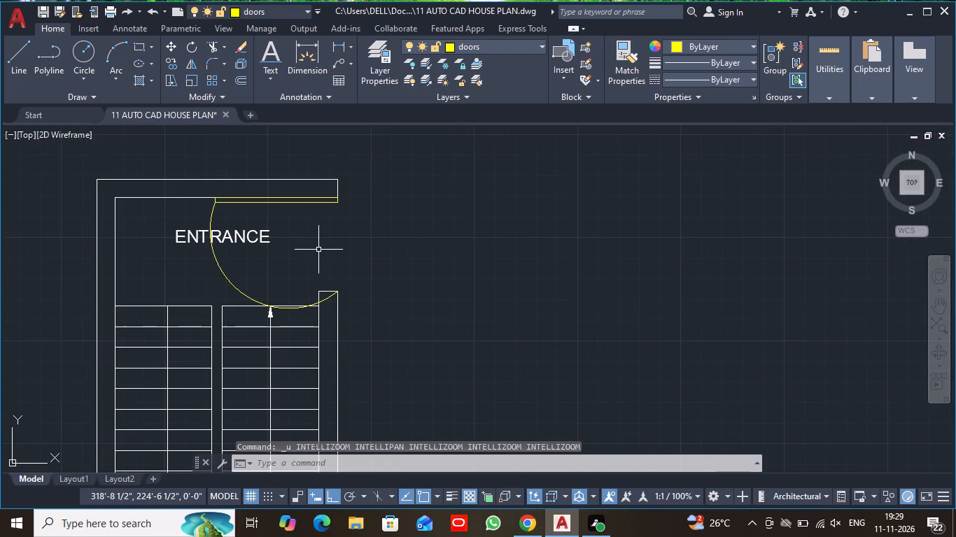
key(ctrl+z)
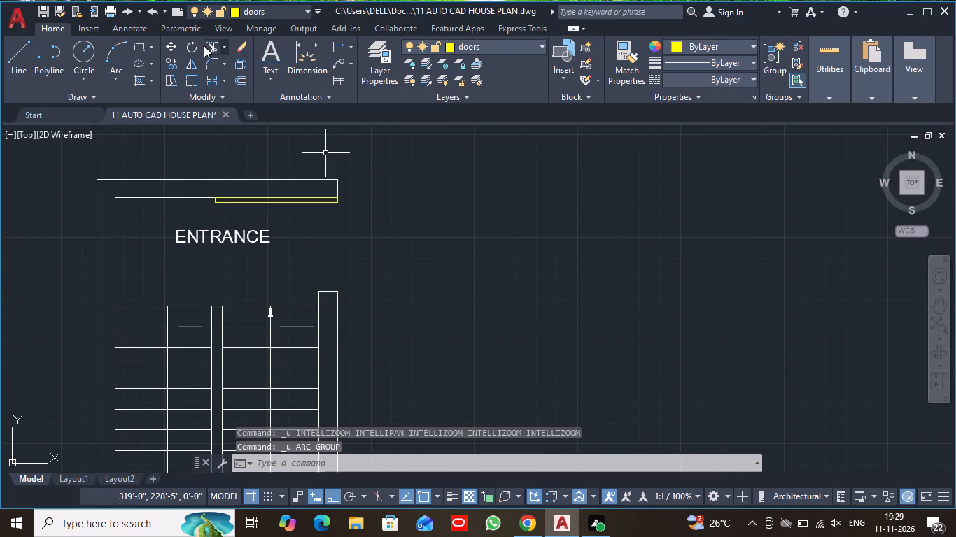
Draw a start-center-end arc from the door leaf's lower west corner, centred about 2' south, ending toward the east wall's outer top corner.
click(115, 77)
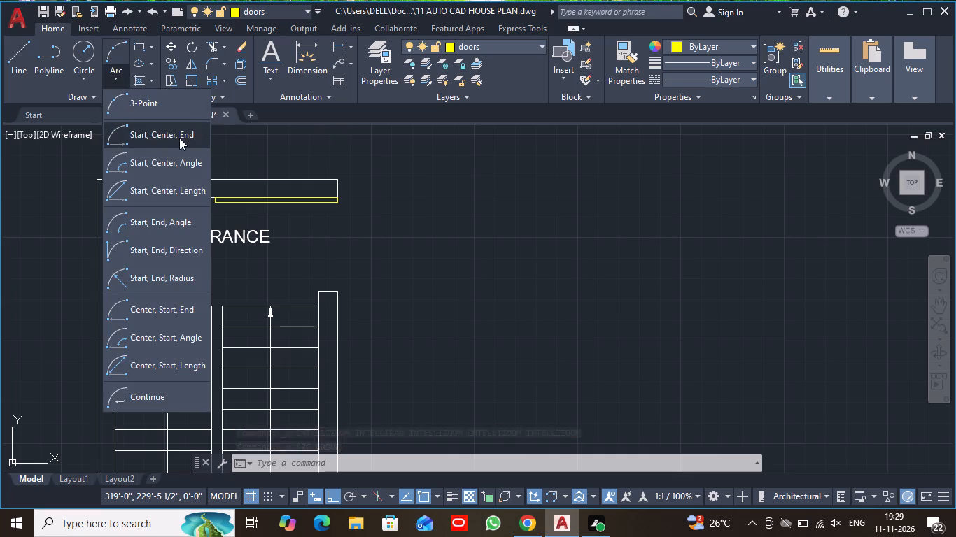
click(174, 134)
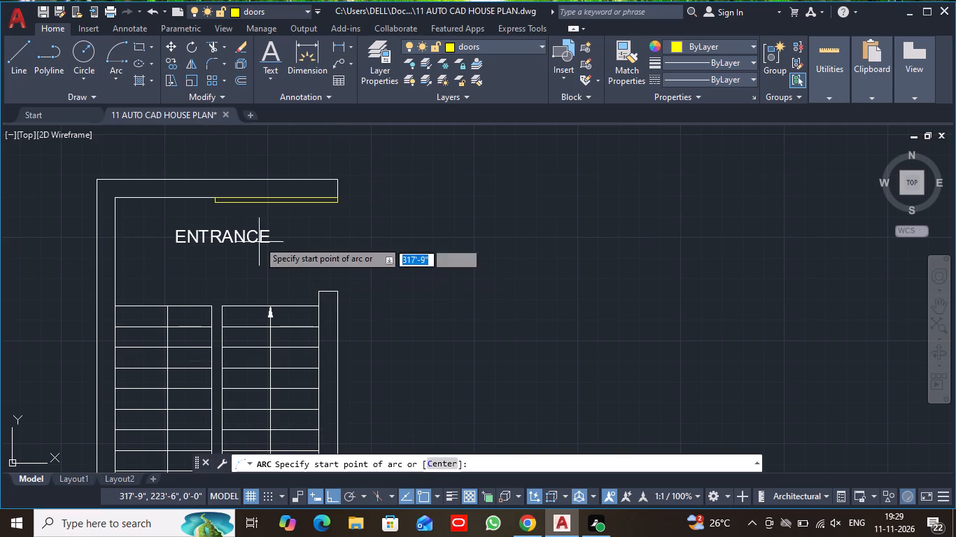
click(211, 206)
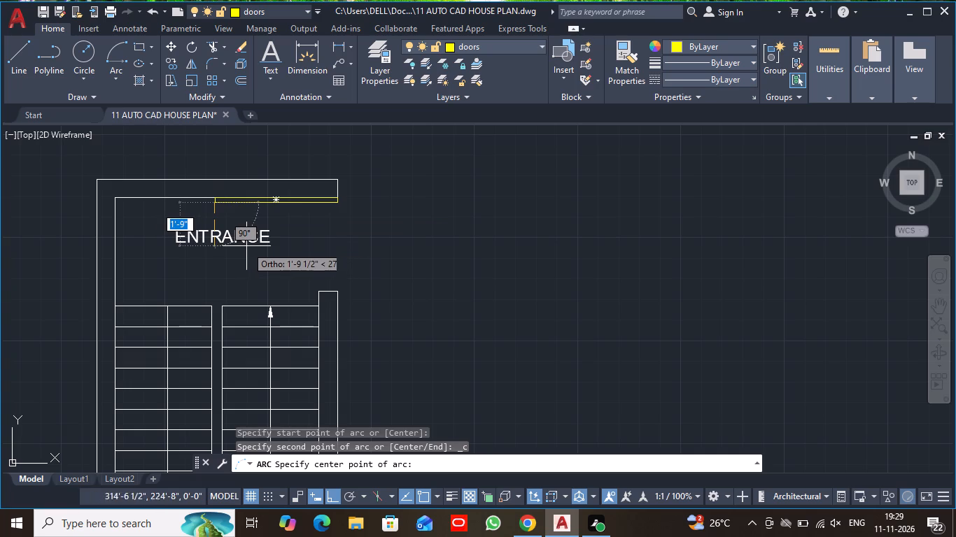
click(255, 251)
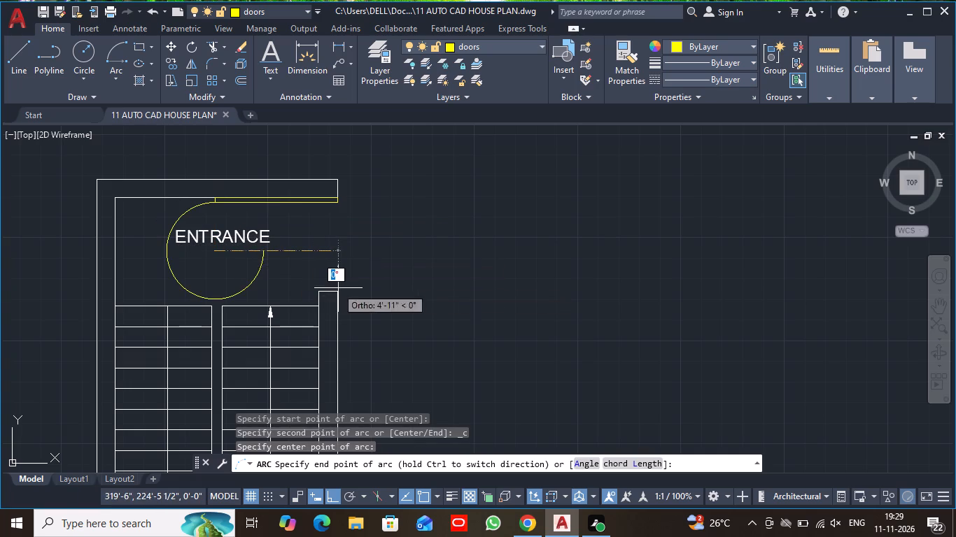
click(338, 293)
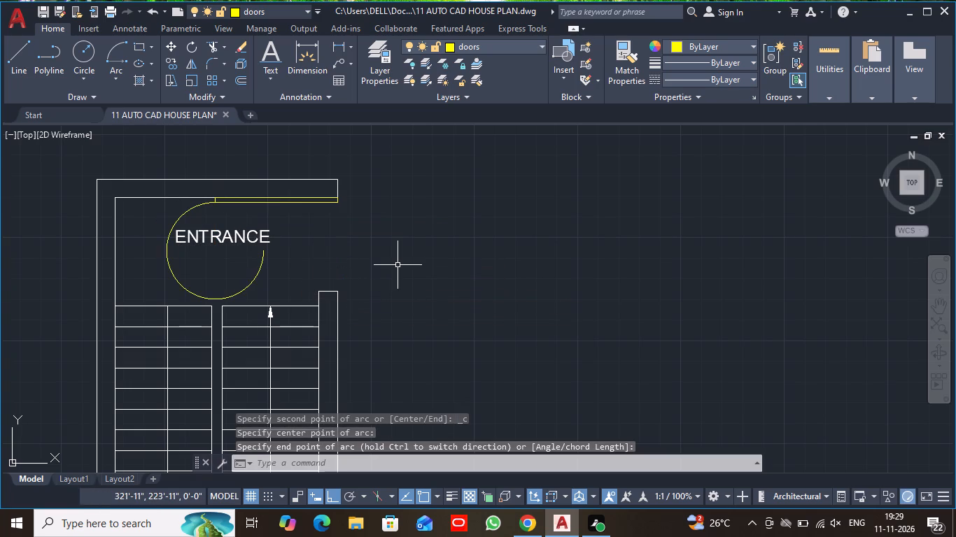
Save the drawing.
key(ctrl+s)
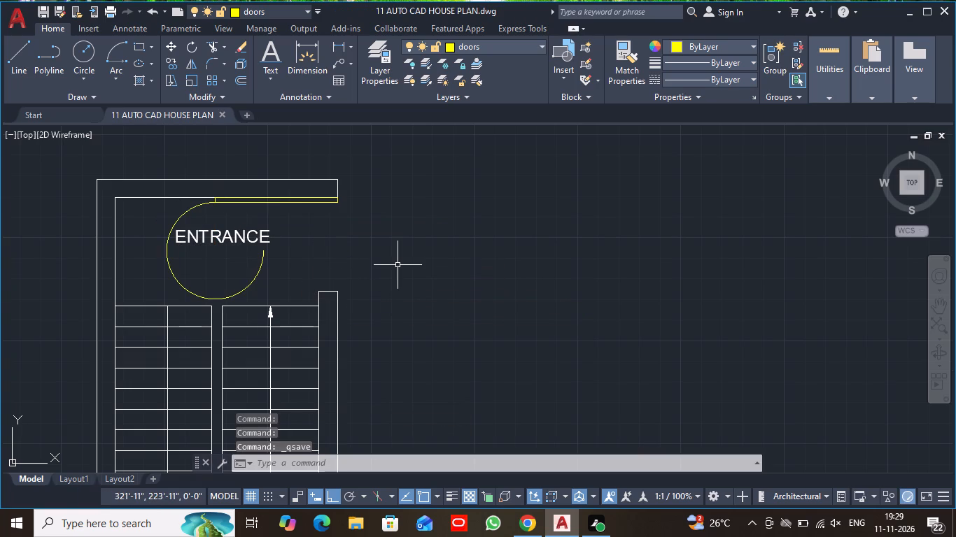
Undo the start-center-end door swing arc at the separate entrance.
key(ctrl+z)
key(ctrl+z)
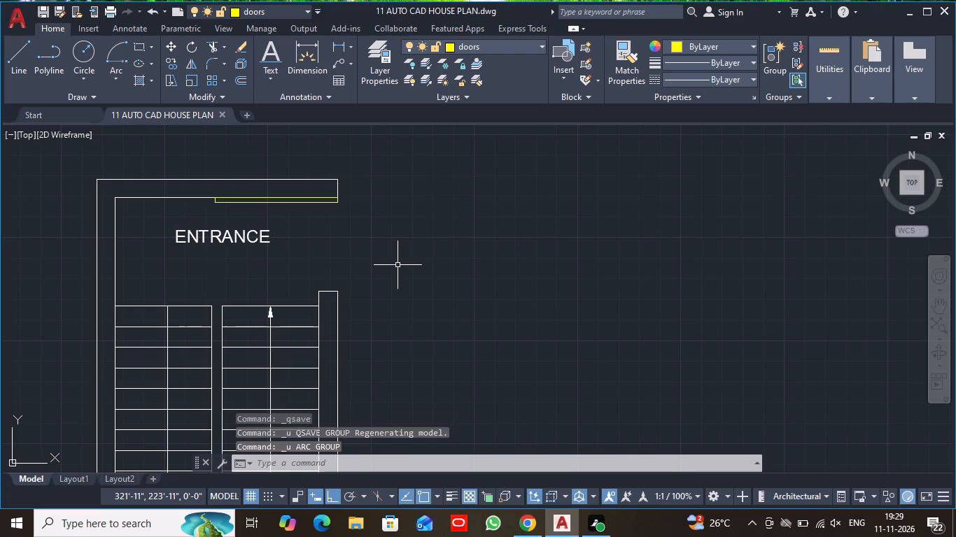
Delete the yellow door-leaf rectangle below the entrance wall of the separate staircase drawing.
scroll(398, 263, down, 1)
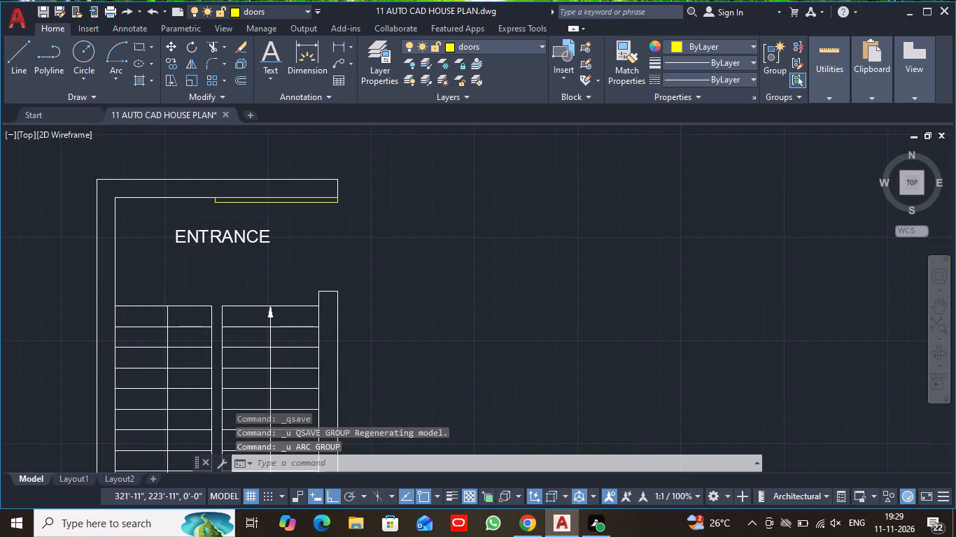
scroll(405, 254, down, 2)
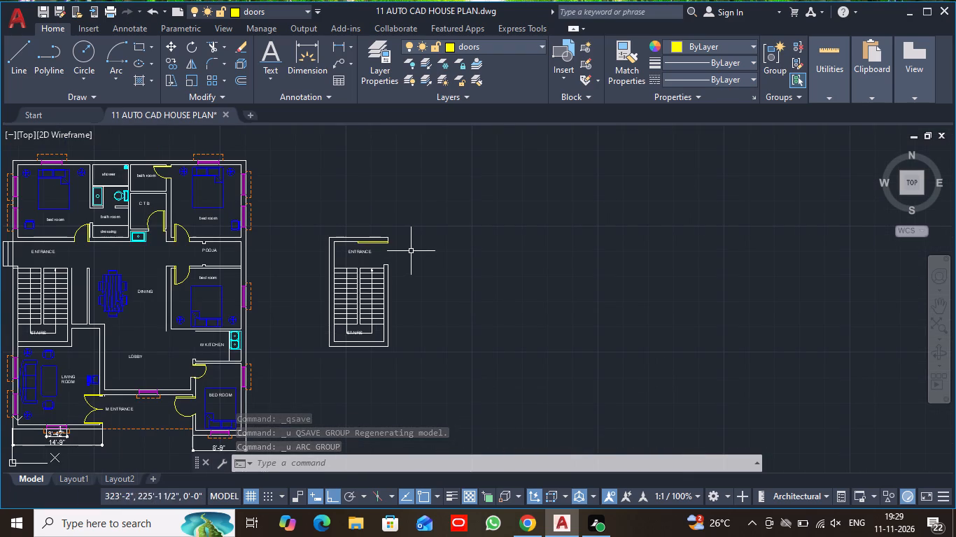
scroll(407, 249, down, 1)
scroll(407, 249, up, 2)
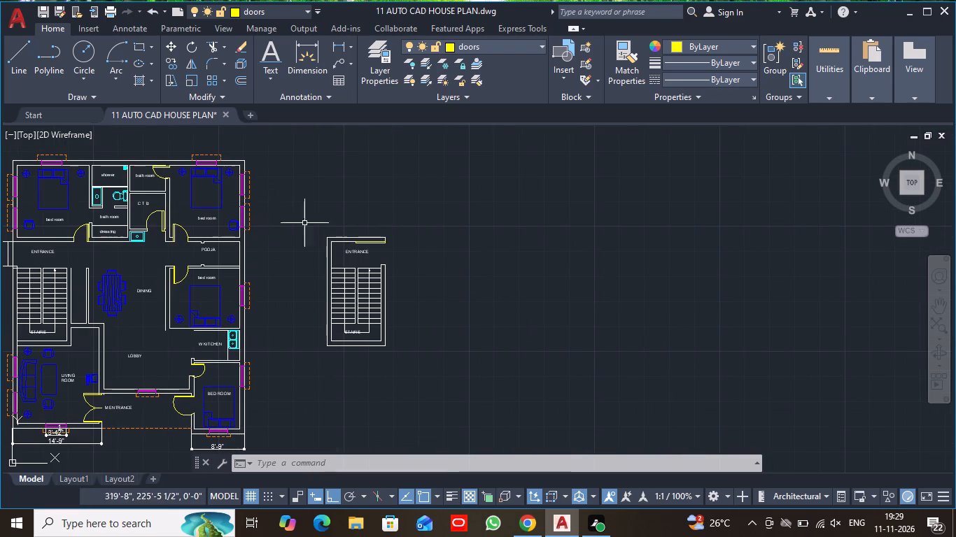
click(376, 244)
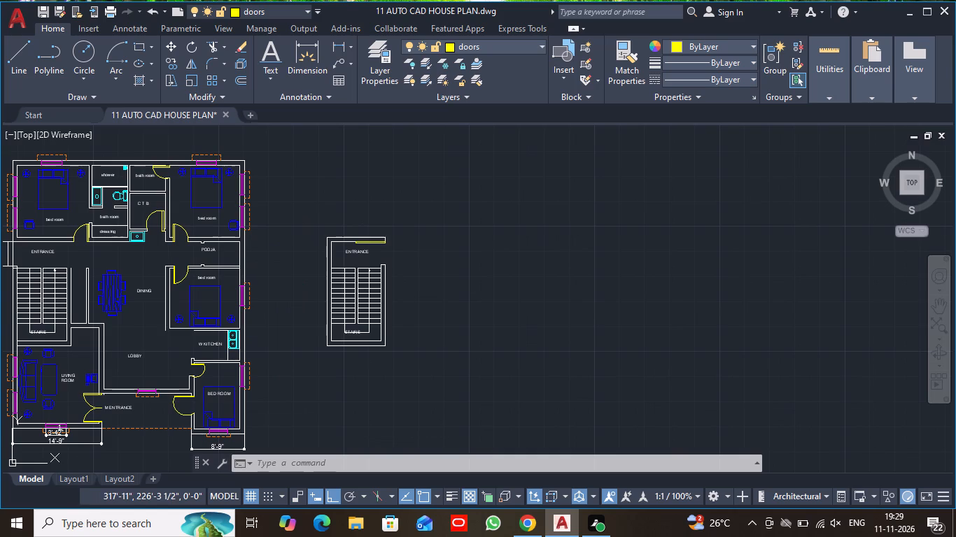
key(Delete)
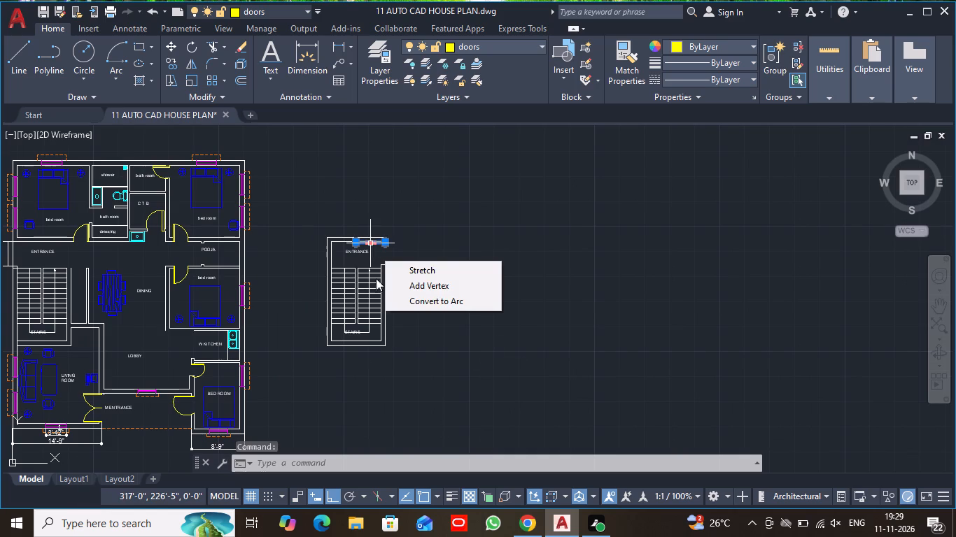
key(Delete)
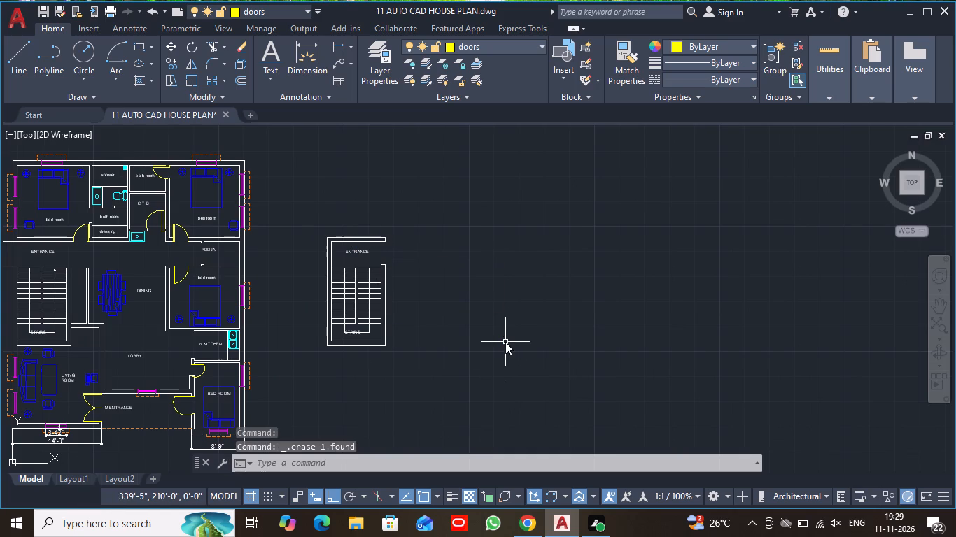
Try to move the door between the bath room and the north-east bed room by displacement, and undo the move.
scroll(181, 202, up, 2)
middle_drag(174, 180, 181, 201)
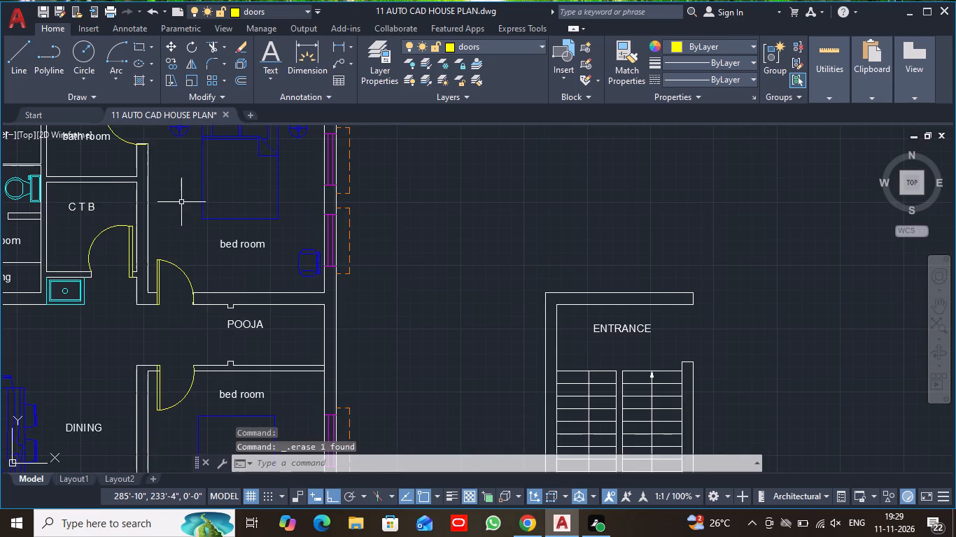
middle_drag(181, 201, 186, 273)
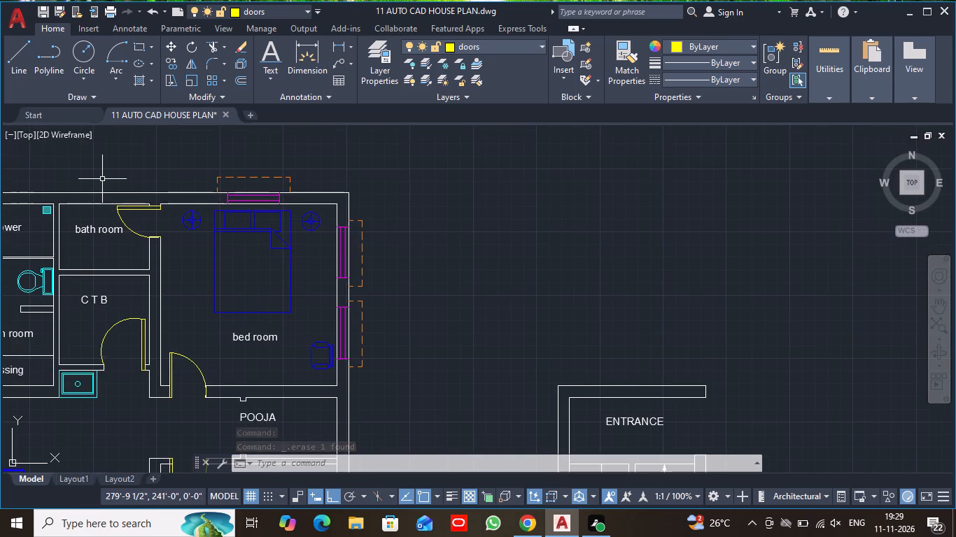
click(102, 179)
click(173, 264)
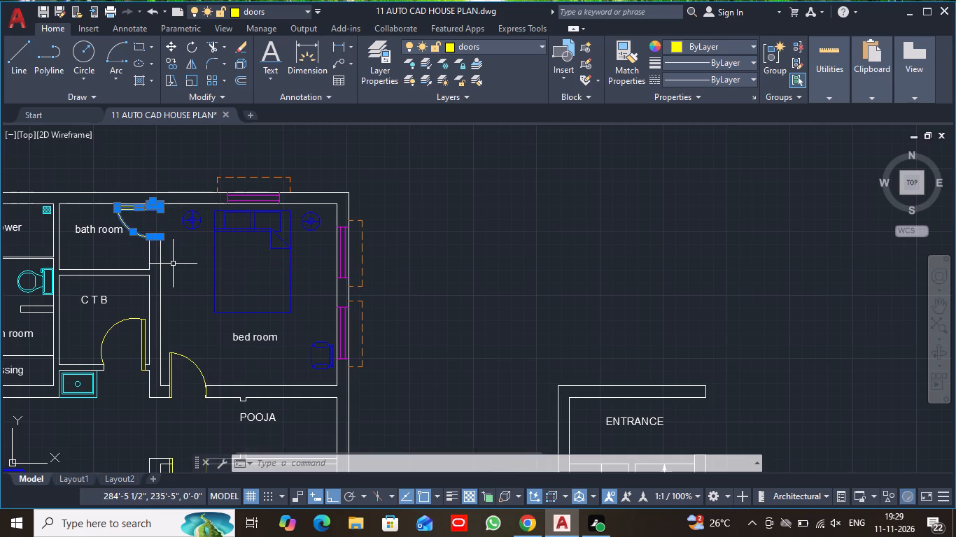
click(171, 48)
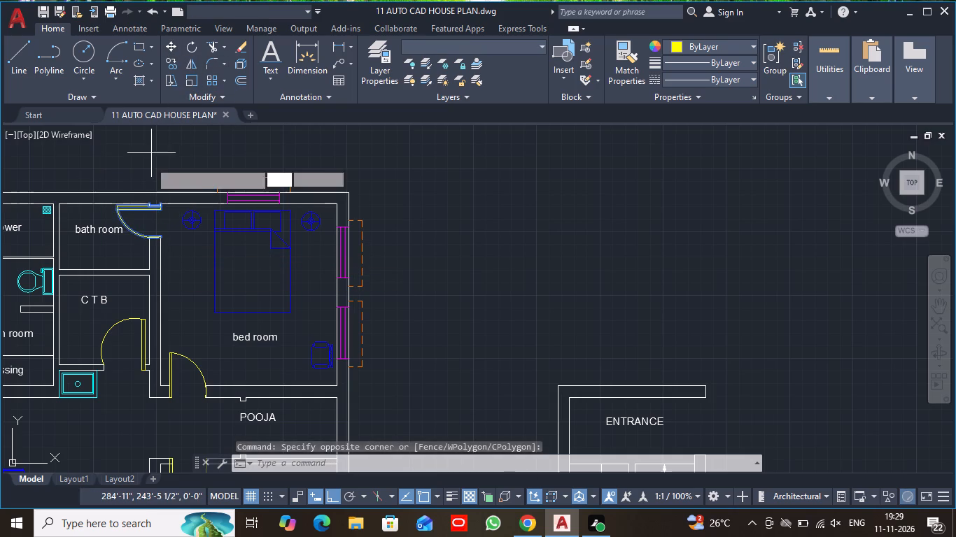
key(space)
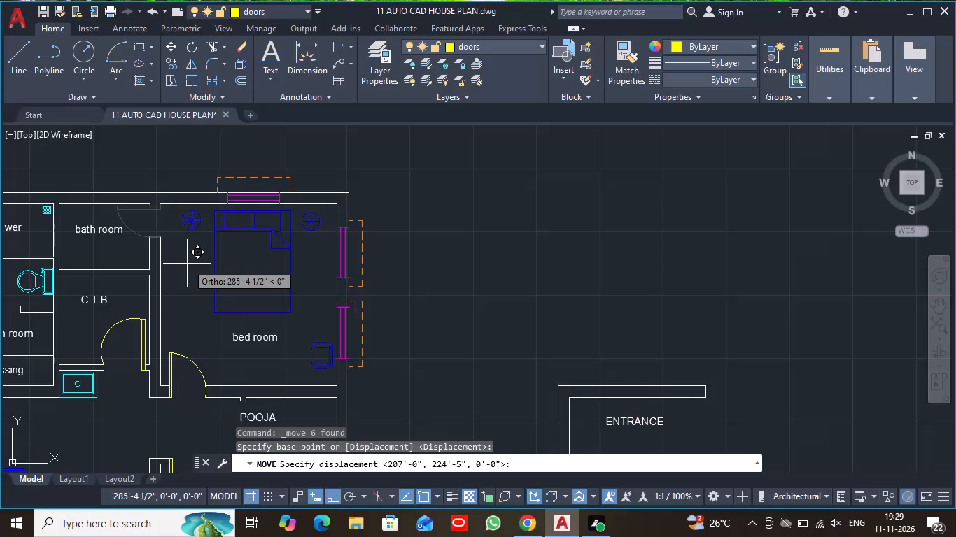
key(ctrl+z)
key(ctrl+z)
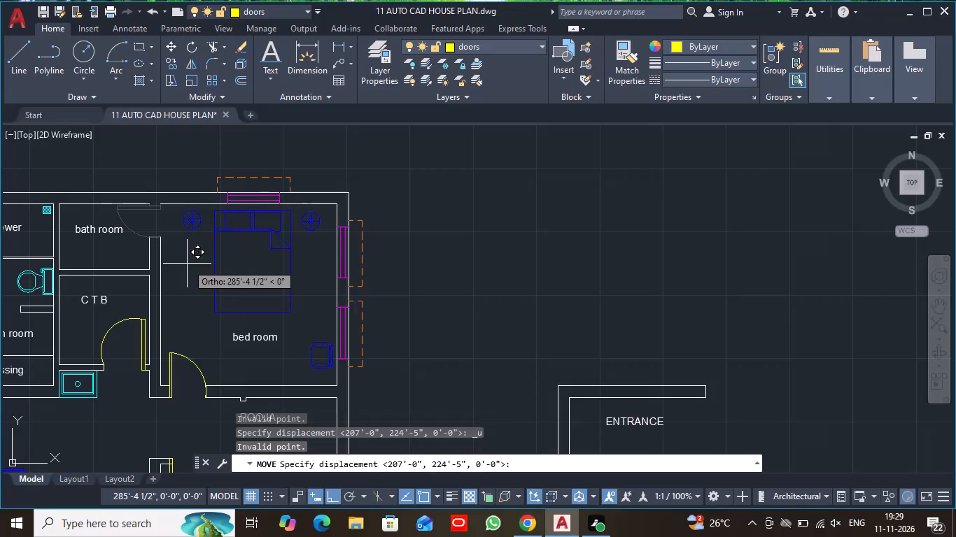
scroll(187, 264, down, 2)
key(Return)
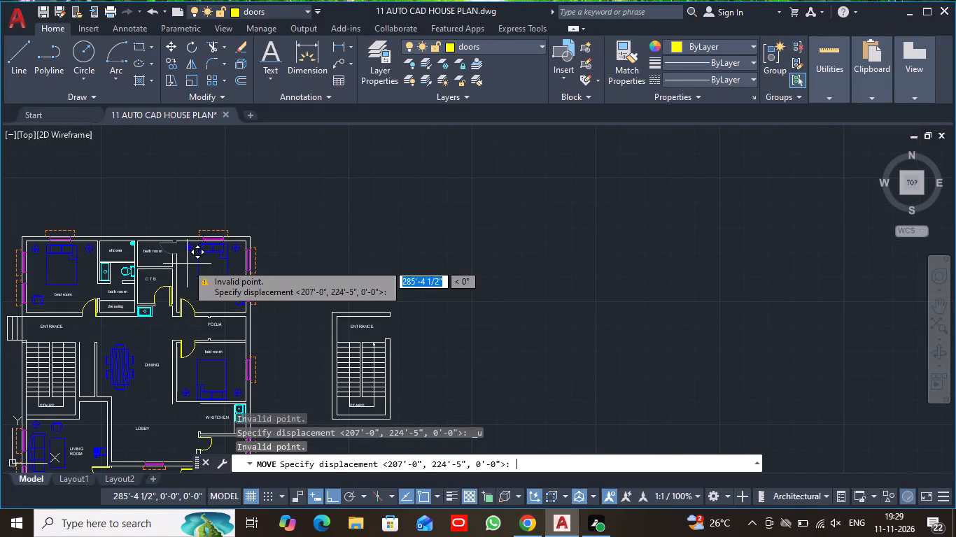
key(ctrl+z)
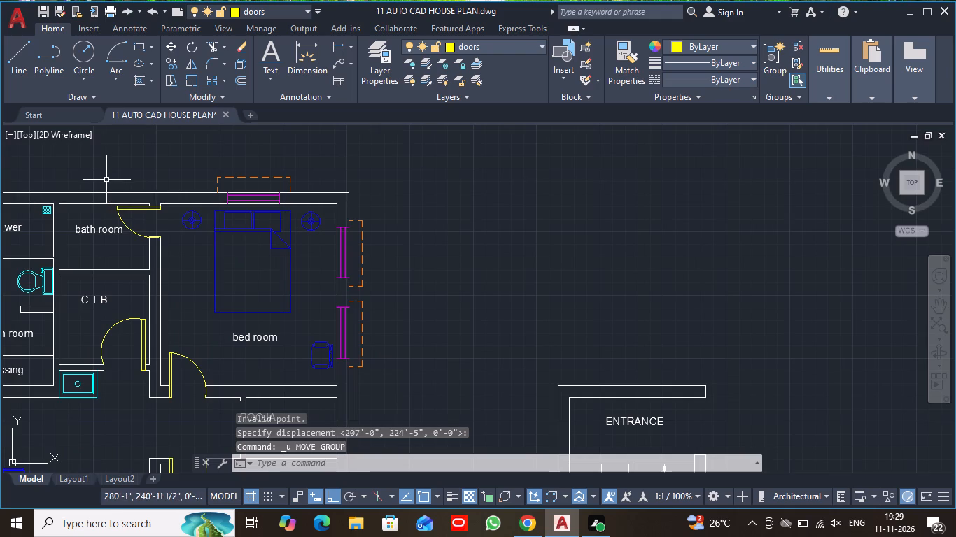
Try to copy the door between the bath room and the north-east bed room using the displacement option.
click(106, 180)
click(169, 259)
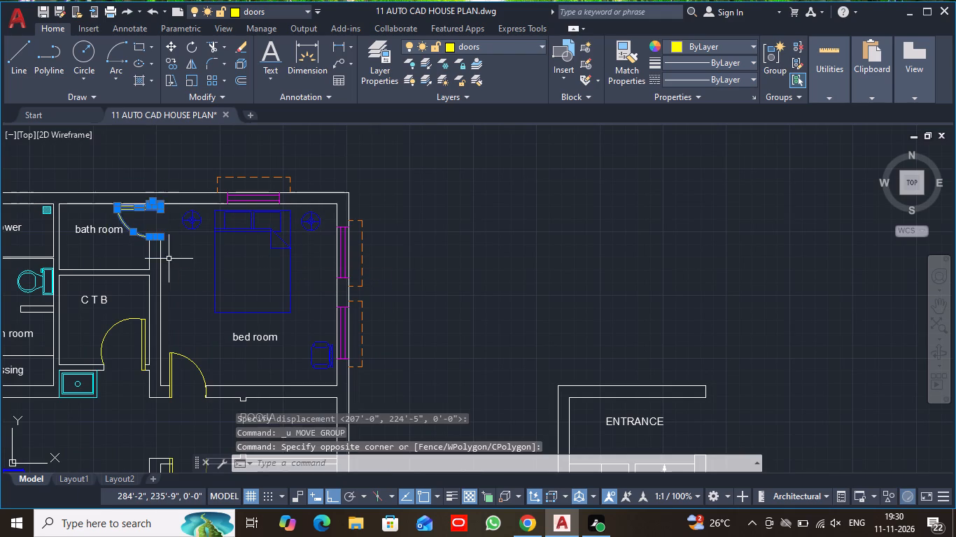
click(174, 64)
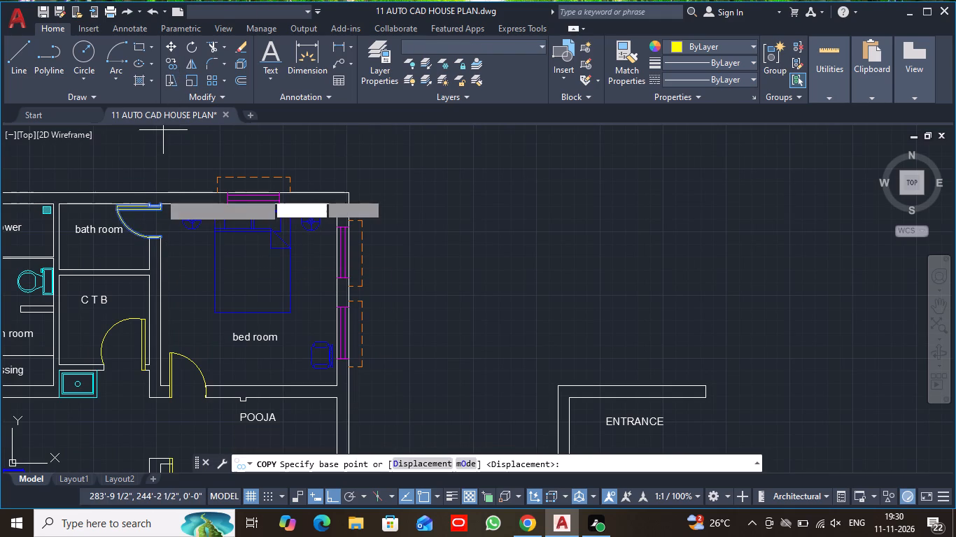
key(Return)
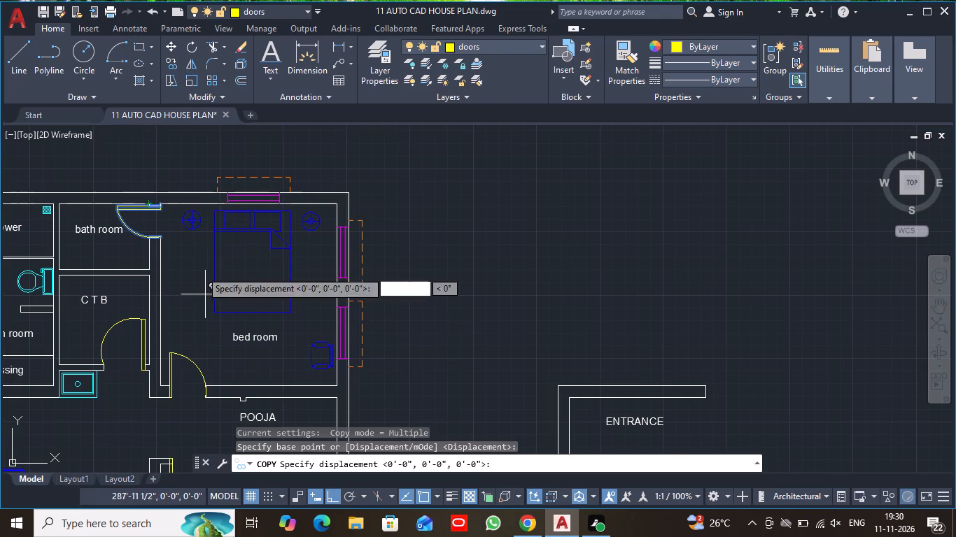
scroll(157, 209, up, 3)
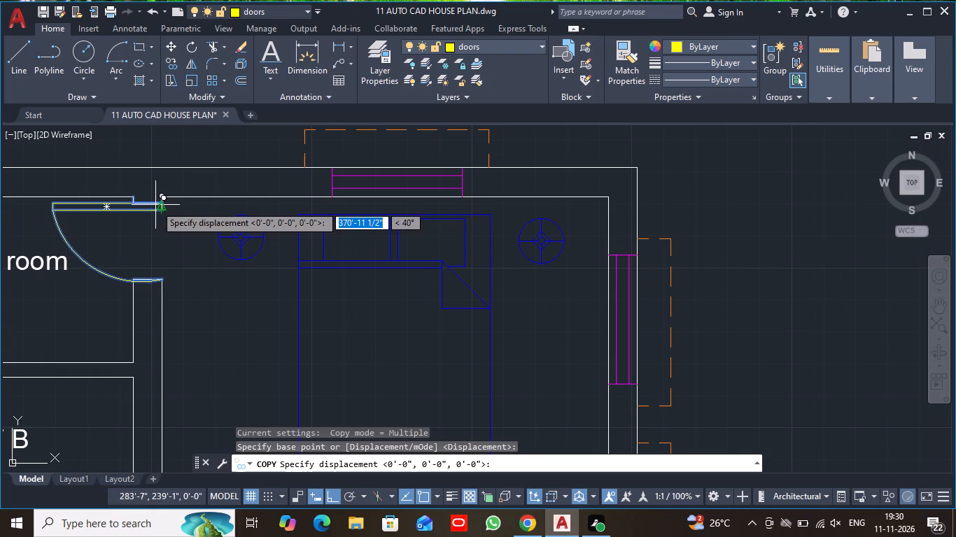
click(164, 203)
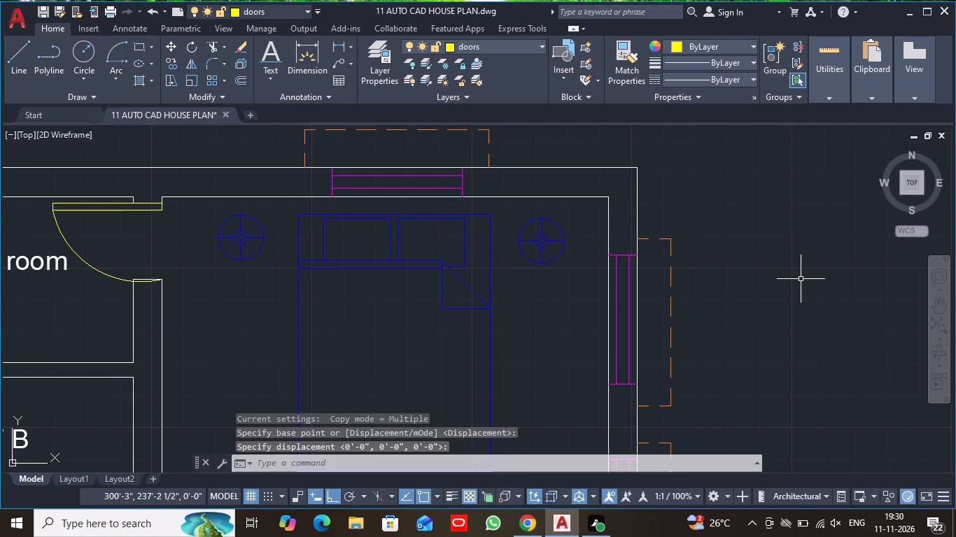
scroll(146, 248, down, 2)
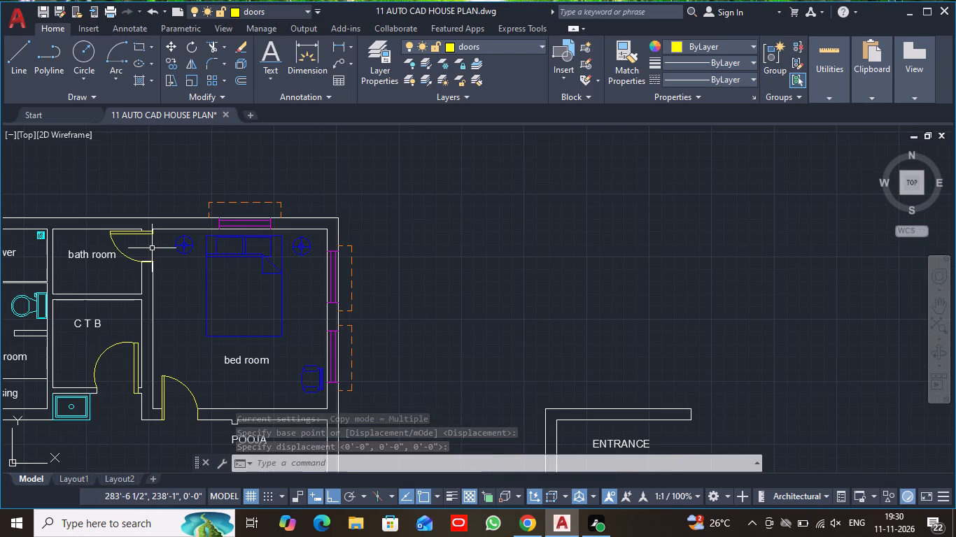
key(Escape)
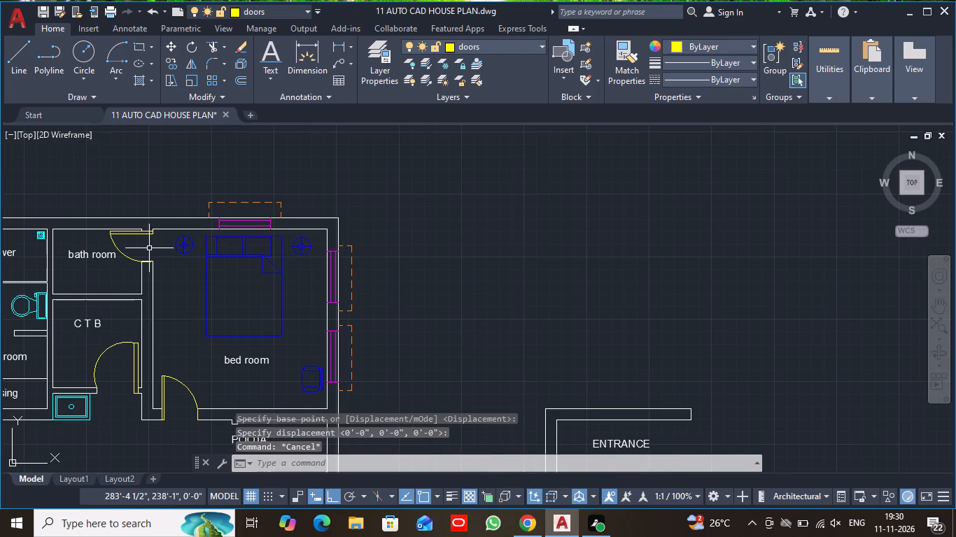
Copy the bath room door's leaf and swing arc, with Ortho off, from its upper hinge corner to the separate entrance wall's lower end corner.
scroll(146, 249, up, 2)
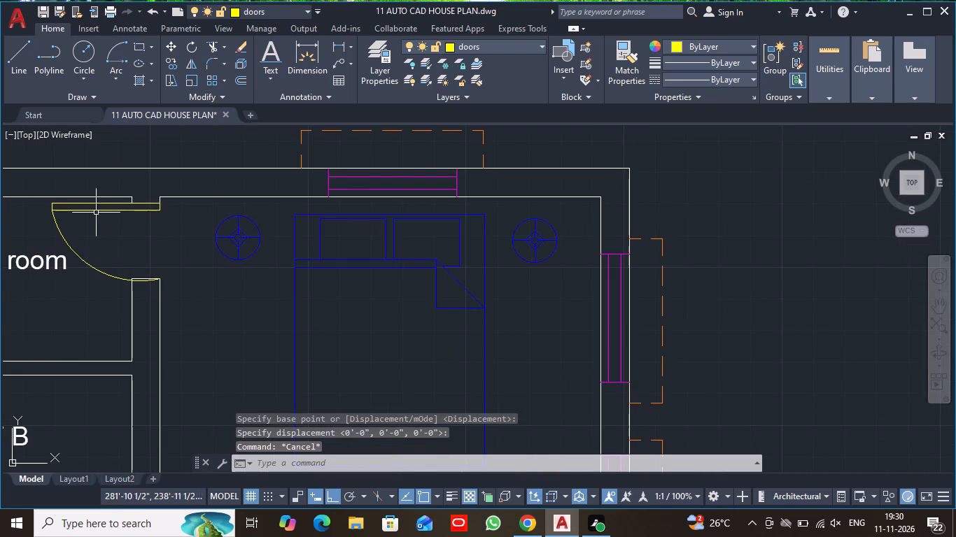
click(102, 210)
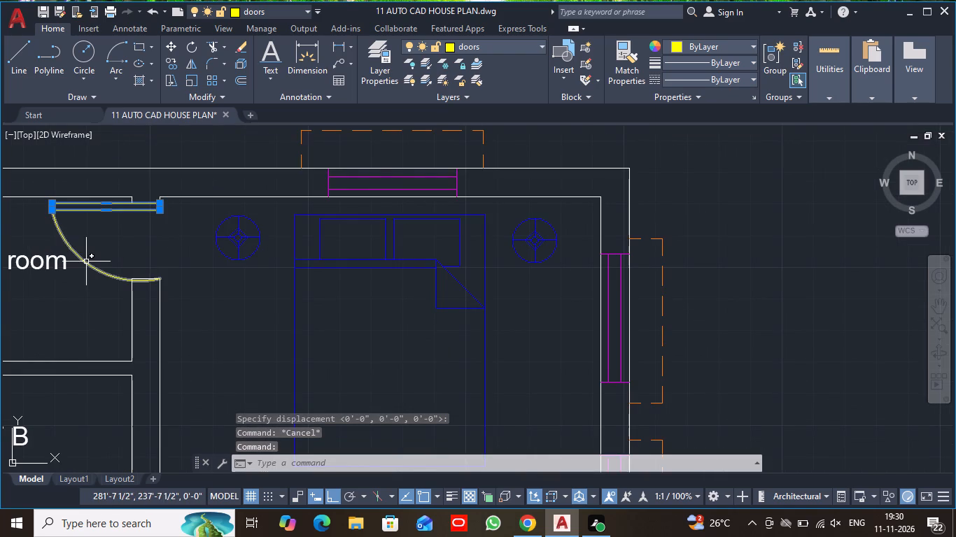
click(86, 262)
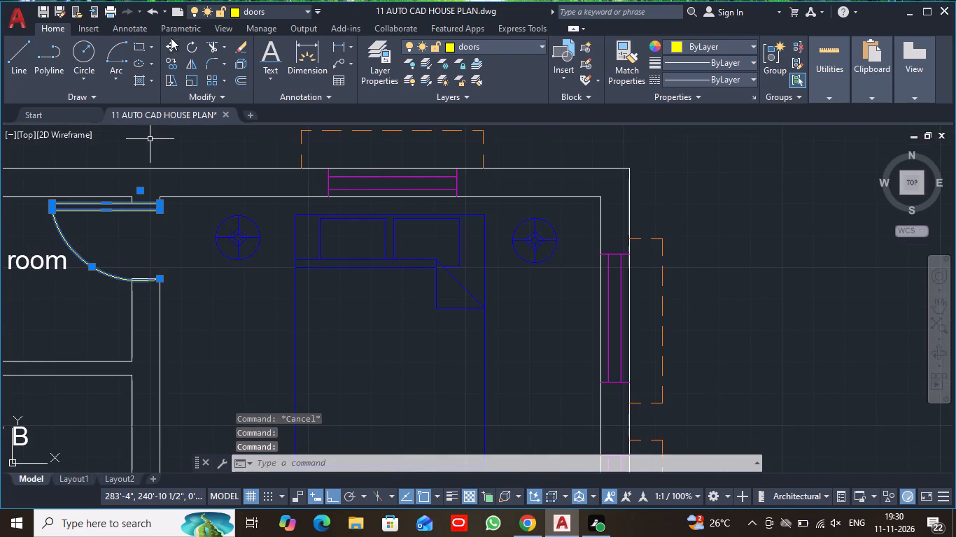
click(171, 62)
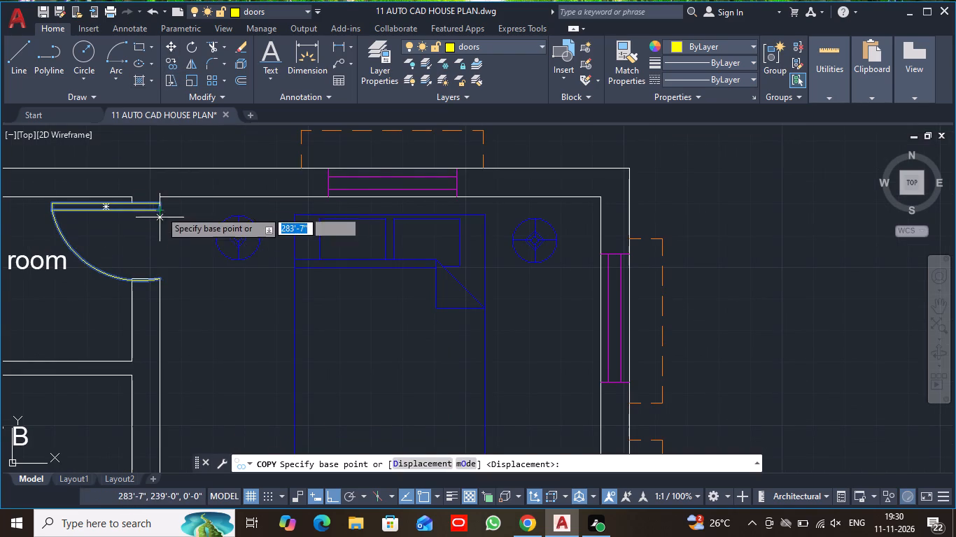
scroll(160, 206, up, 4)
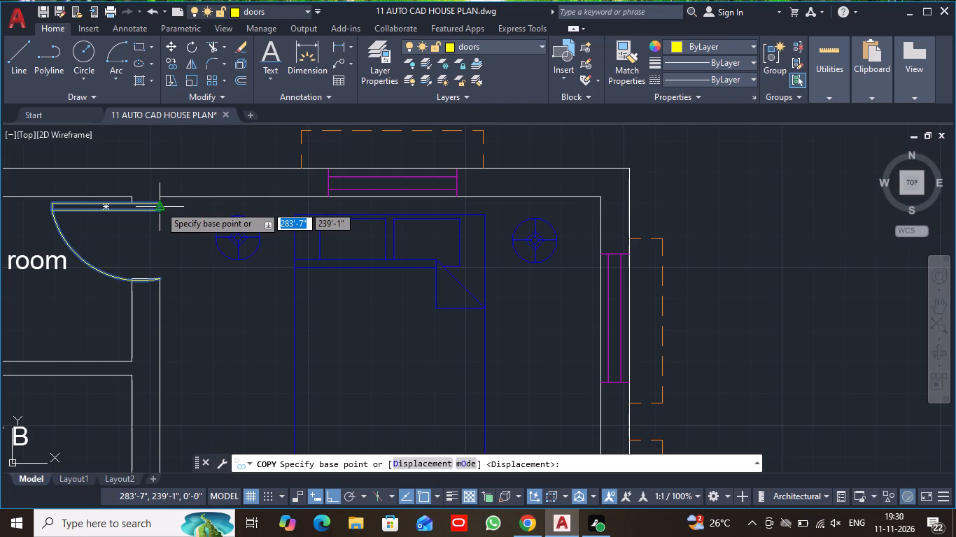
click(153, 195)
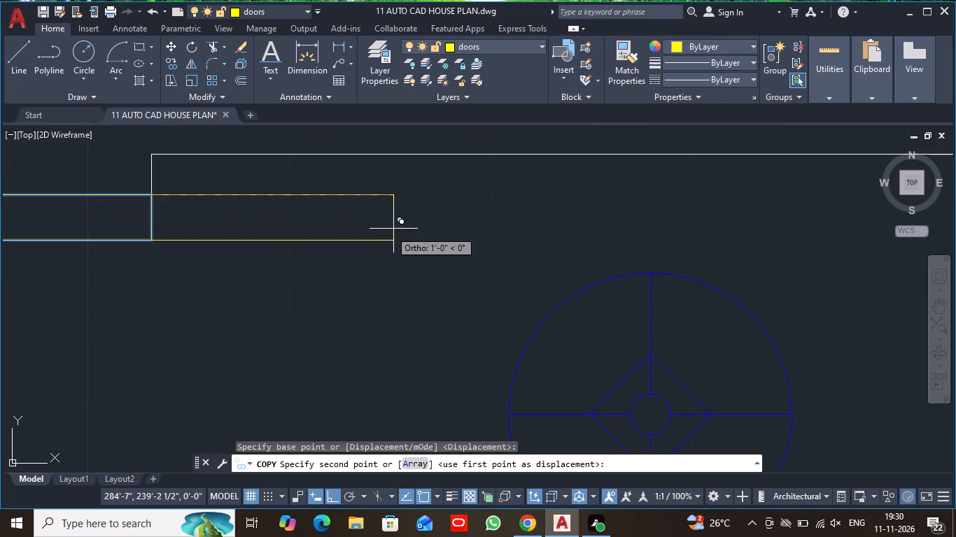
scroll(462, 247, down, 1)
scroll(561, 293, down, 2)
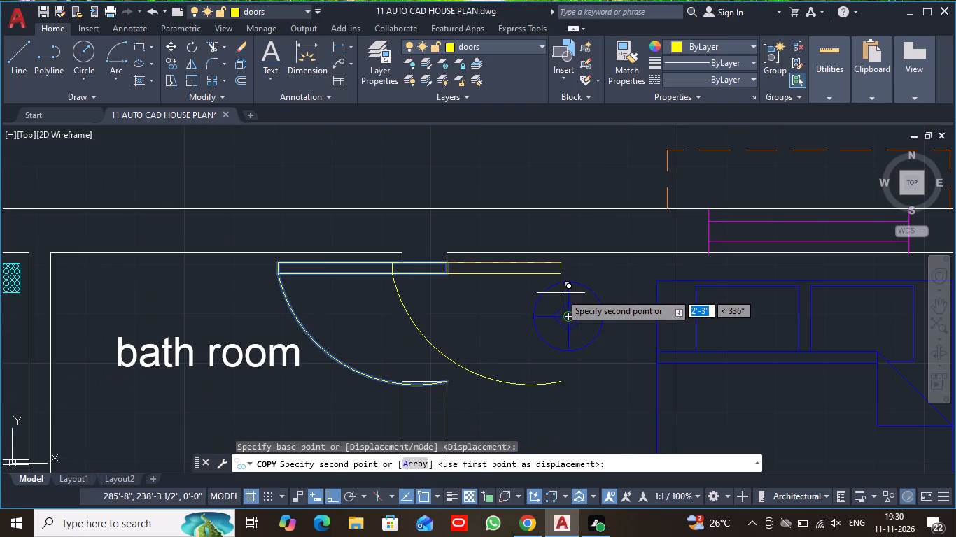
middle_drag(561, 293, 0, 110)
scroll(22, 119, down, 3)
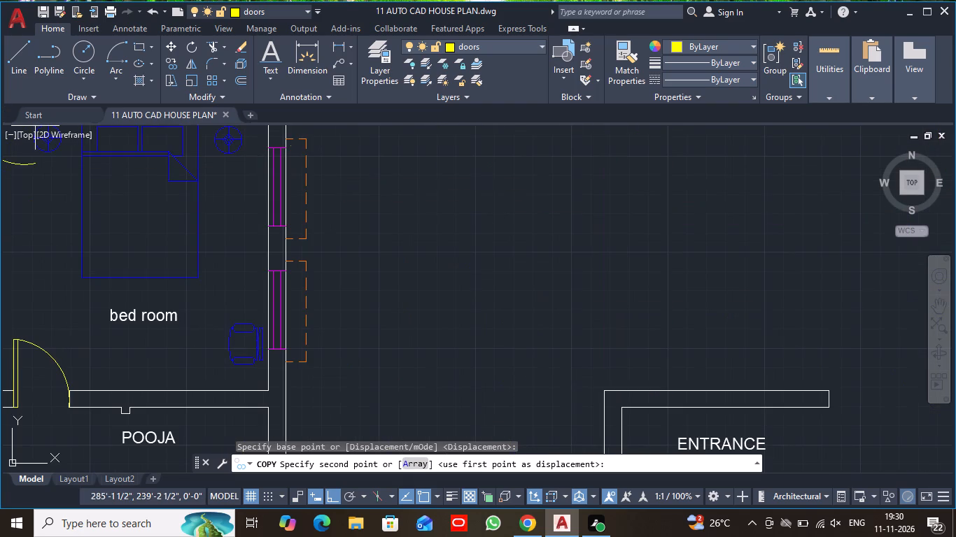
middle_drag(491, 275, 40, 143)
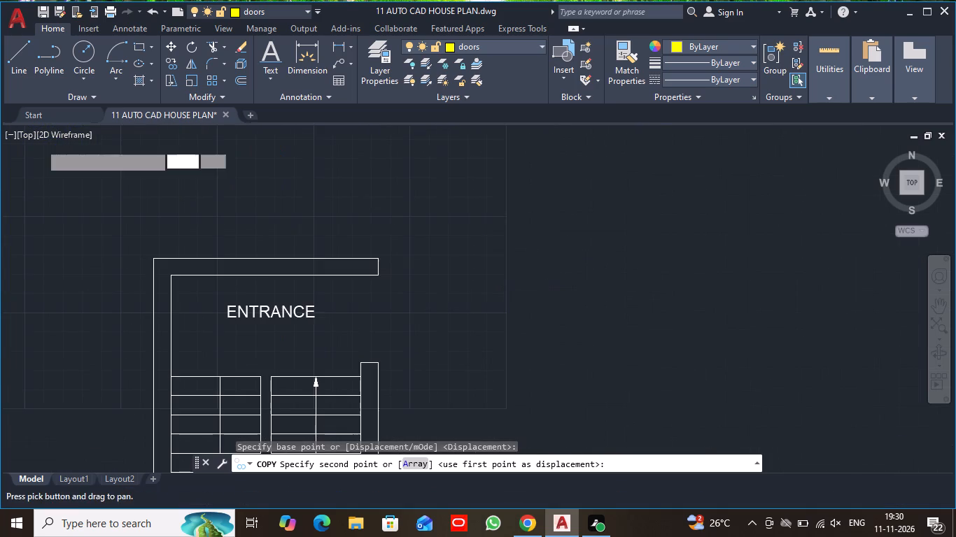
scroll(412, 364, down, 2)
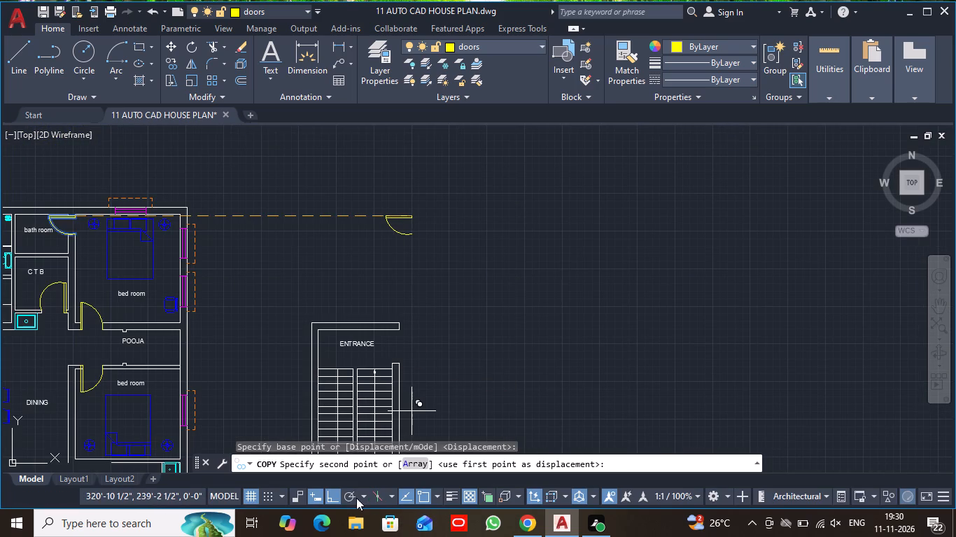
click(332, 496)
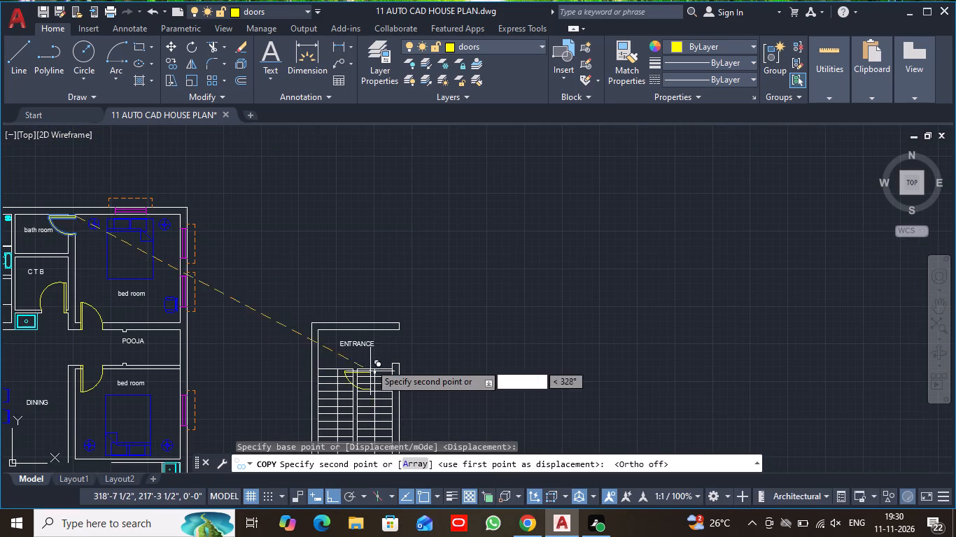
scroll(388, 338, up, 2)
middle_drag(392, 344, 200, 278)
scroll(200, 278, up, 3)
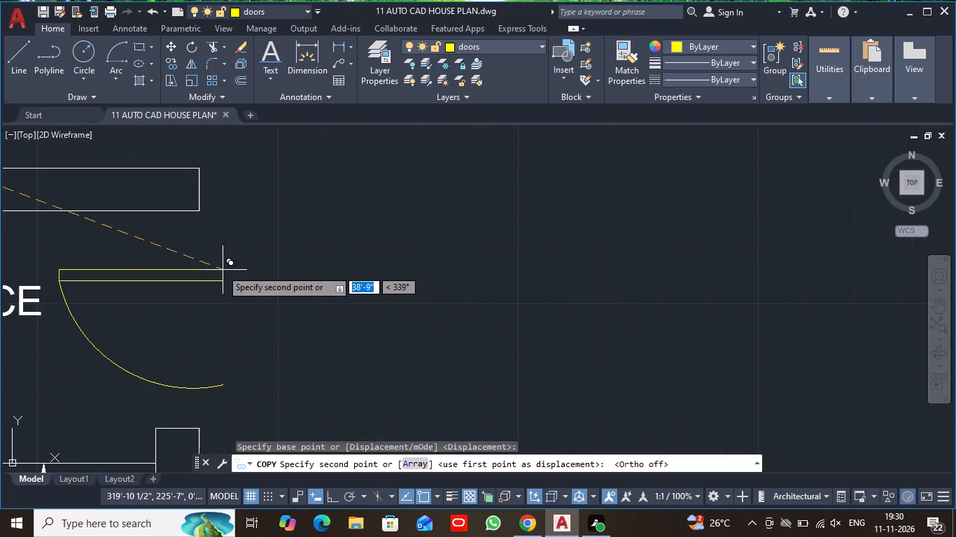
middle_drag(176, 246, 280, 271)
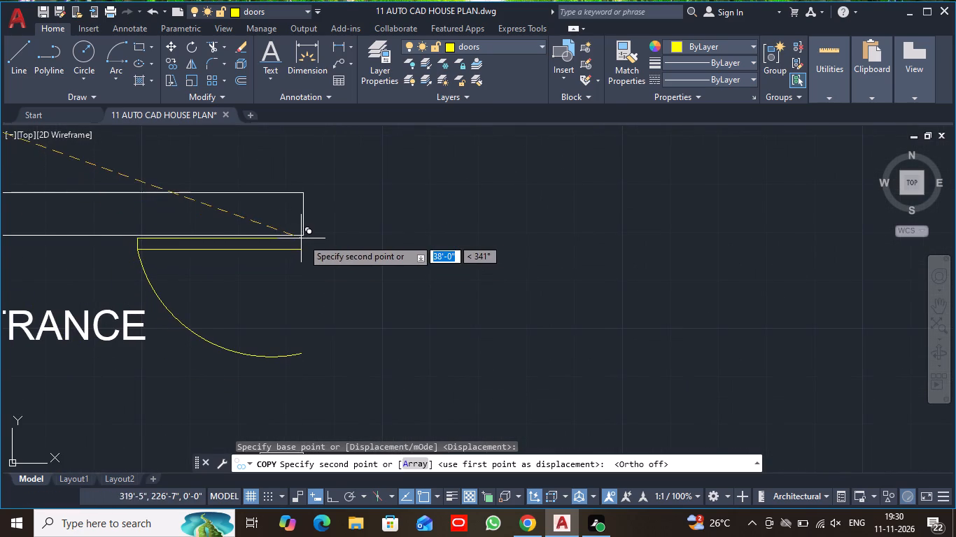
click(302, 234)
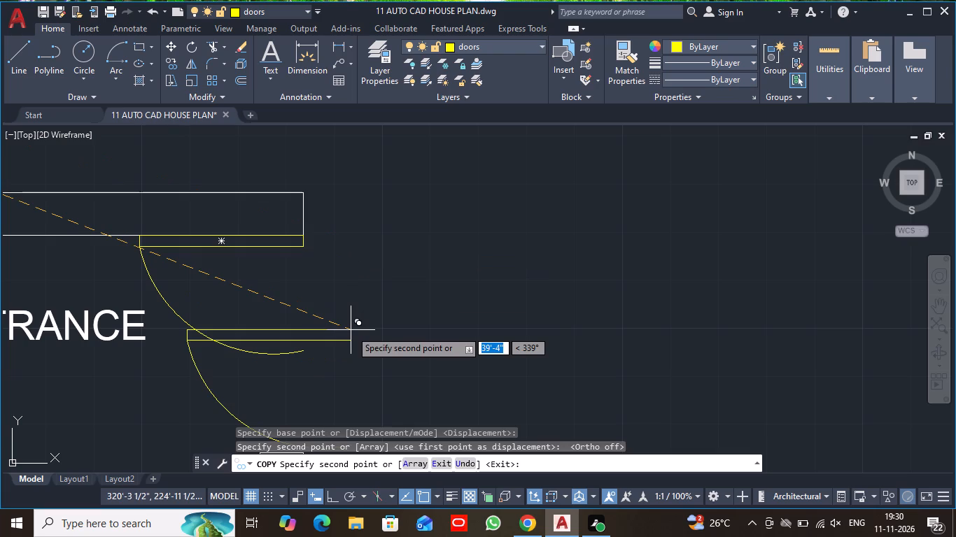
key(Escape)
Trim away the short line capping the east wall beside the stairs, below the copied entrance door.
scroll(336, 330, down, 3)
middle_drag(360, 397, 305, 233)
scroll(308, 211, down, 1)
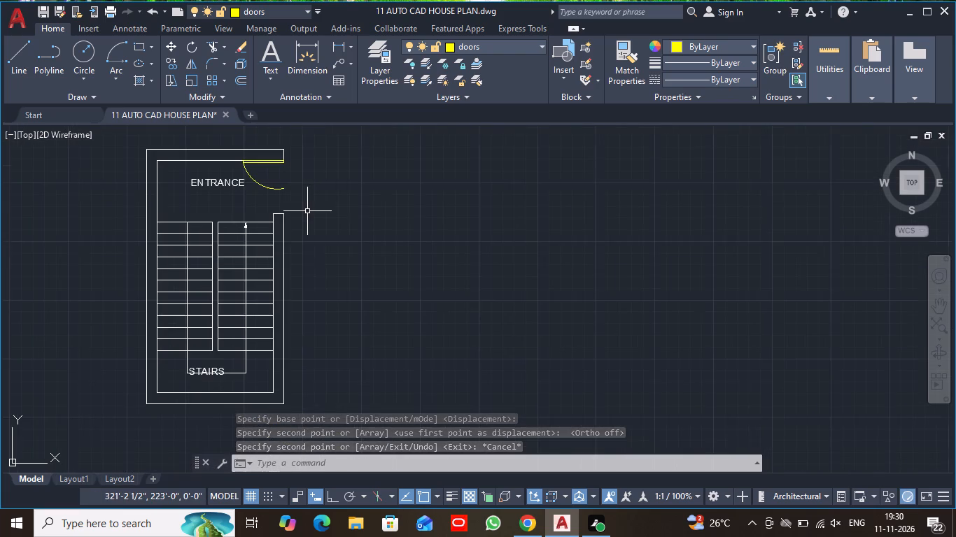
middle_drag(307, 211, 306, 262)
scroll(299, 275, up, 2)
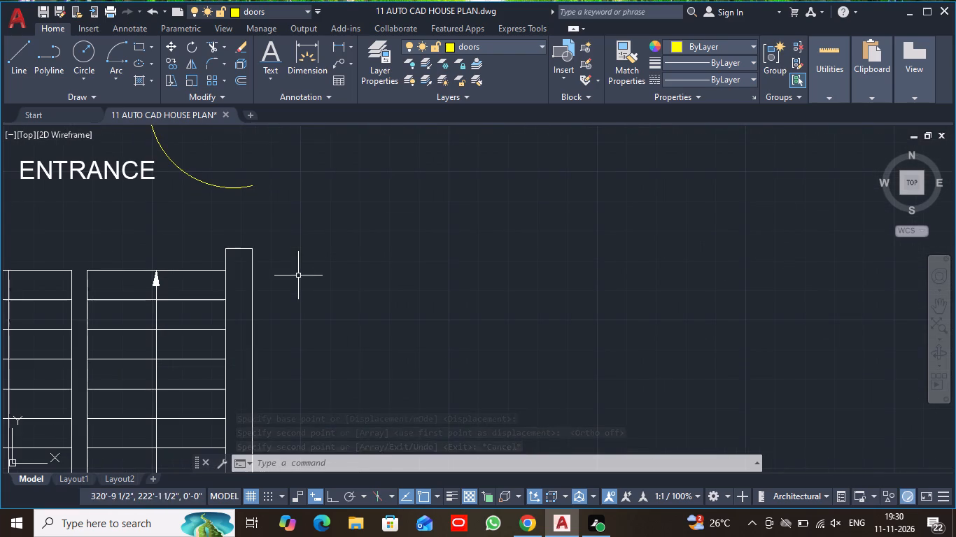
text(TR)
key(space)
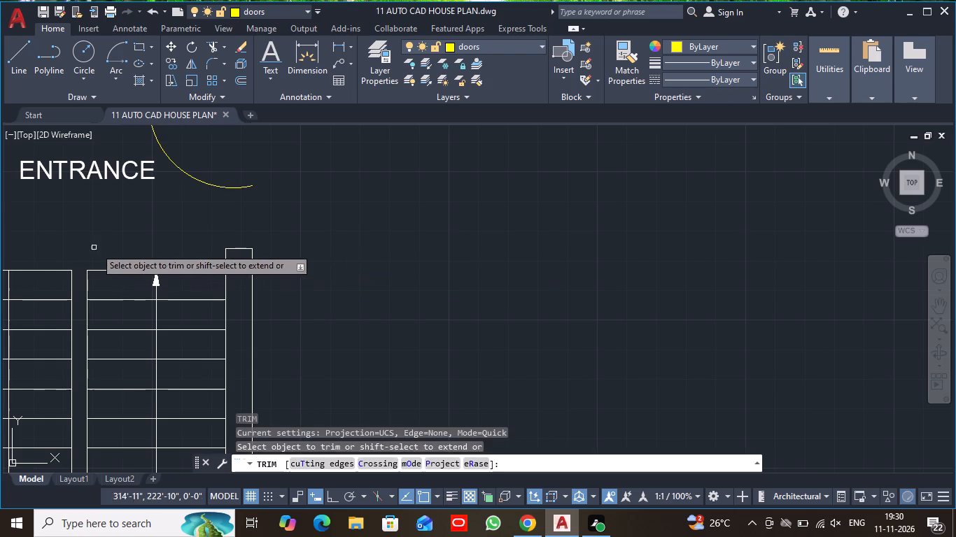
click(237, 249)
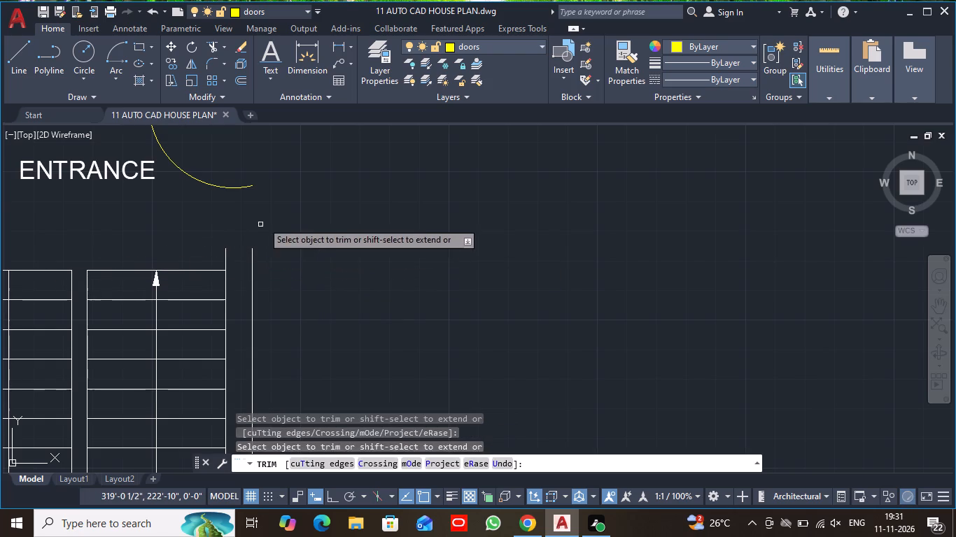
key(Escape)
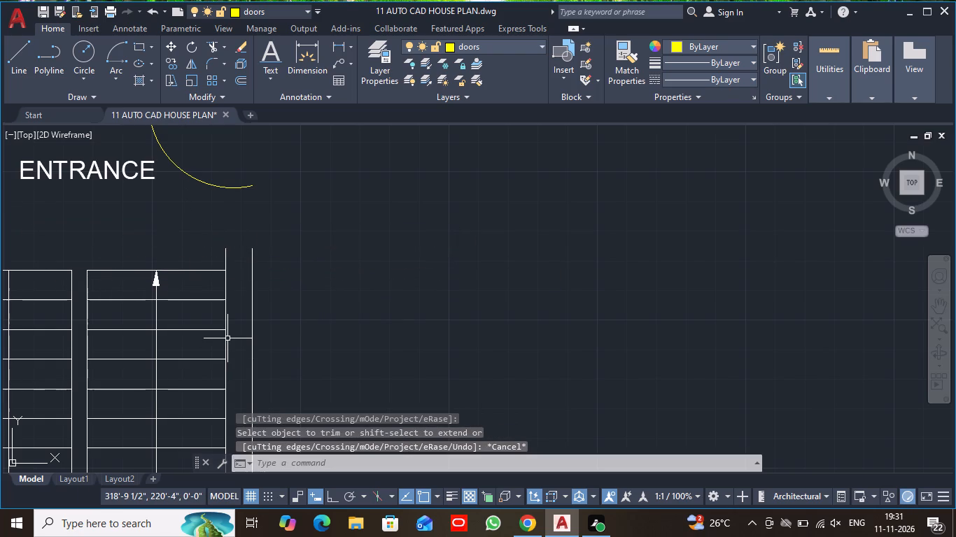
Extend both lines of the east staircase wall up to the entrance door's swing arc.
text(EX)
key(space)
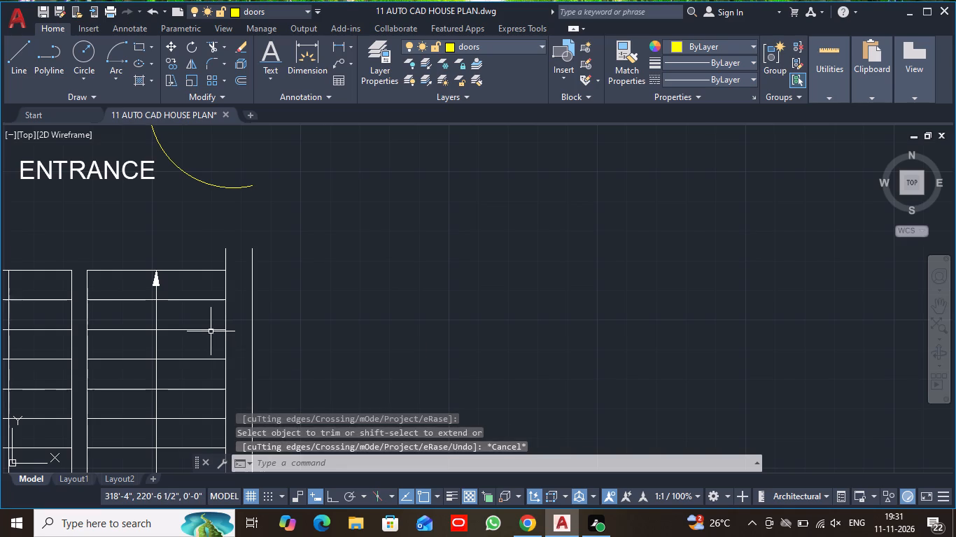
click(225, 255)
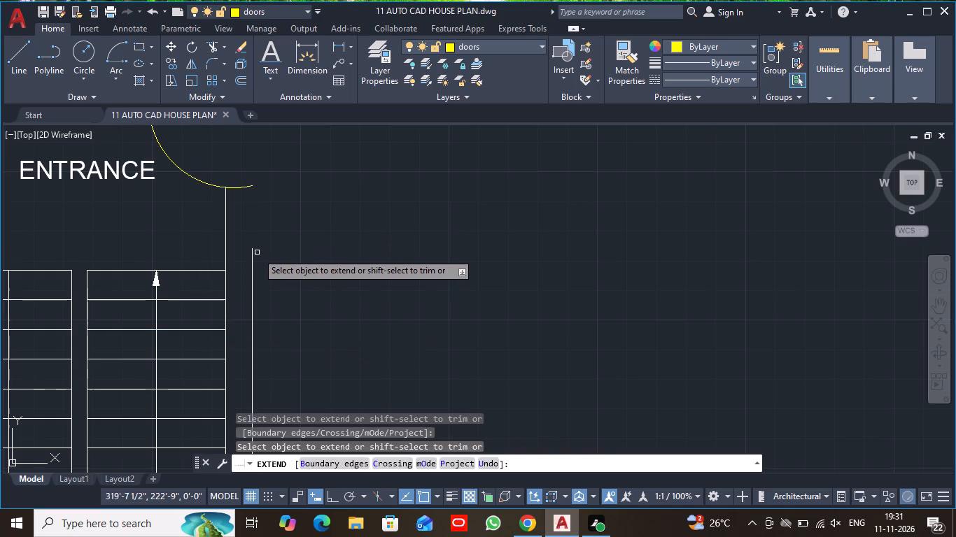
click(251, 255)
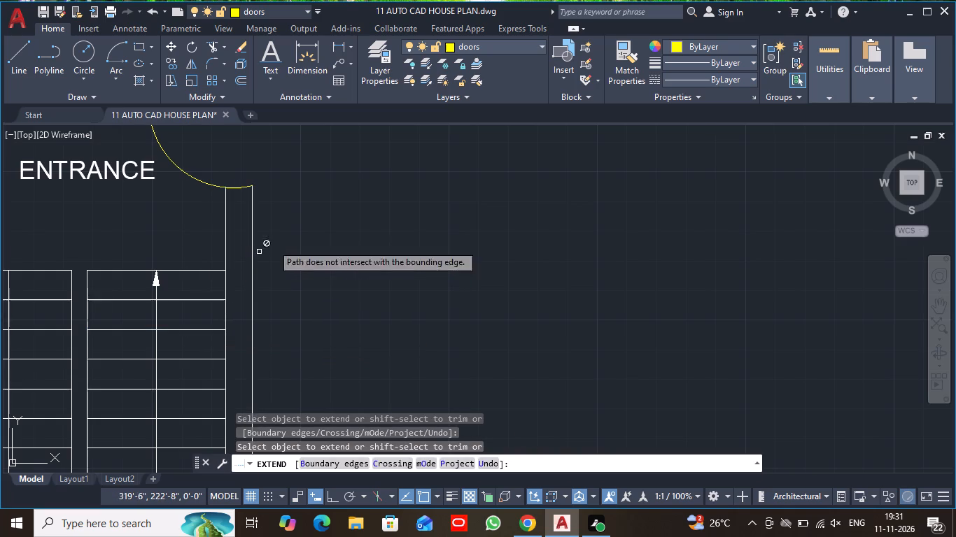
scroll(322, 226, down, 4)
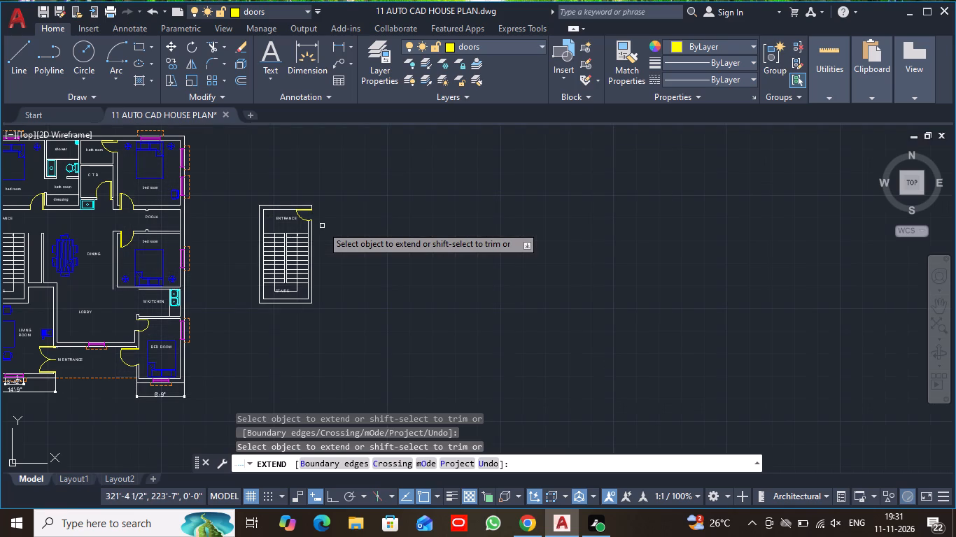
key(Escape)
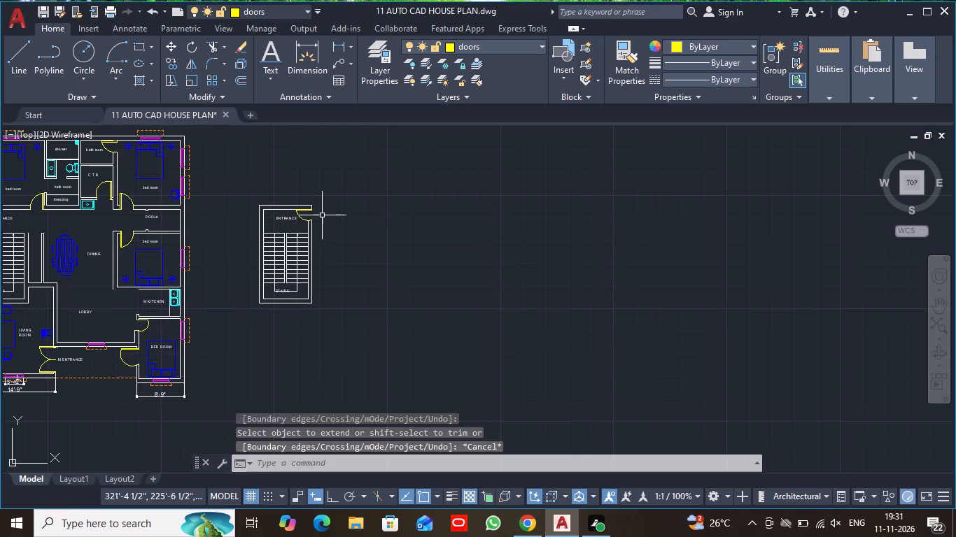
Examine the separate entrance and staircase drawing alongside the two house plans.
scroll(321, 214, up, 4)
scroll(192, 292, up, 3)
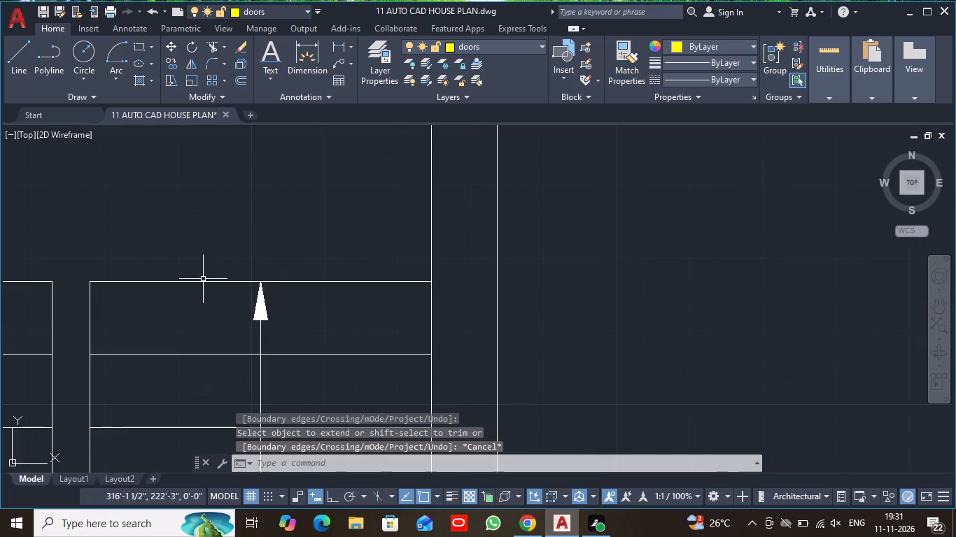
scroll(196, 222, down, 6)
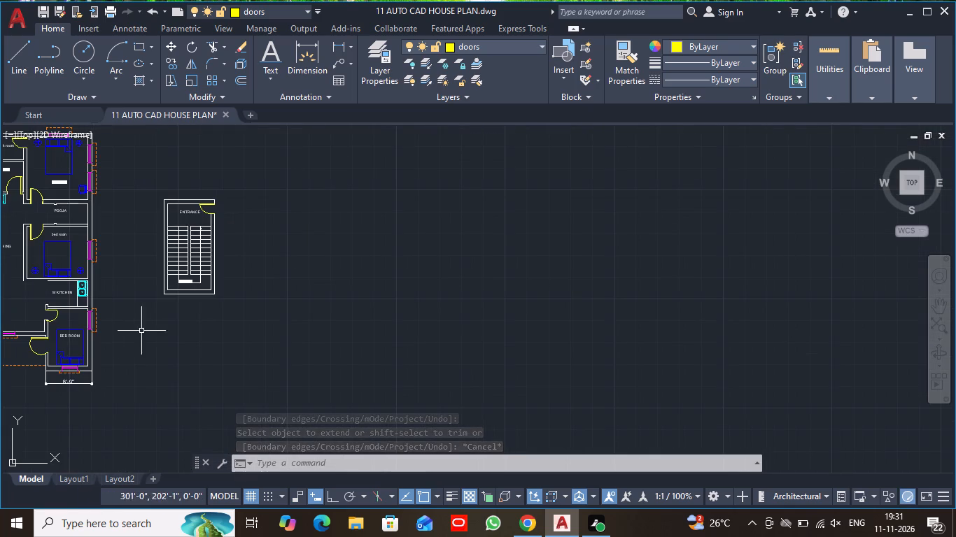
scroll(151, 325, up, 4)
middle_drag(201, 306, 184, 536)
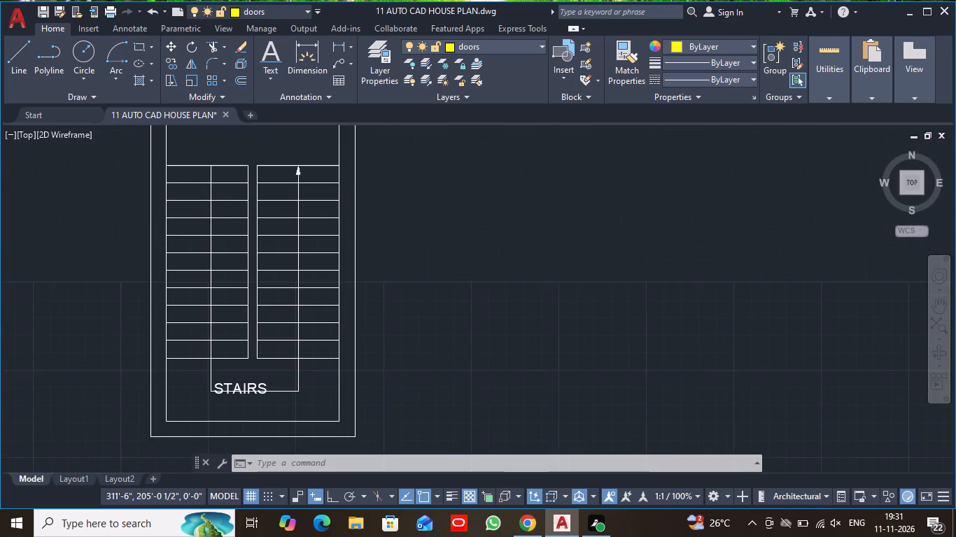
scroll(254, 319, down, 2)
middle_drag(164, 374, 192, 285)
scroll(195, 286, down, 2)
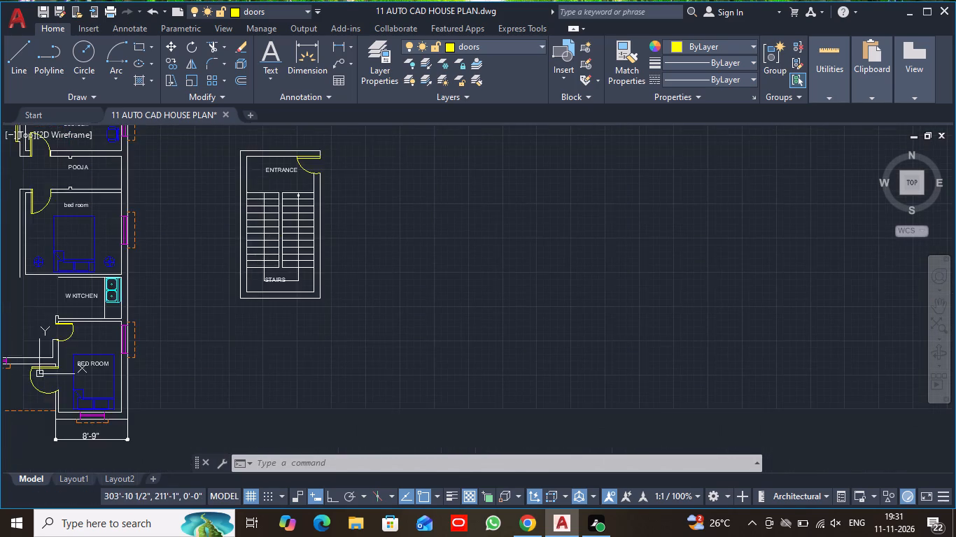
scroll(195, 286, down, 1)
middle_drag(120, 390, 300, 364)
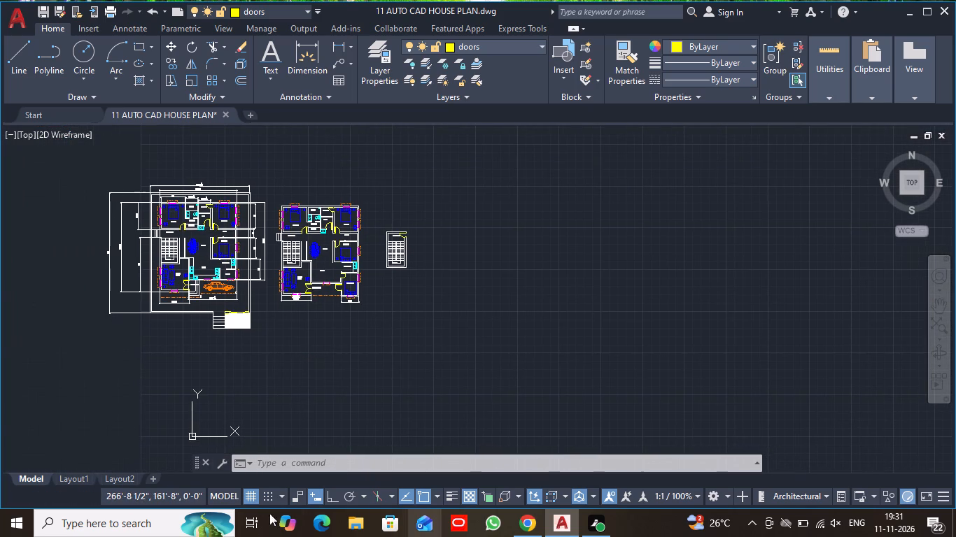
scroll(38, 1, up, 1)
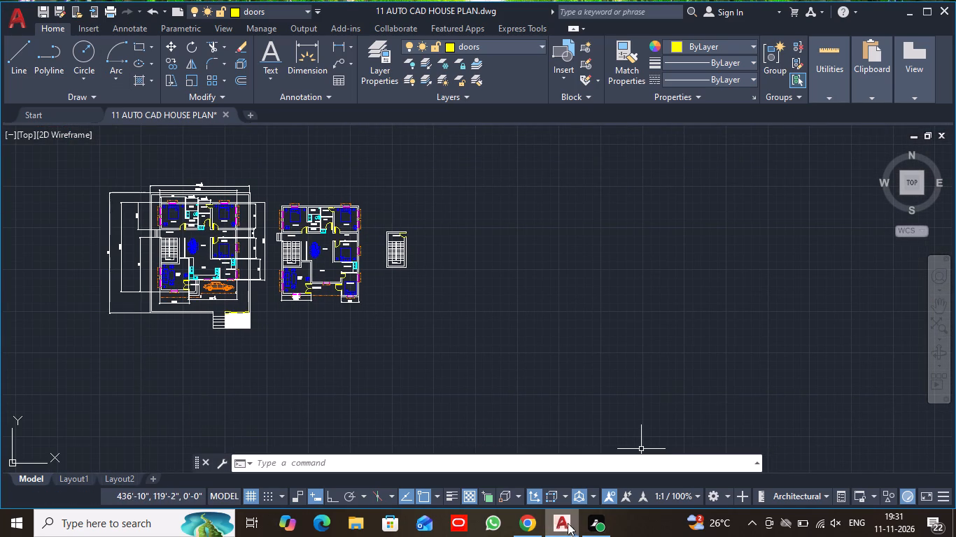
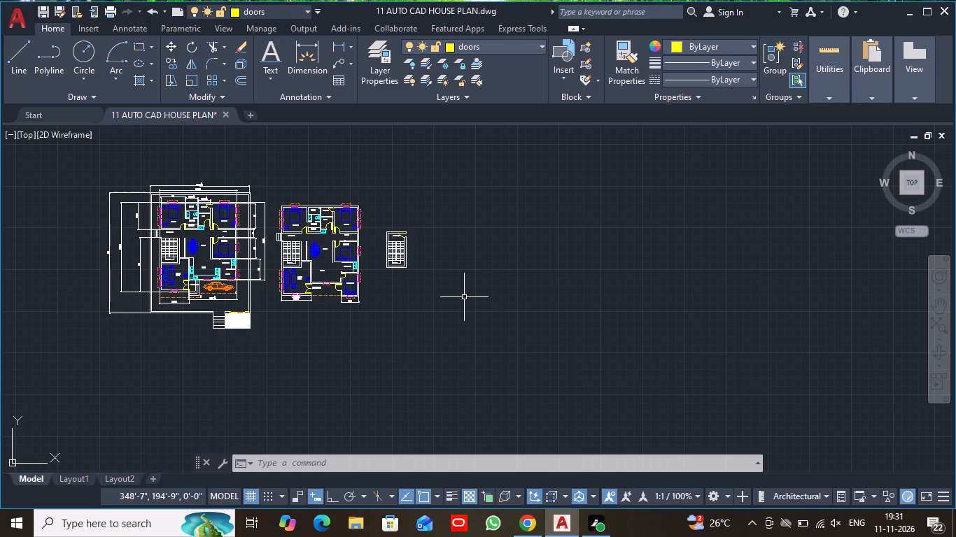
Copy the M ENTRANCE label beside the car in the first house plan to the empty area below that plan's boundary wall.
scroll(419, 256, up, 2)
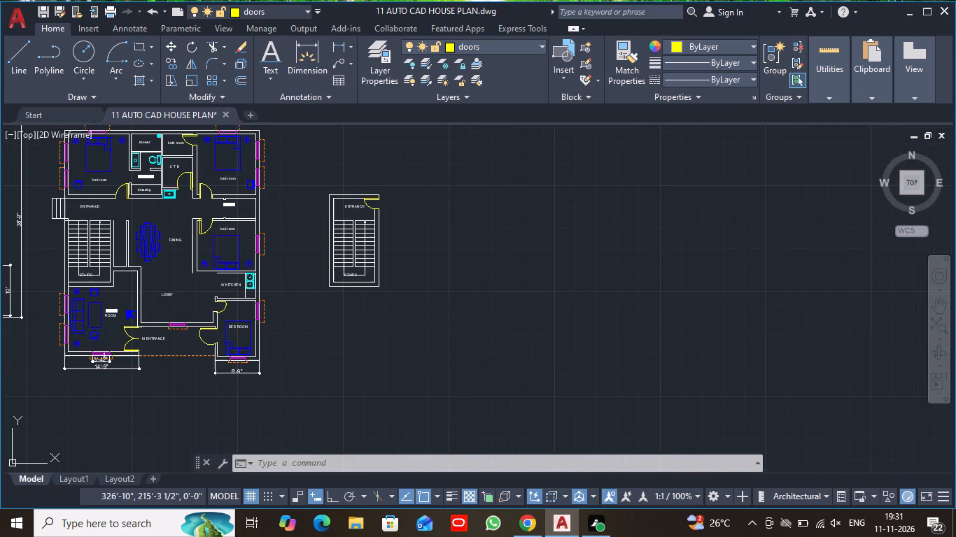
middle_drag(346, 409, 903, 243)
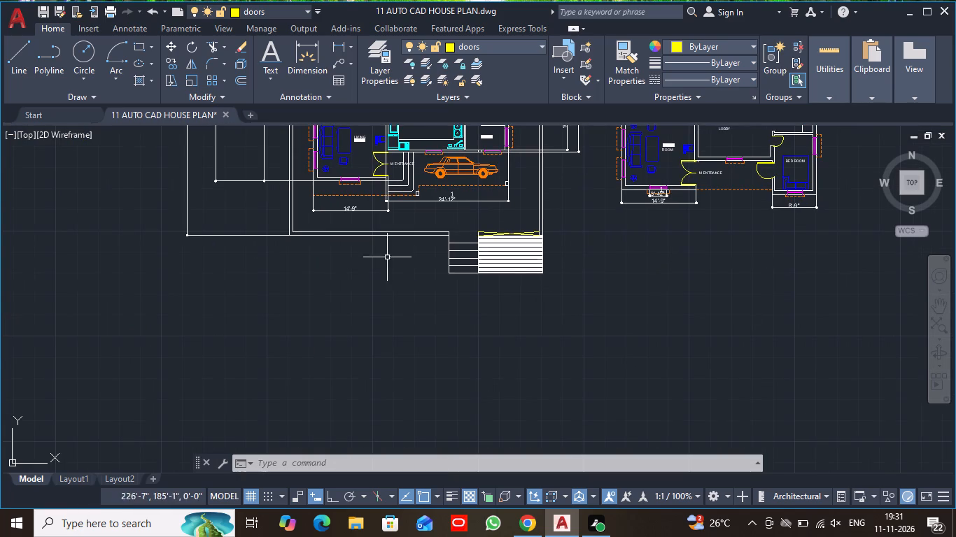
scroll(428, 213, up, 4)
middle_drag(432, 201, 465, 359)
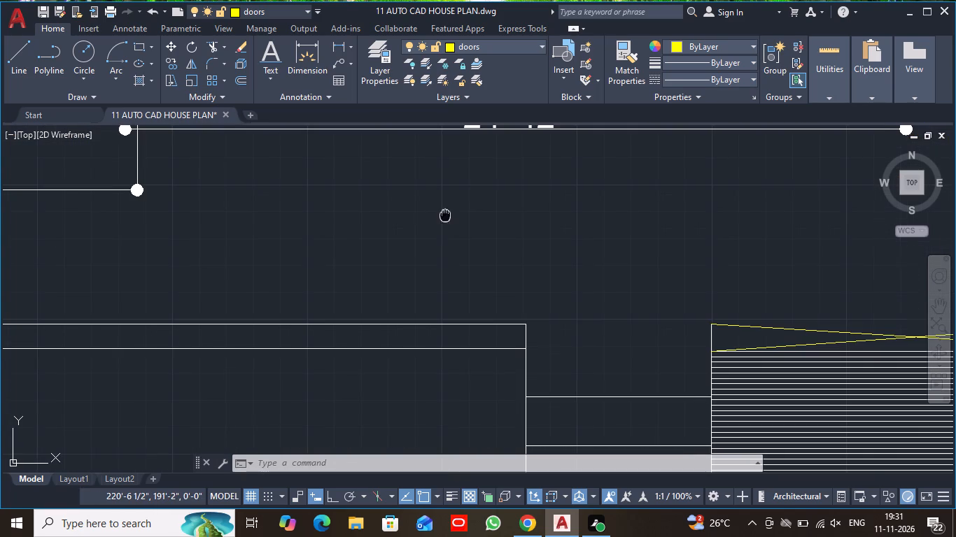
middle_drag(465, 359, 467, 371)
scroll(649, 192, down, 1)
middle_drag(624, 184, 668, 314)
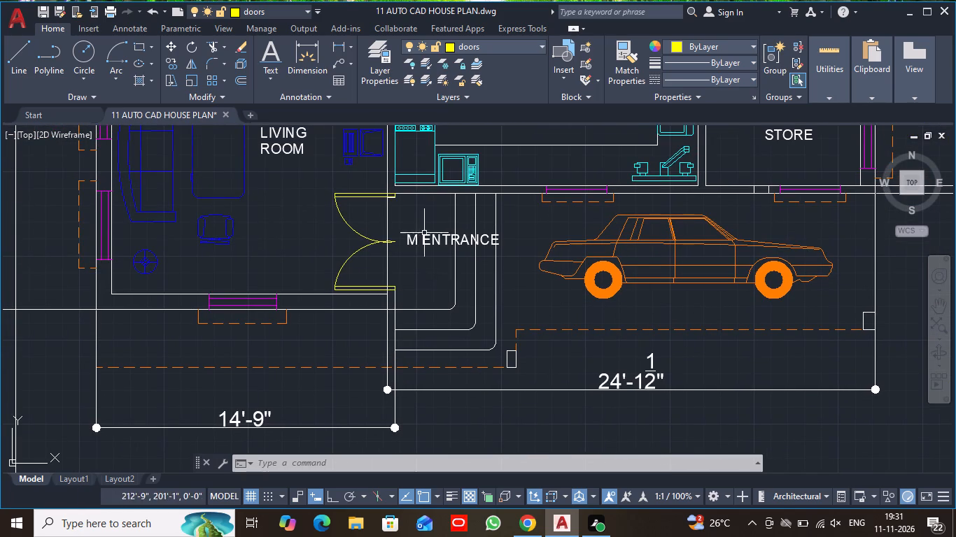
click(437, 242)
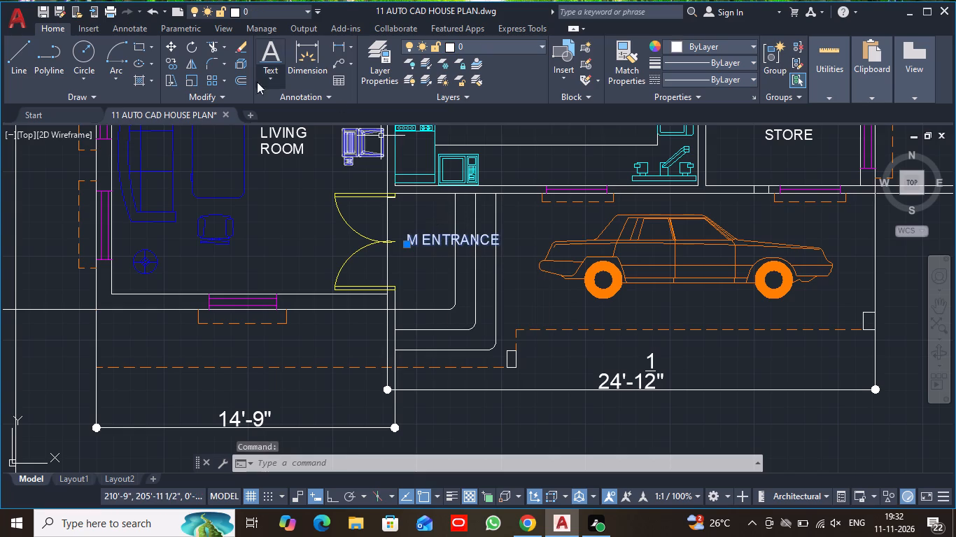
click(168, 62)
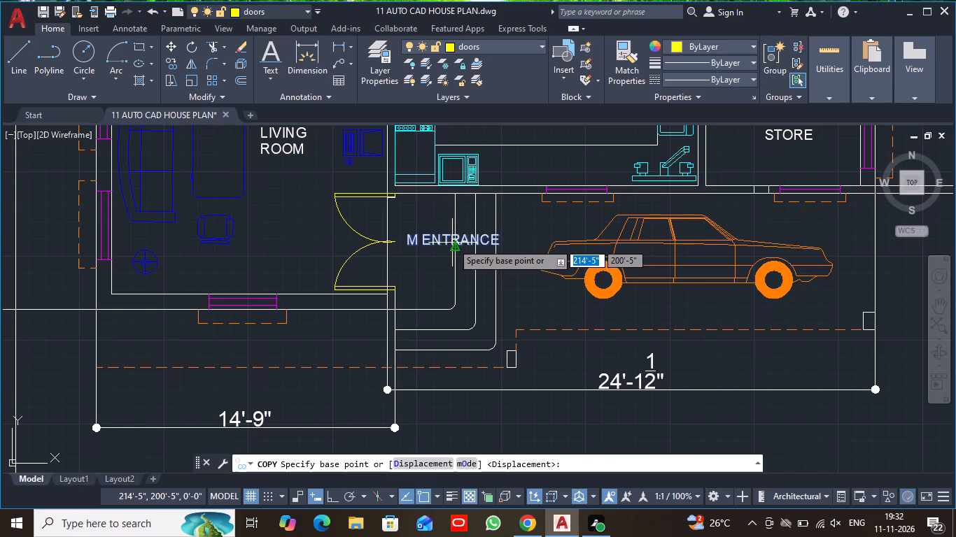
click(452, 243)
middle_drag(413, 396, 460, 83)
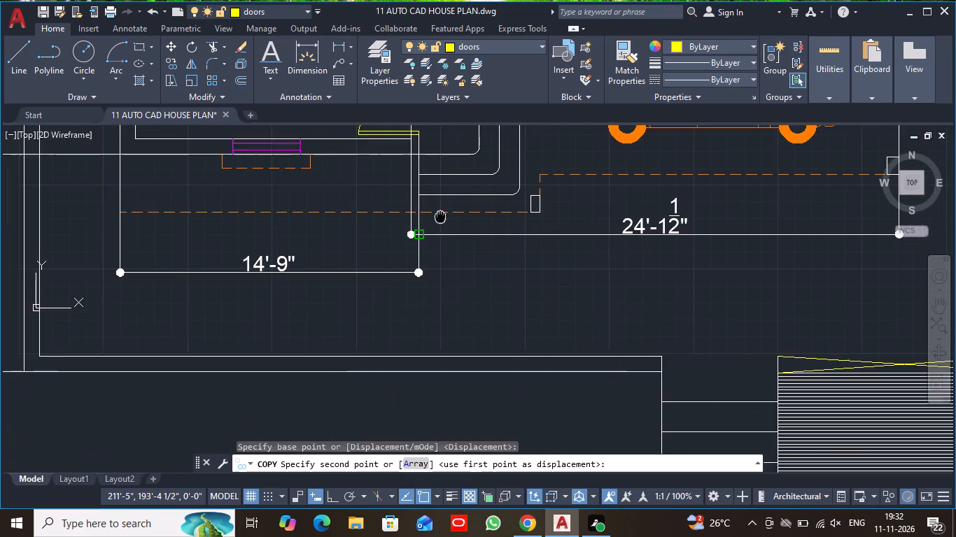
middle_drag(460, 83, 460, 82)
scroll(460, 115, down, 2)
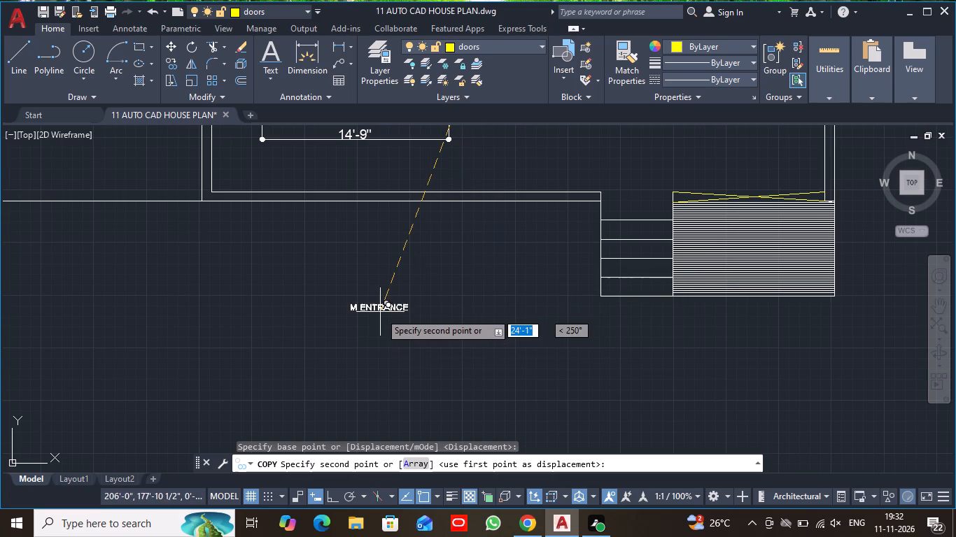
click(377, 289)
Place two more copies of the M ENTRANCE label, one below the second house plan and one below the separate staircase drawing.
scroll(568, 336, down, 2)
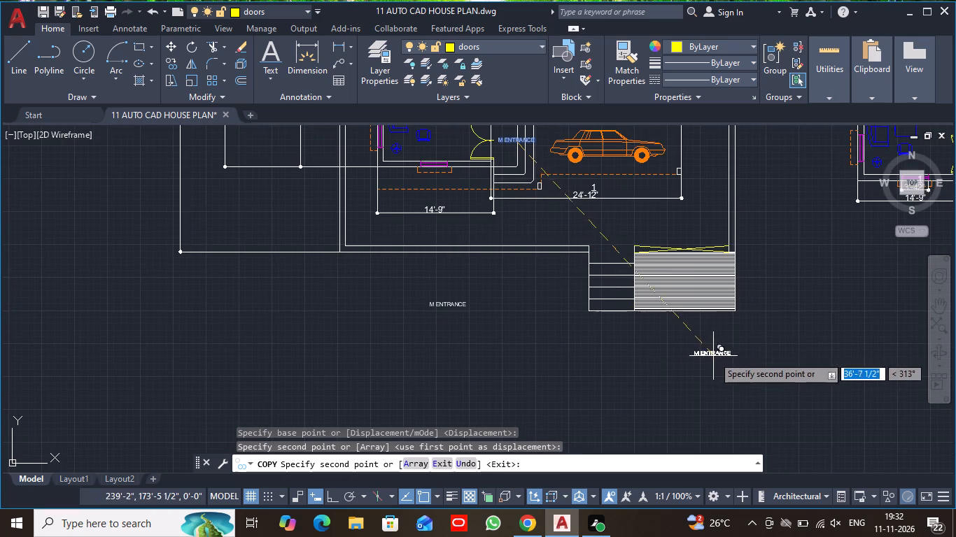
middle_drag(789, 347, 283, 357)
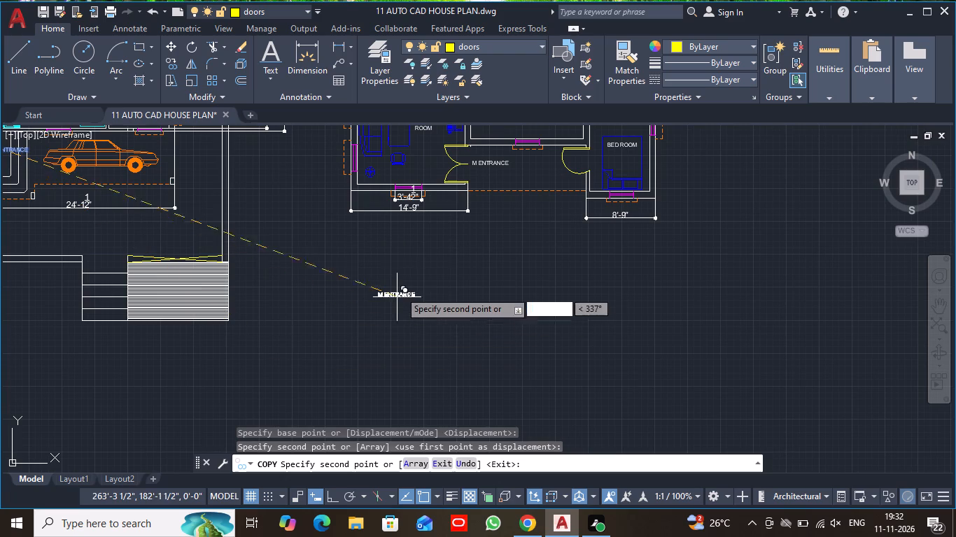
click(510, 287)
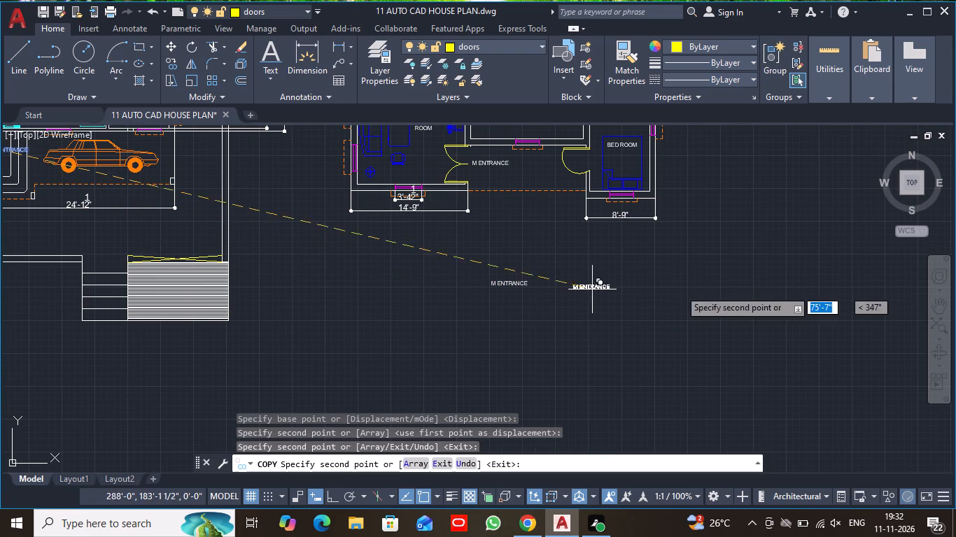
scroll(830, 268, down, 2)
middle_drag(834, 268, 549, 357)
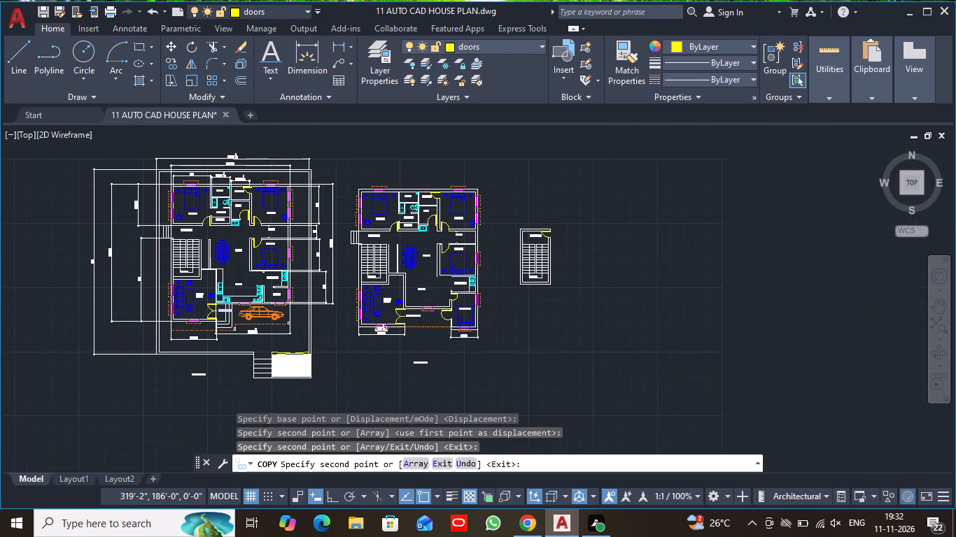
scroll(537, 348, up, 2)
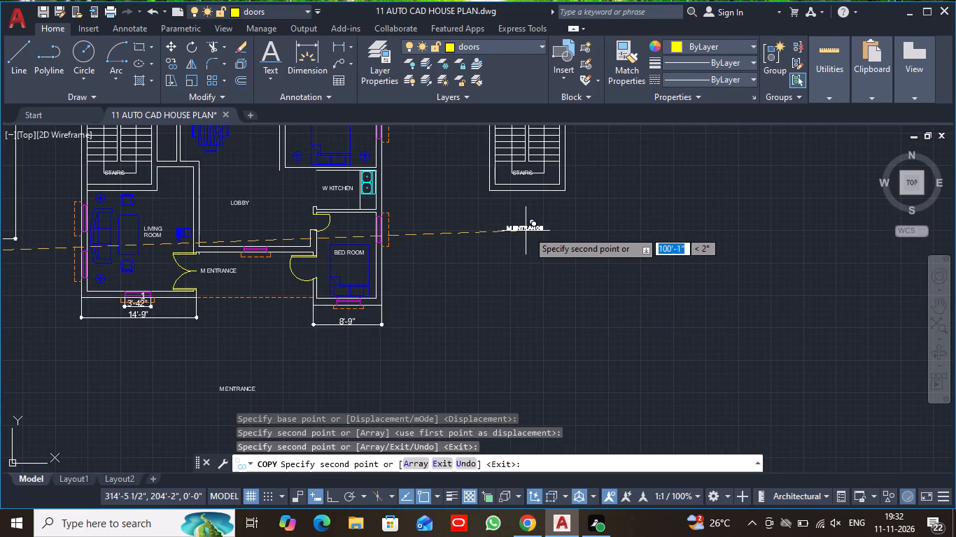
click(526, 234)
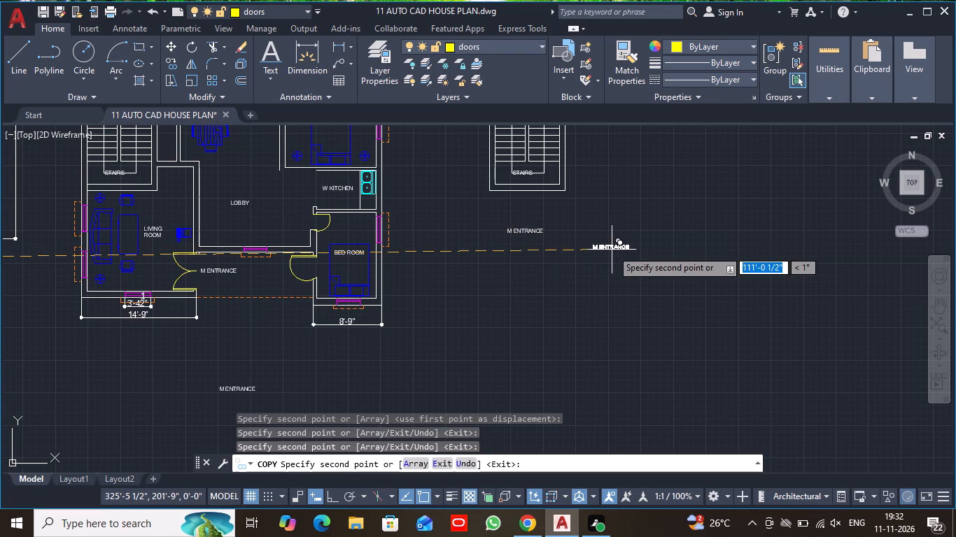
key(Escape)
Change the copied label below the separate staircase drawing to MUMTY FLOOR PLAN.
scroll(558, 274, up, 4)
middle_drag(480, 210, 530, 398)
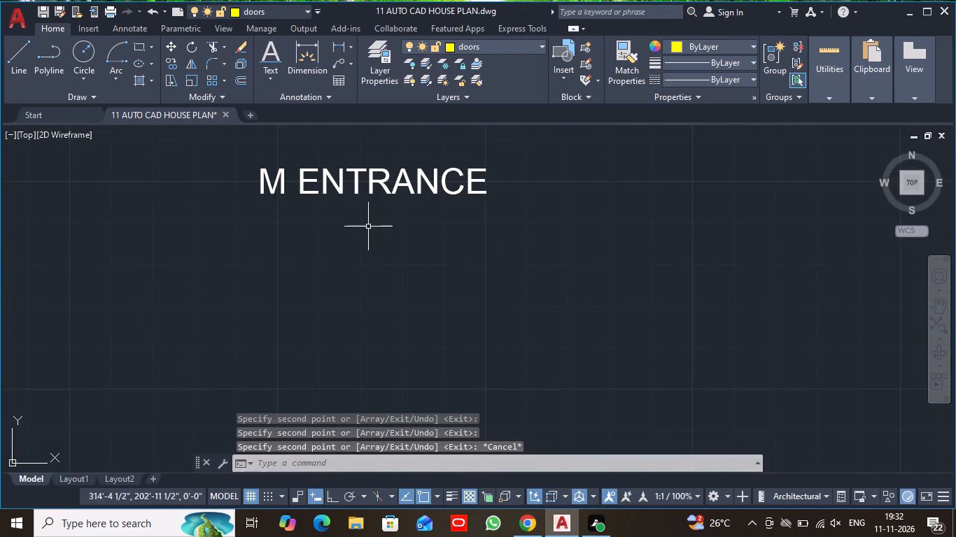
double_click(379, 185)
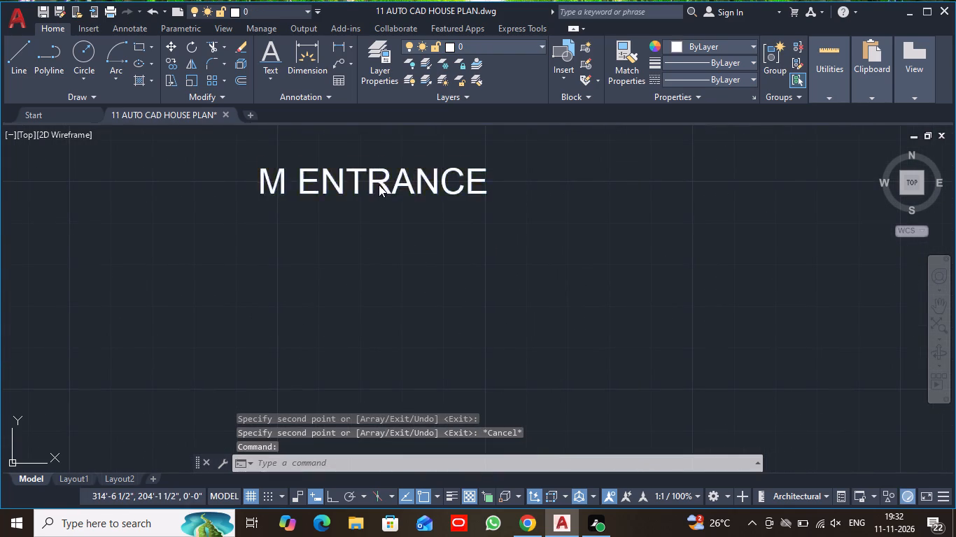
text(MUMTY FLOOR PLAN)
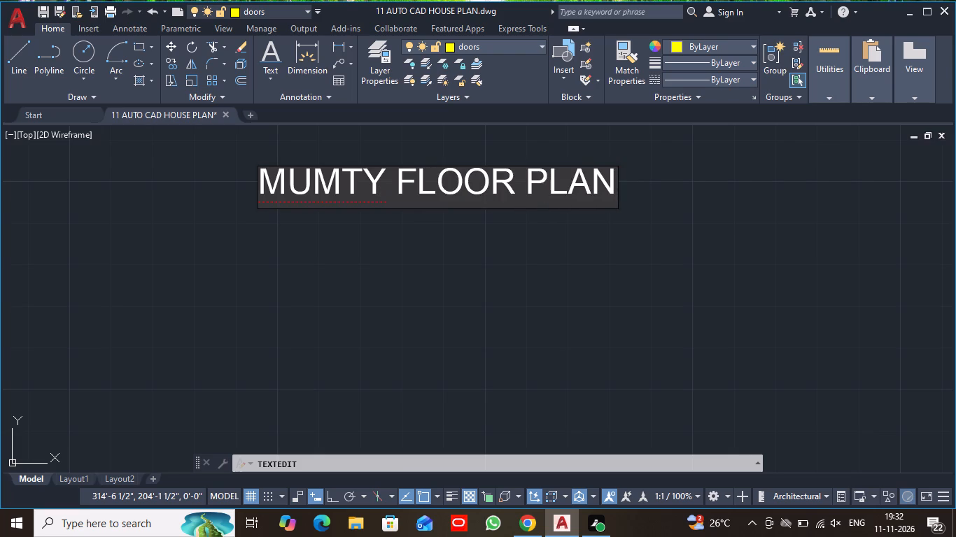
click(526, 259)
scroll(535, 272, down, 3)
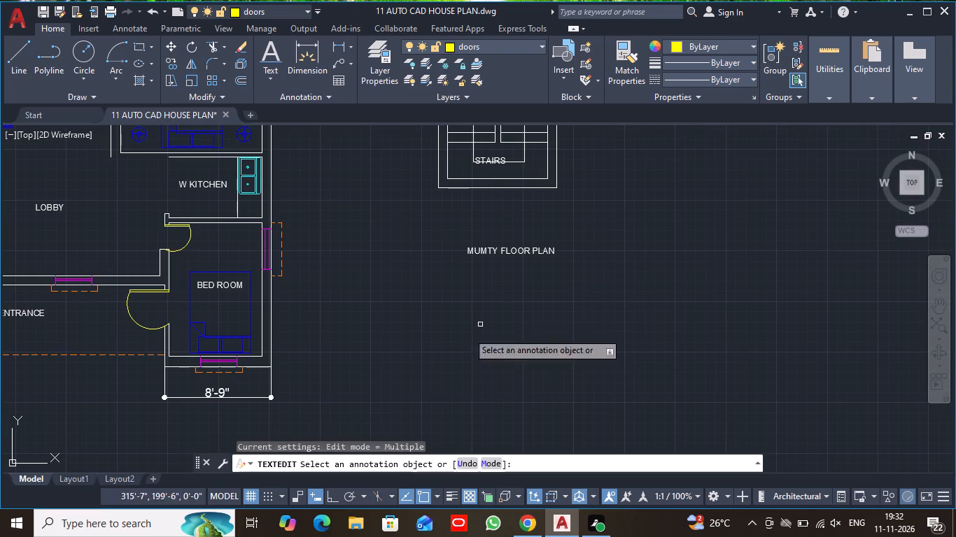
key(Escape)
Change the copied label below the first house plan to GROUND FLOOR PLAN.
middle_drag(149, 411, 494, 248)
scroll(395, 361, down, 1)
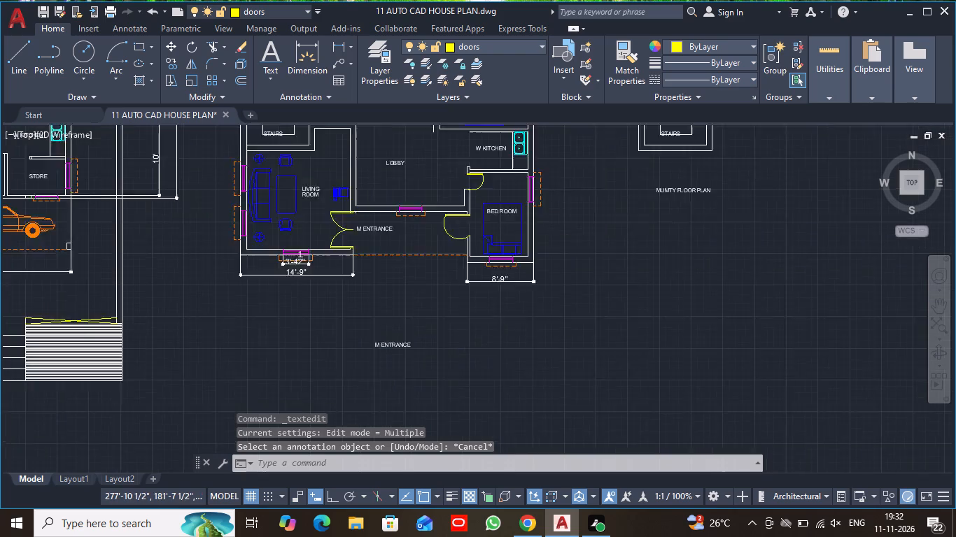
scroll(395, 361, down, 1)
middle_drag(43, 387, 421, 392)
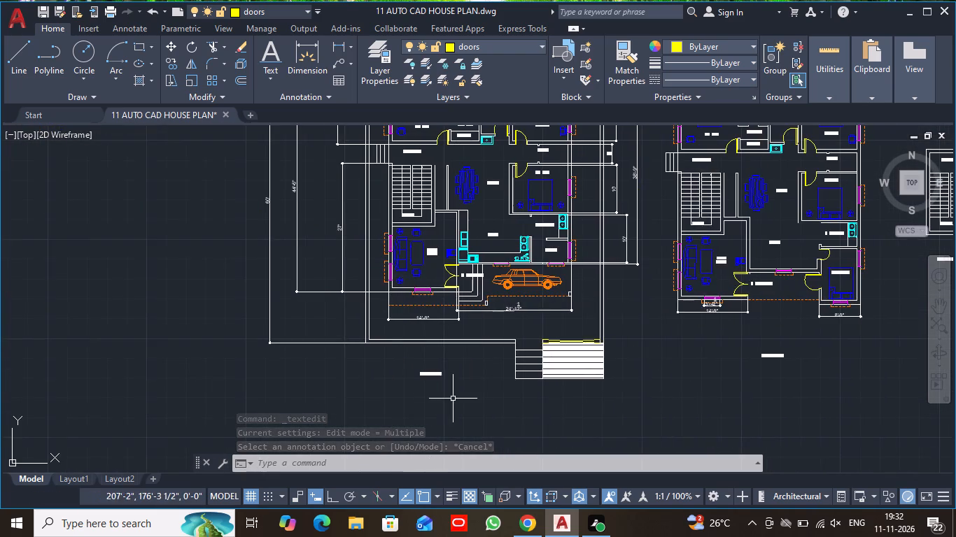
scroll(453, 399, up, 3)
double_click(344, 304)
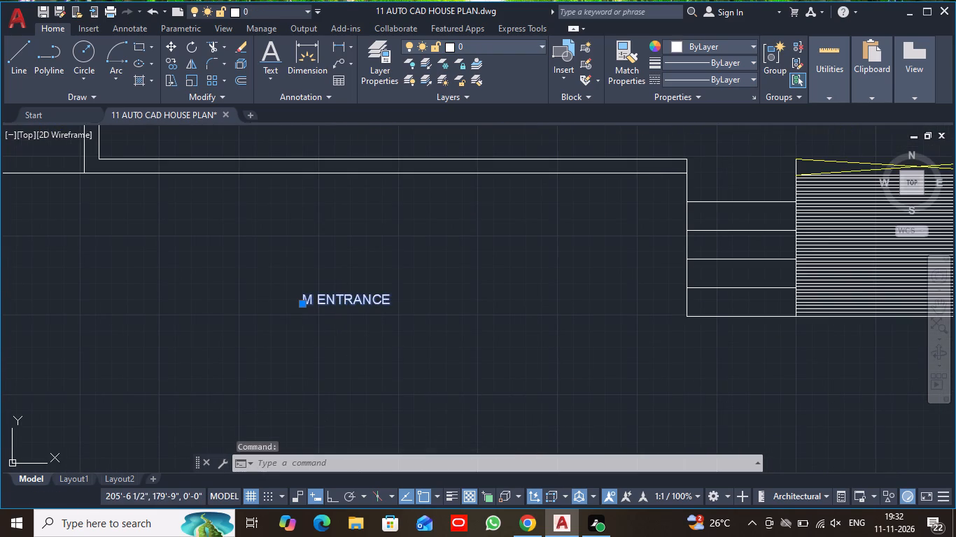
text(GR)
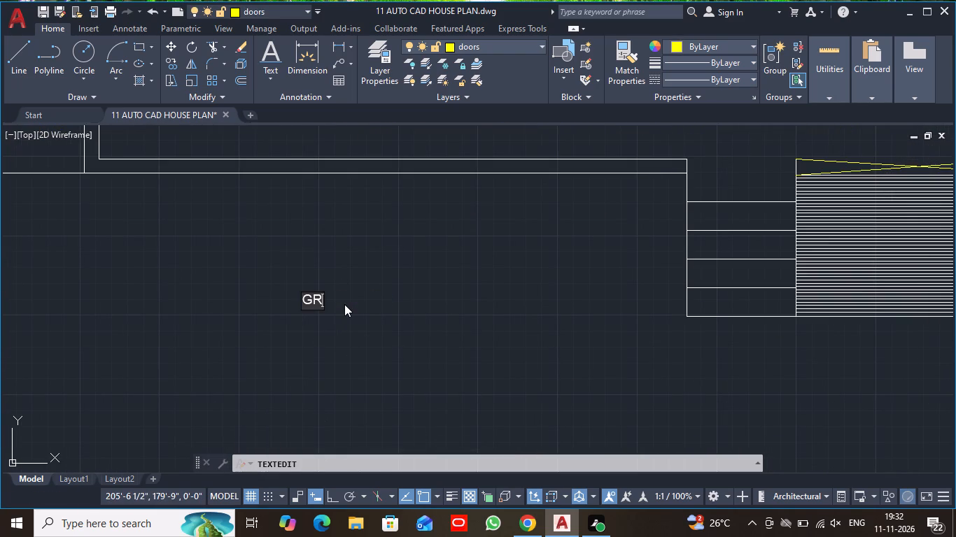
text(OUN)
text(D FLOOR O)
key(BackSpace)
text(PLAN)
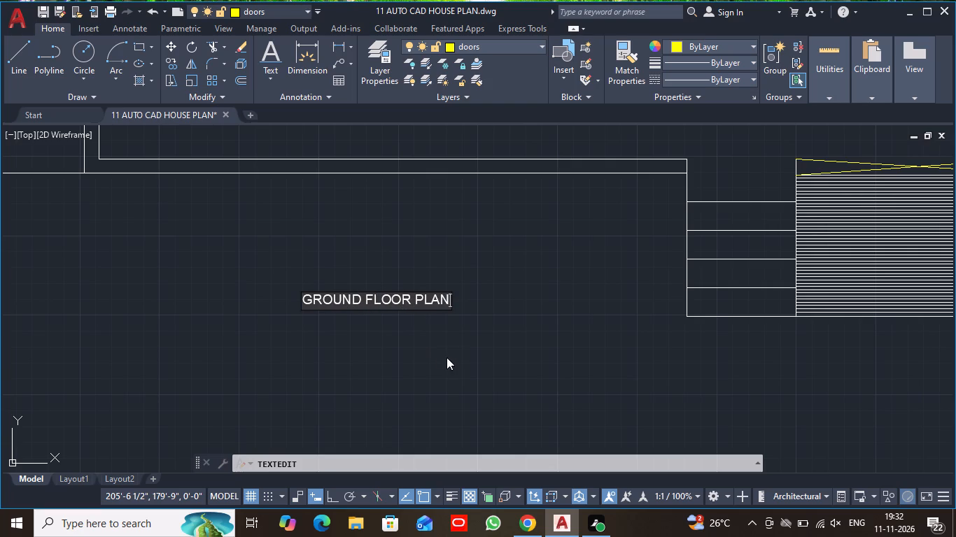
click(454, 348)
Change the copied label below the second house plan to FIRST FLOOR PLAN.
scroll(801, 403, down, 2)
middle_drag(808, 400, 360, 336)
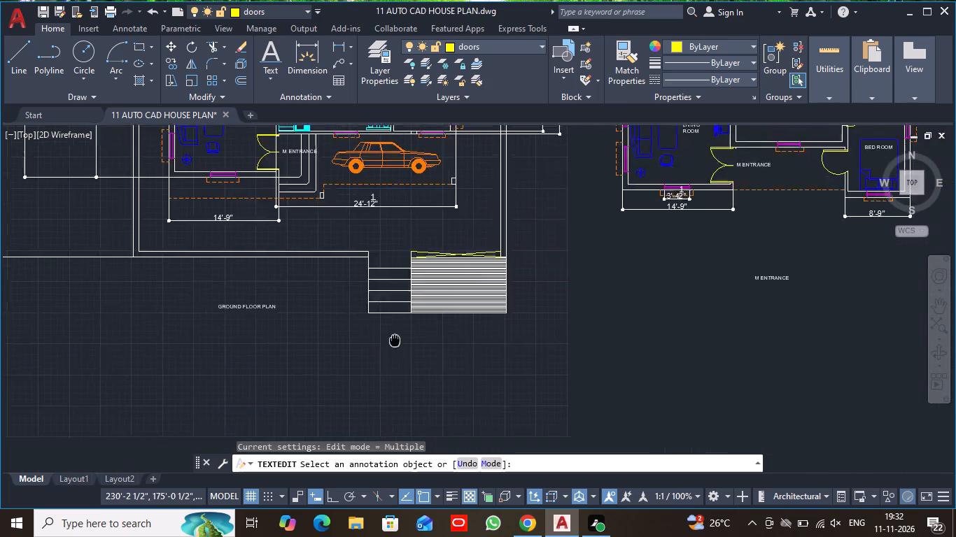
middle_drag(360, 336, 239, 315)
scroll(564, 275, up, 2)
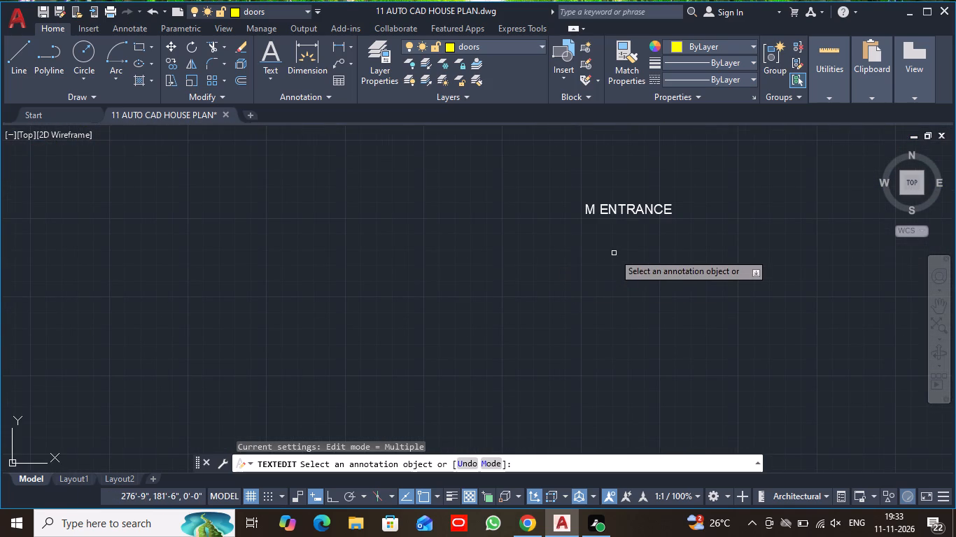
key(Escape)
double_click(630, 211)
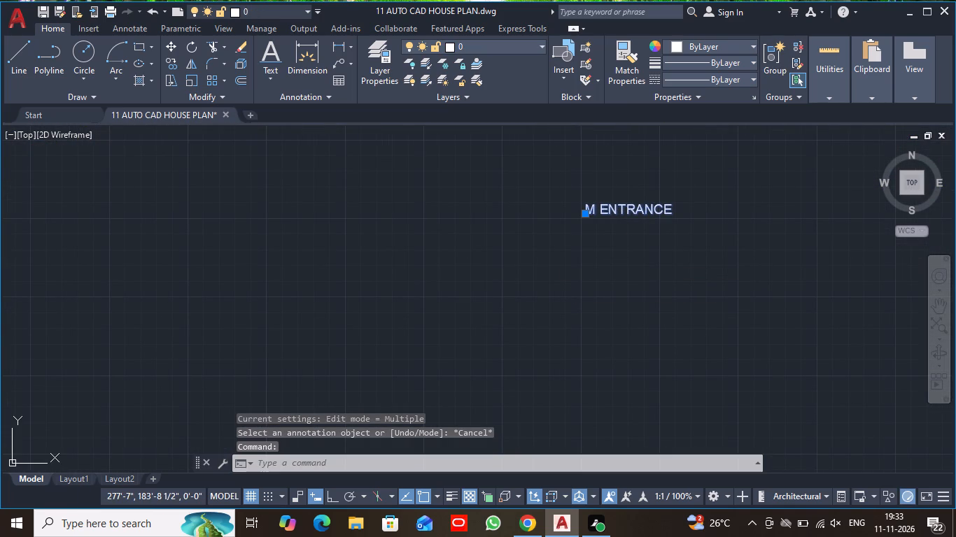
text(FIRST FLOOR PLAN)
click(705, 266)
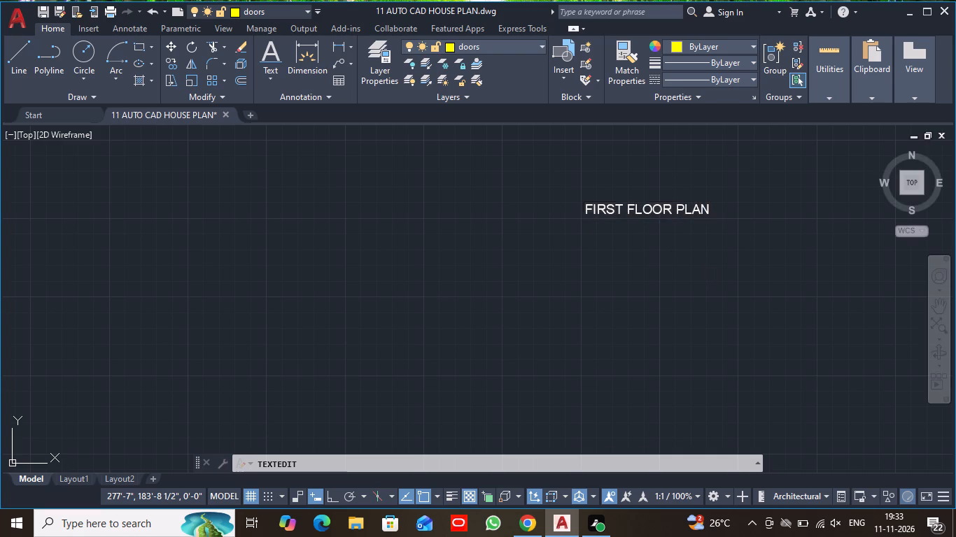
scroll(715, 265, down, 4)
middle_drag(752, 306, 677, 350)
scroll(679, 349, down, 1)
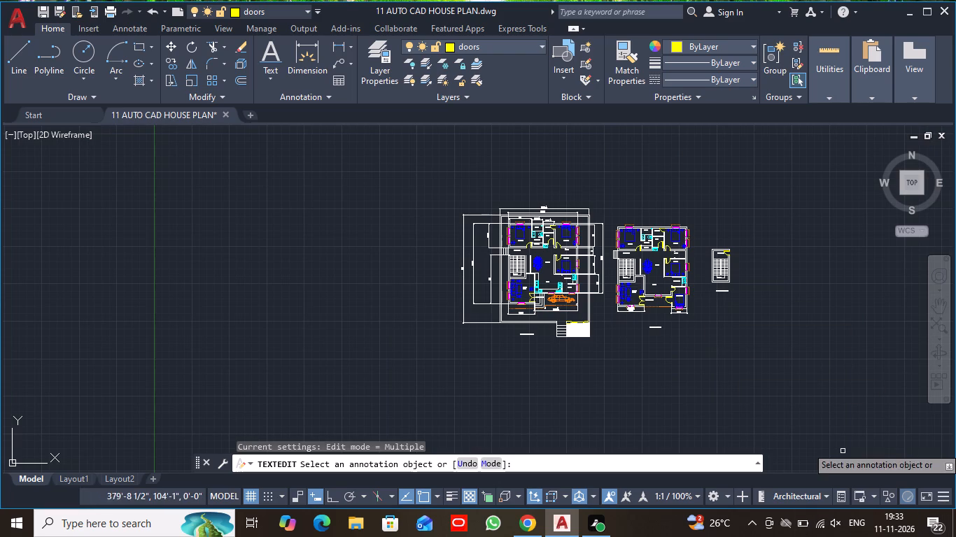
key(Escape)
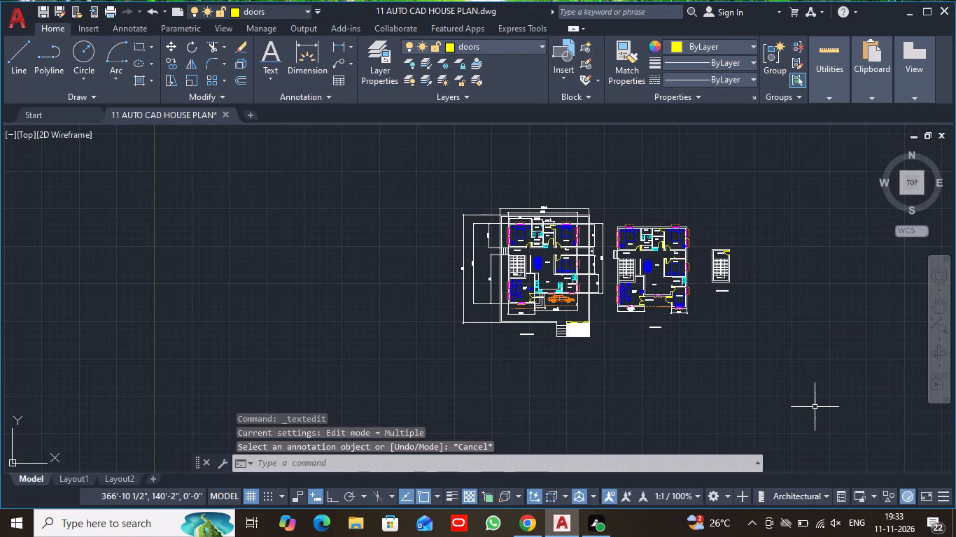
On the SLAB LINE layer, draw a three-sided outline about 1'-2" deep and 3'-1" long outside the mumty entrance door.
middle_drag(662, 355, 634, 352)
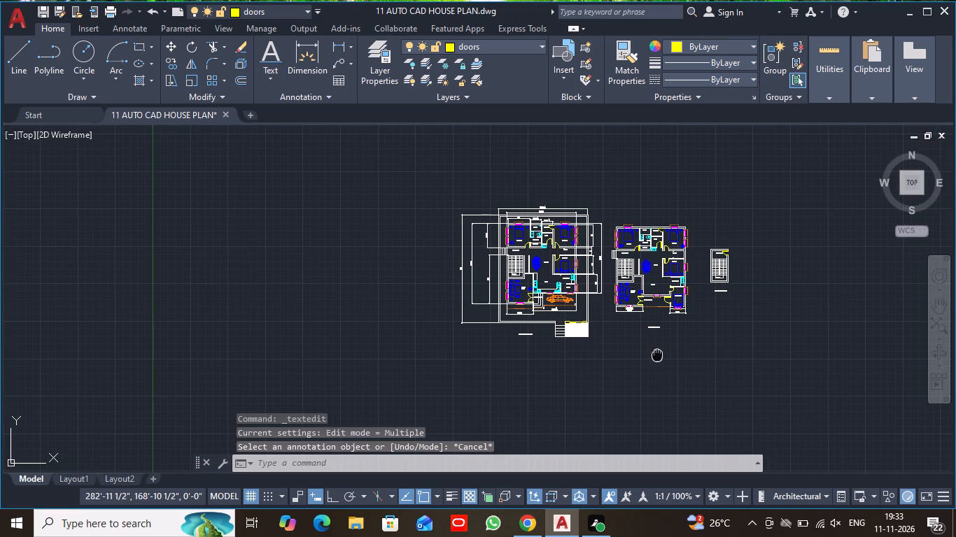
middle_drag(634, 352, 497, 336)
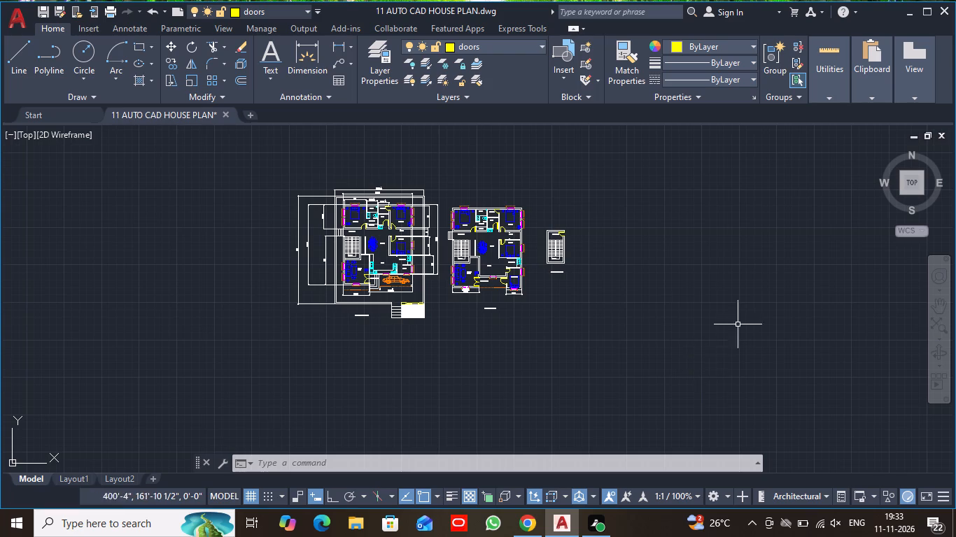
scroll(638, 271, up, 3)
scroll(414, 203, up, 1)
middle_drag(414, 203, 514, 384)
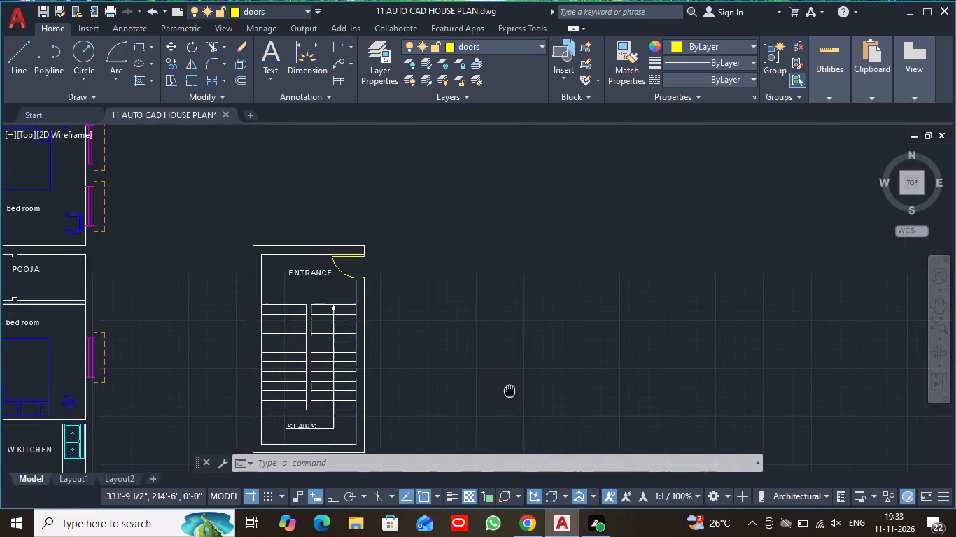
middle_drag(514, 384, 524, 361)
scroll(425, 282, up, 2)
middle_drag(417, 241, 509, 278)
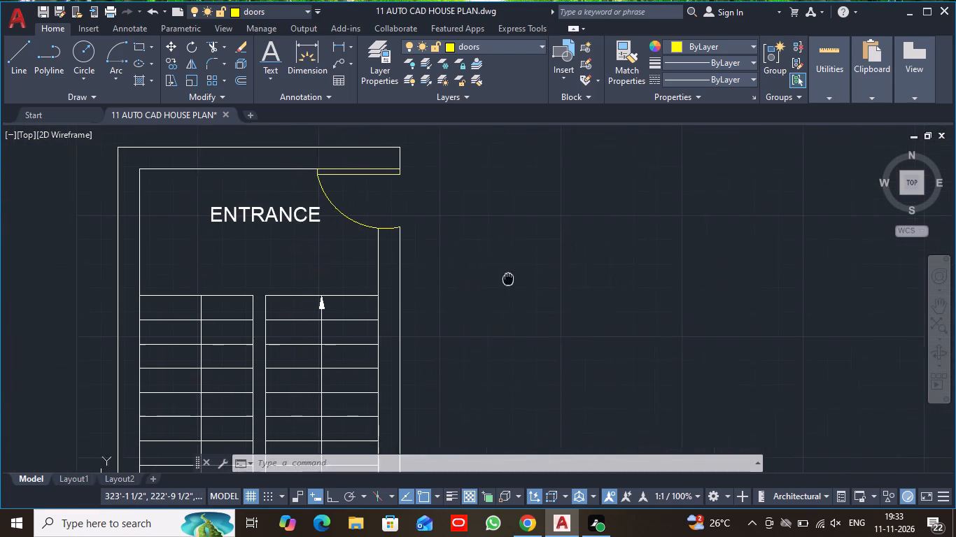
middle_drag(509, 278, 510, 278)
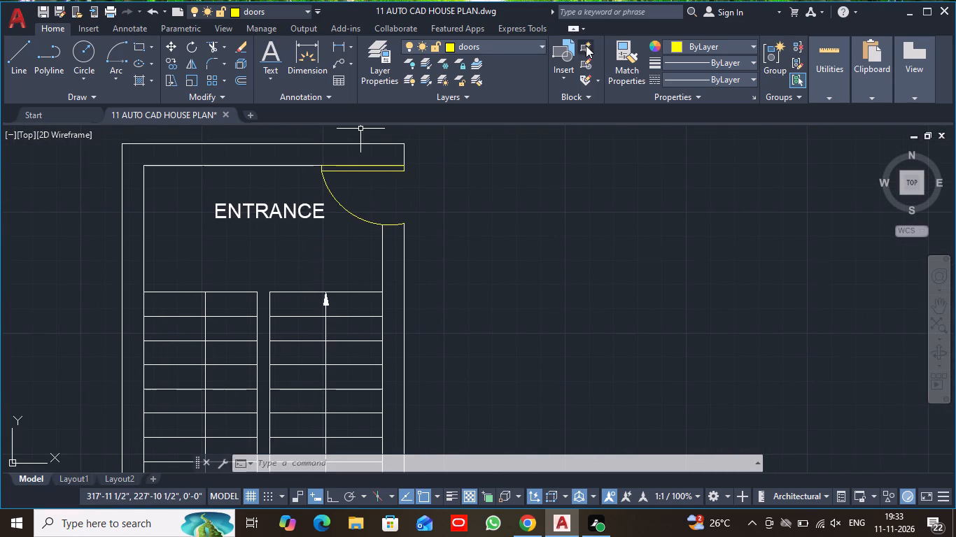
click(539, 46)
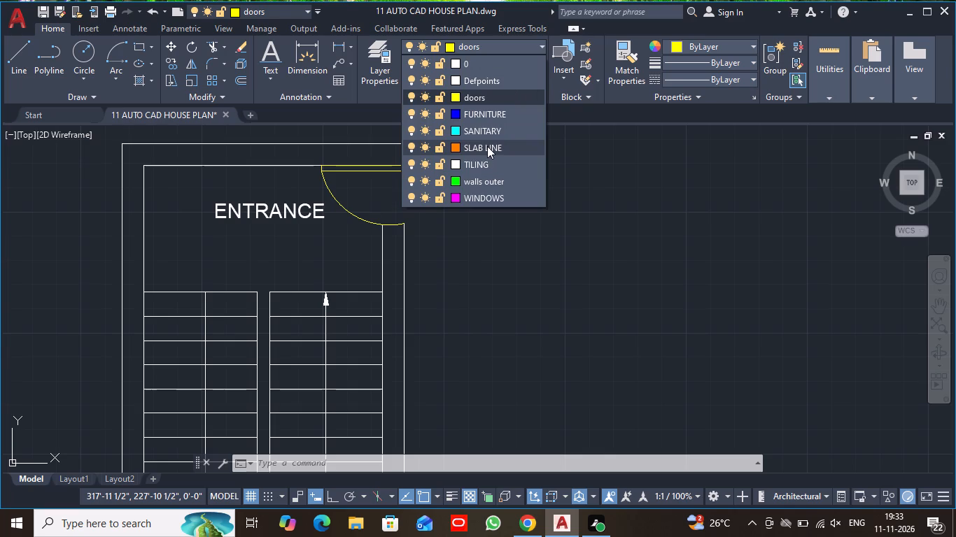
click(487, 146)
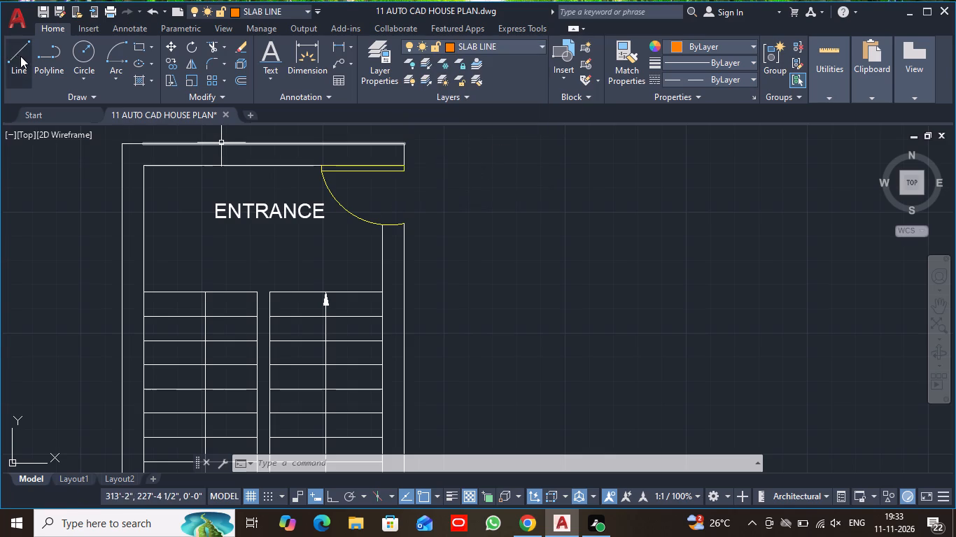
click(20, 56)
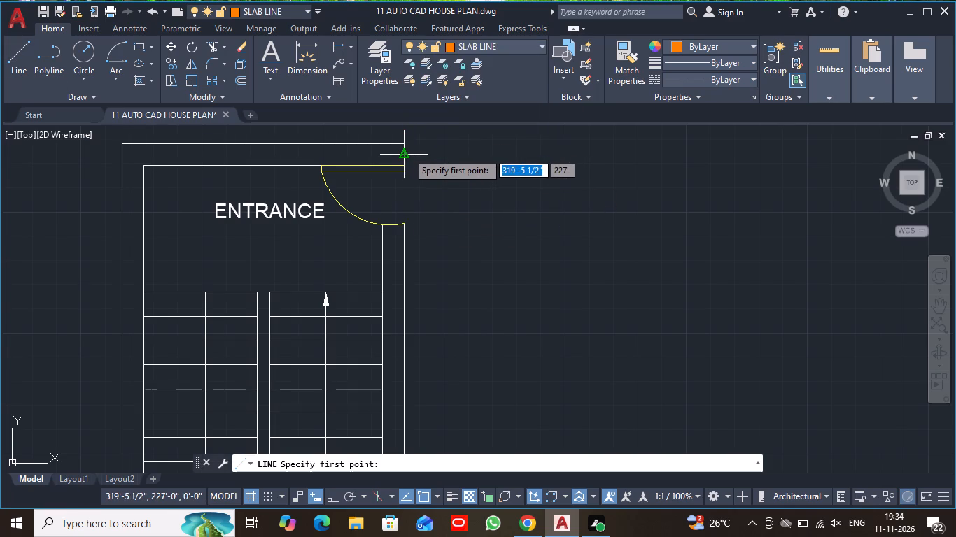
click(407, 152)
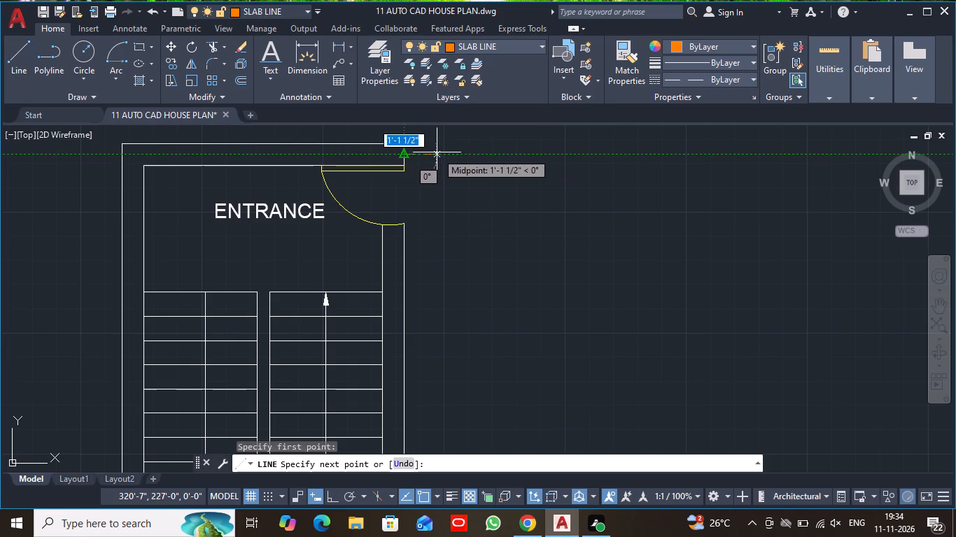
click(437, 152)
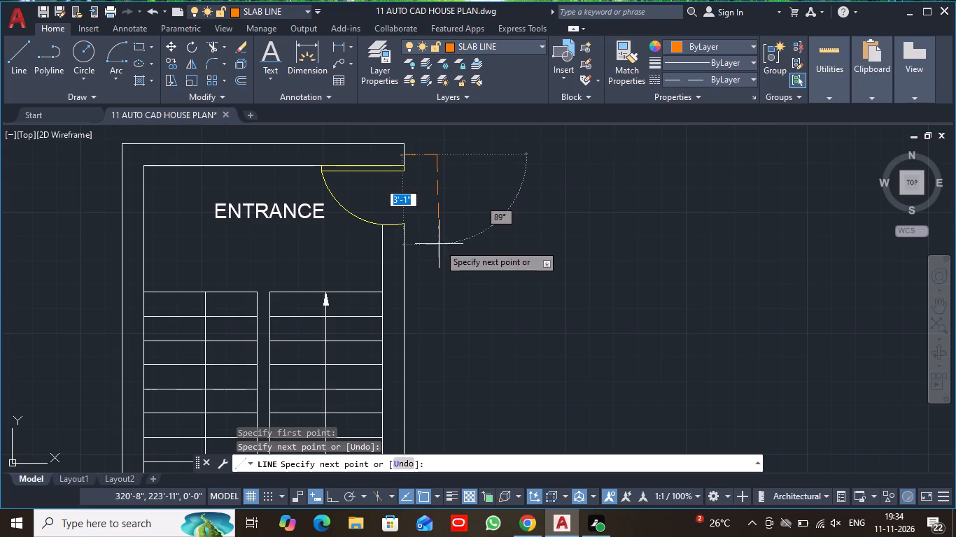
click(439, 244)
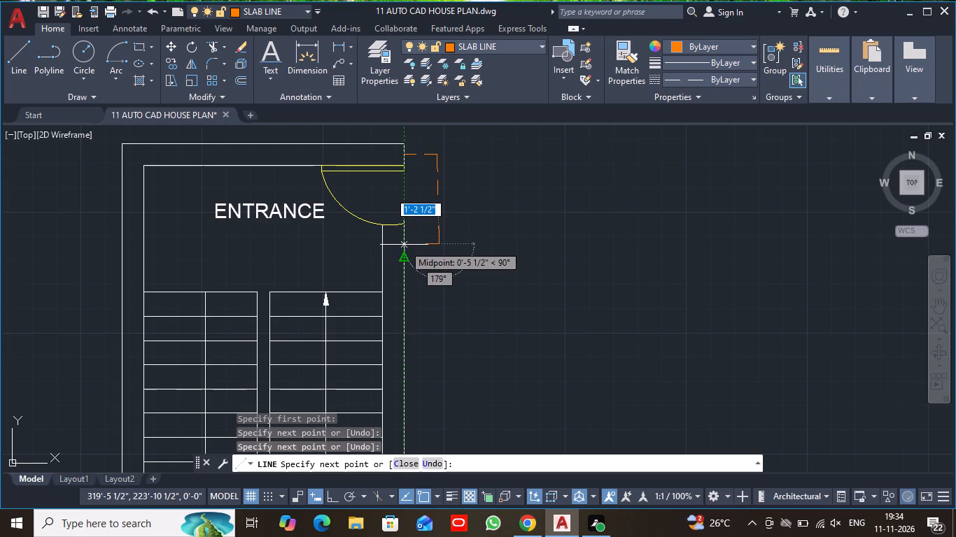
click(404, 245)
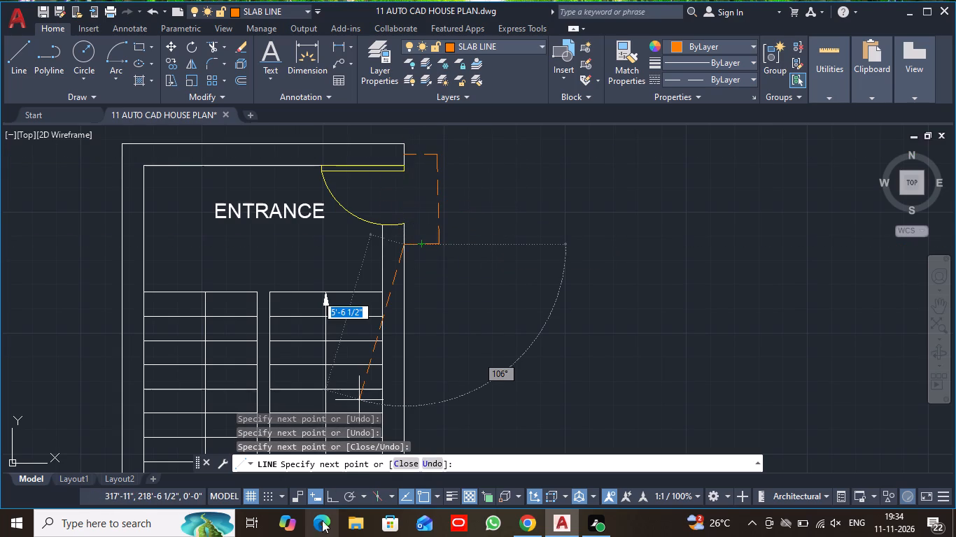
click(332, 495)
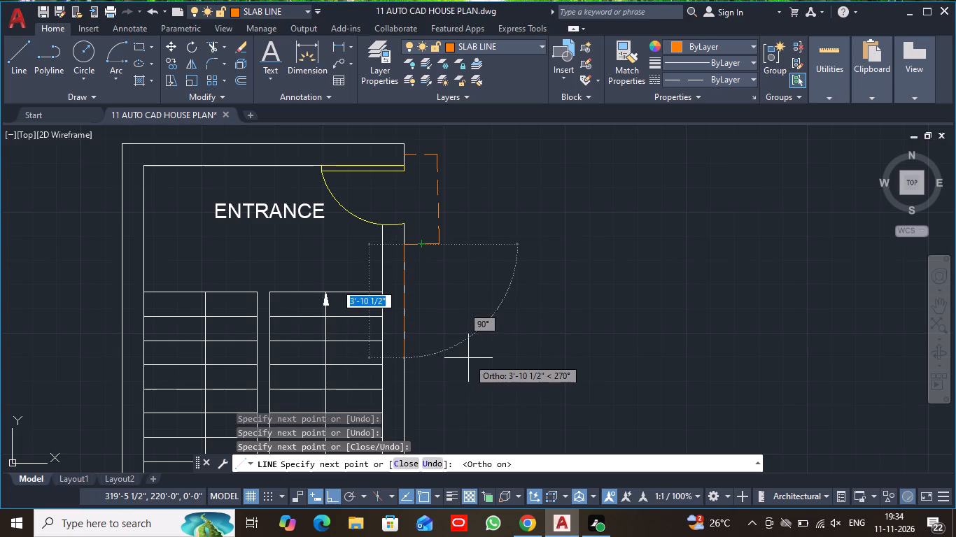
key(Escape)
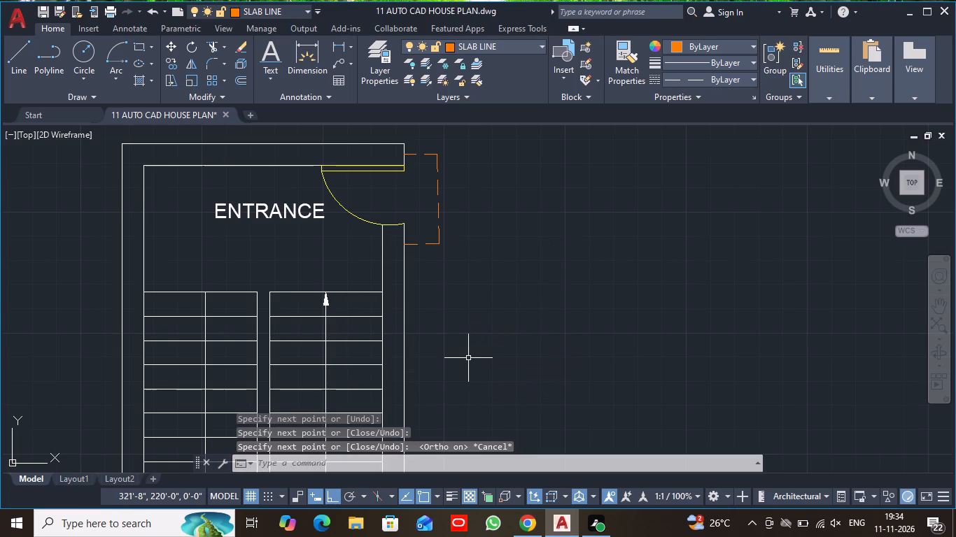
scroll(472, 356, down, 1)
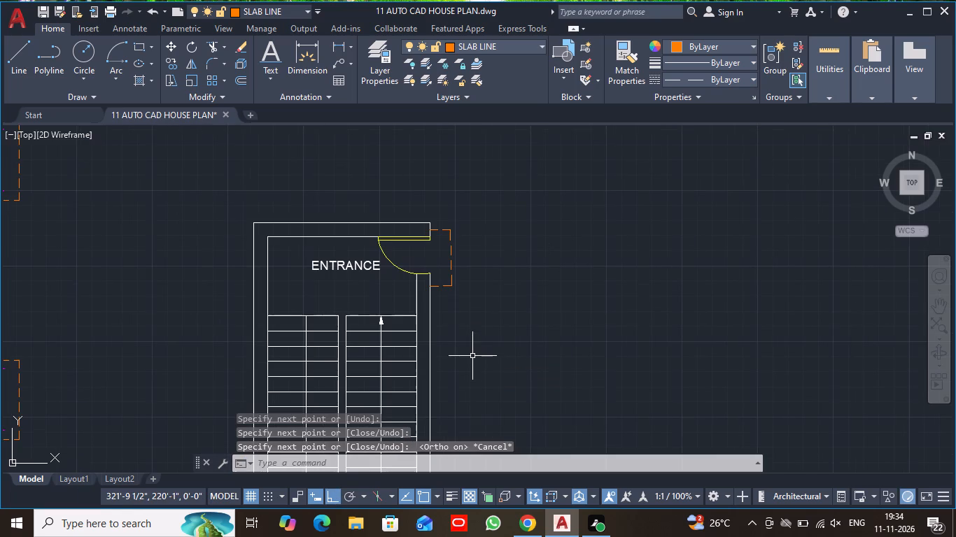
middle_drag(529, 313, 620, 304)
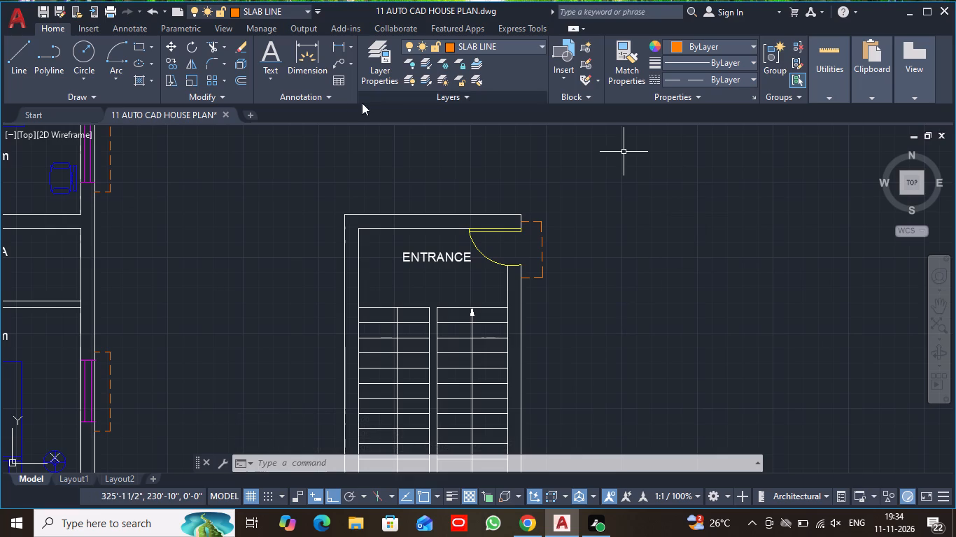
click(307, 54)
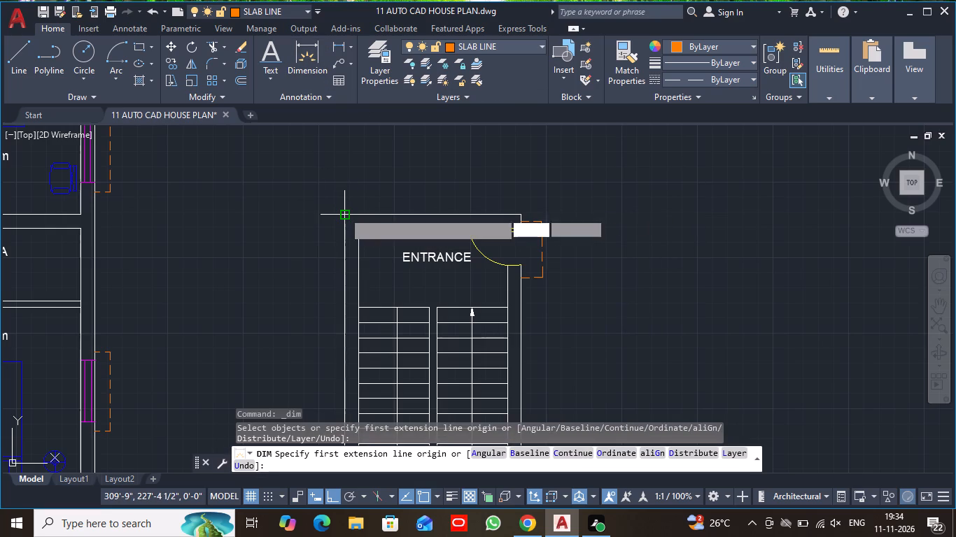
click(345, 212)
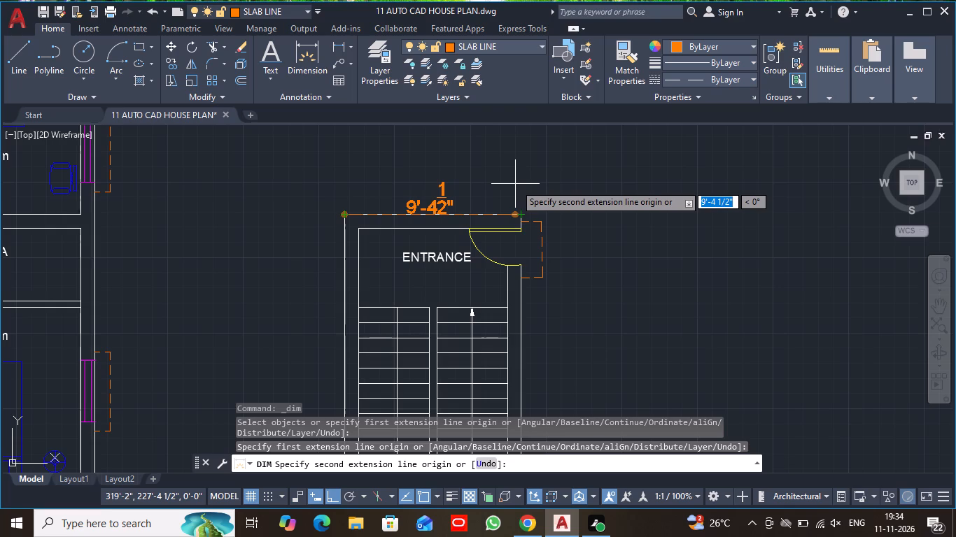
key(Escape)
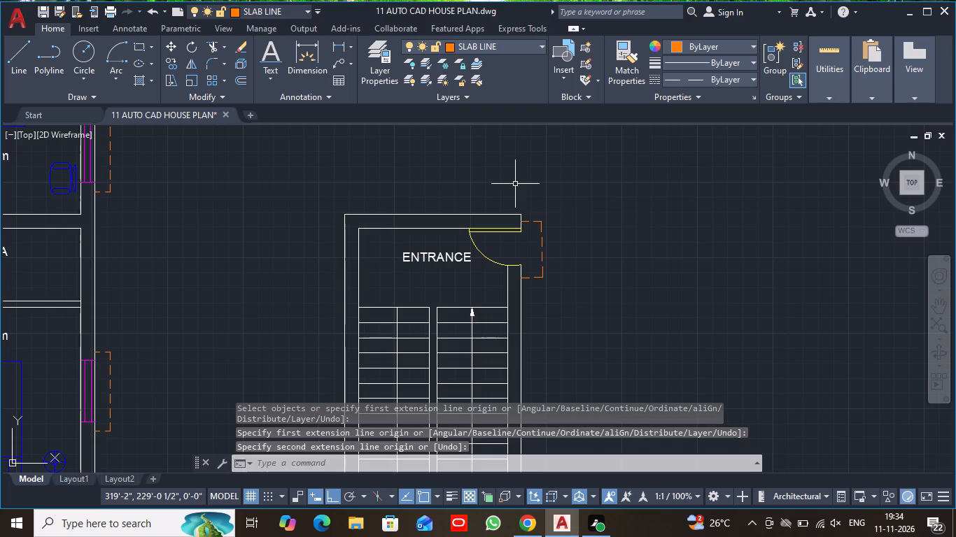
Make layer 0 current and dimension the overall outer width of the mumty plan, placing the dimension above the entrance wall.
click(538, 45)
click(468, 66)
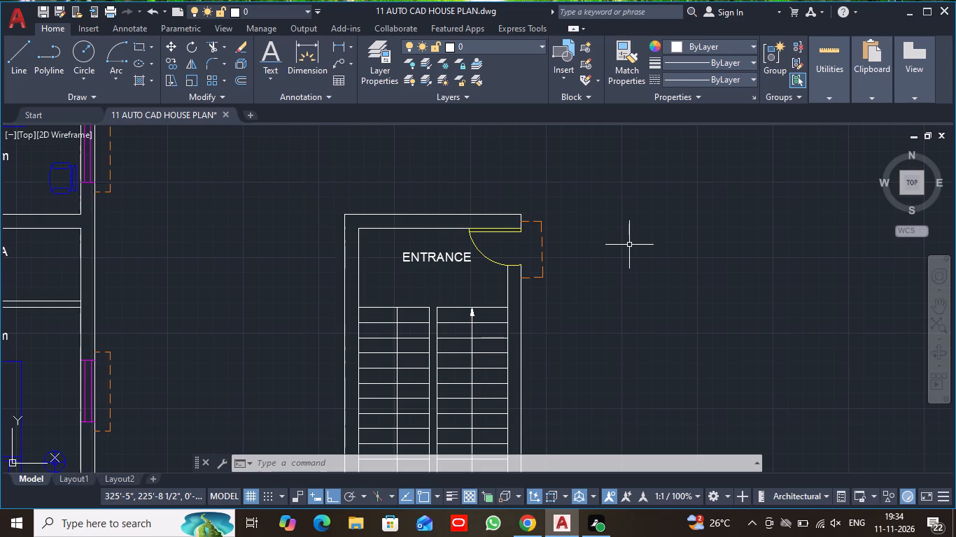
scroll(605, 245, up, 1)
middle_drag(566, 242, 681, 270)
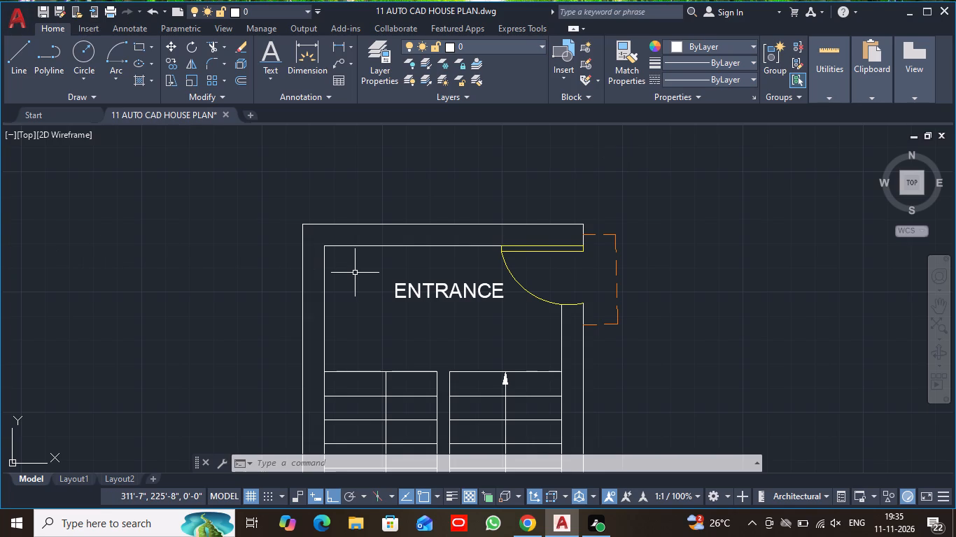
click(304, 54)
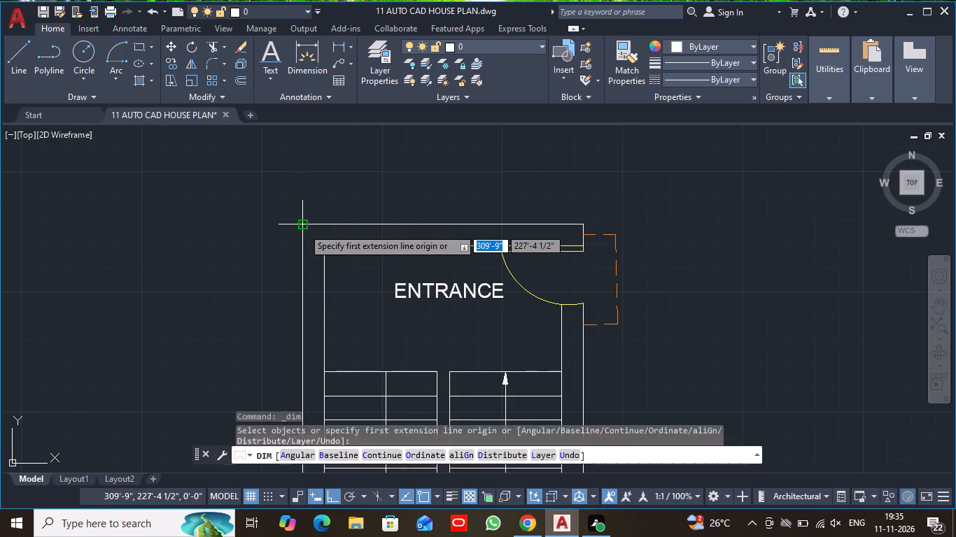
click(303, 228)
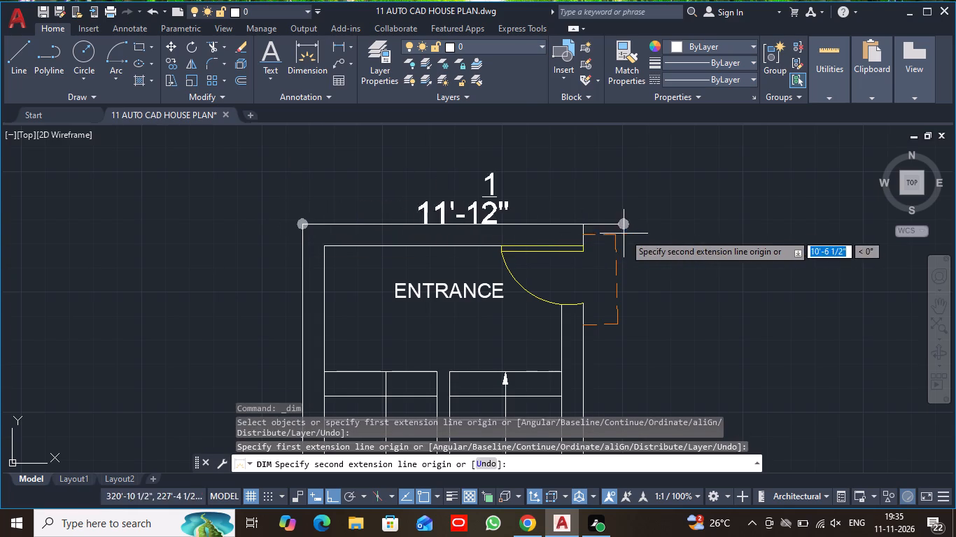
click(583, 227)
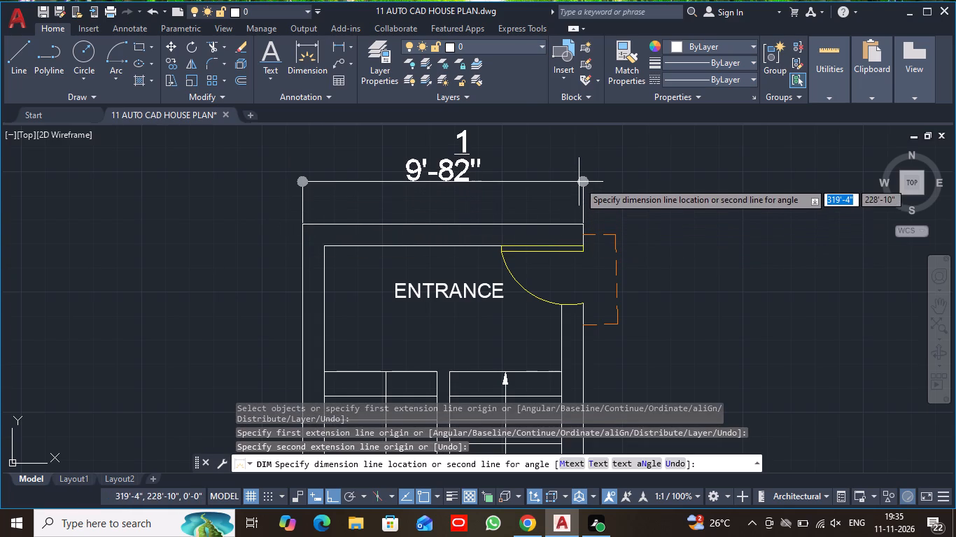
click(579, 182)
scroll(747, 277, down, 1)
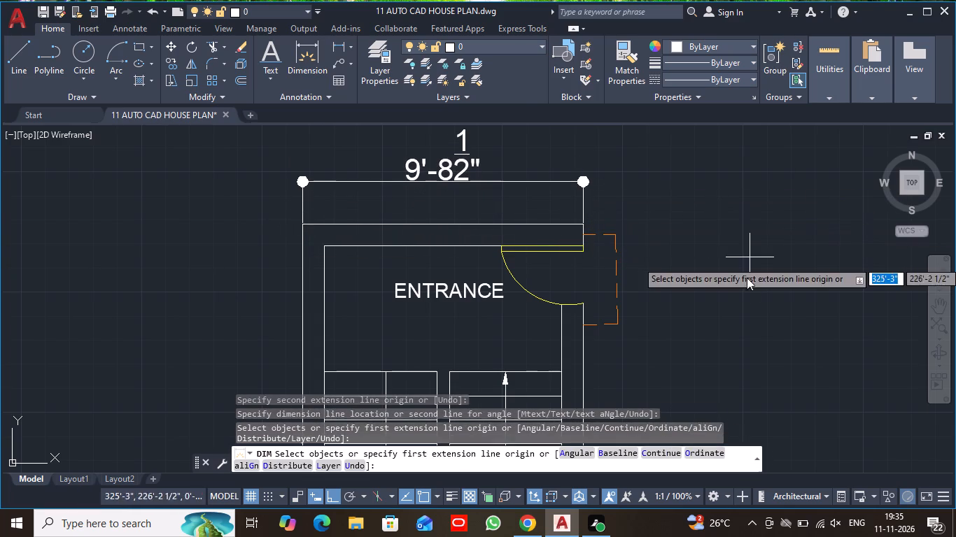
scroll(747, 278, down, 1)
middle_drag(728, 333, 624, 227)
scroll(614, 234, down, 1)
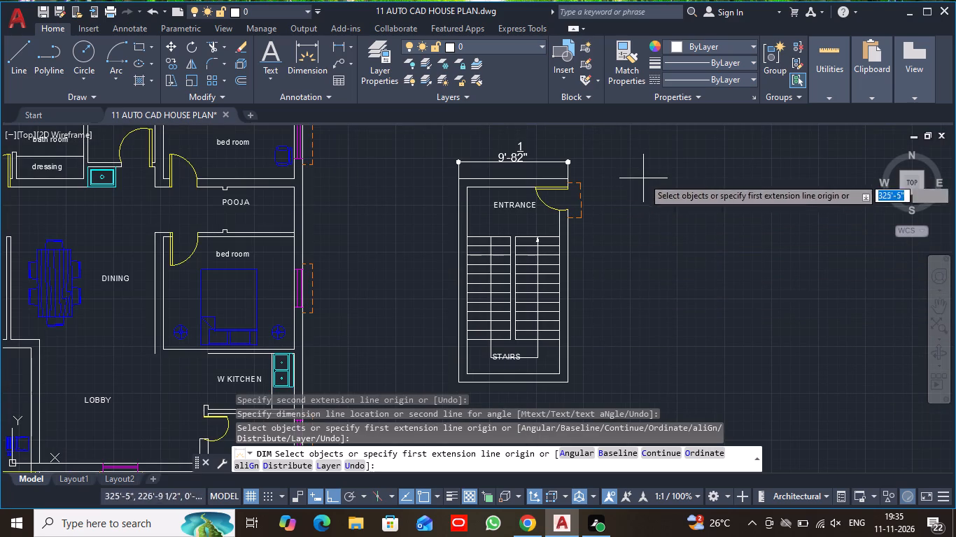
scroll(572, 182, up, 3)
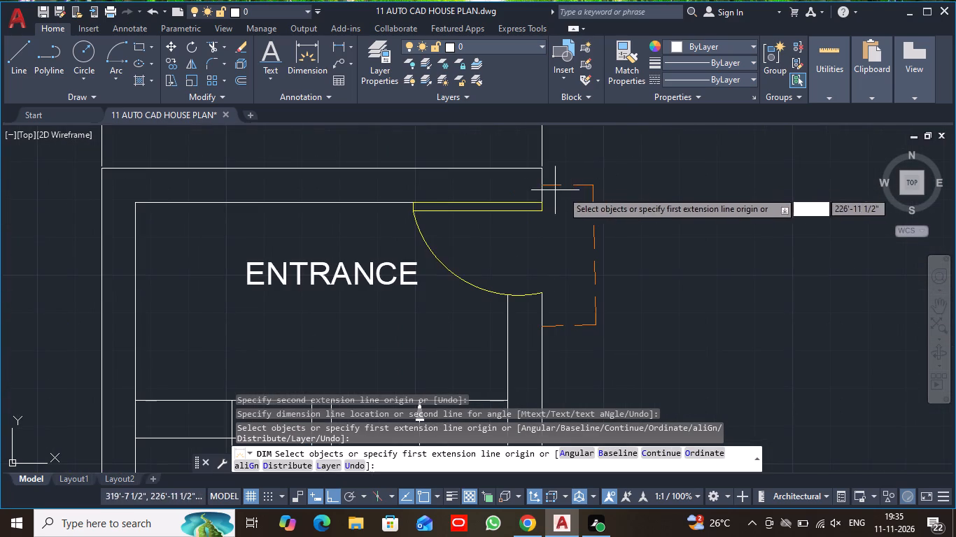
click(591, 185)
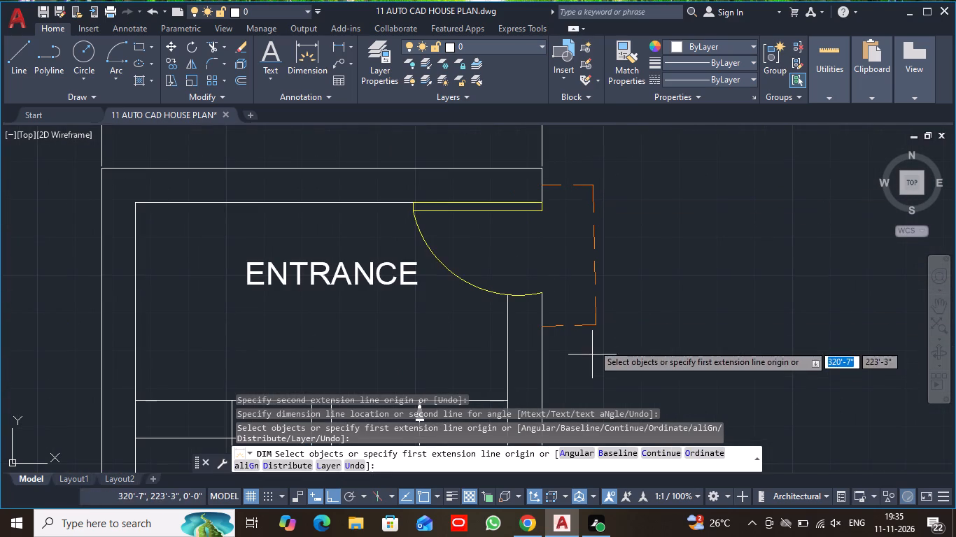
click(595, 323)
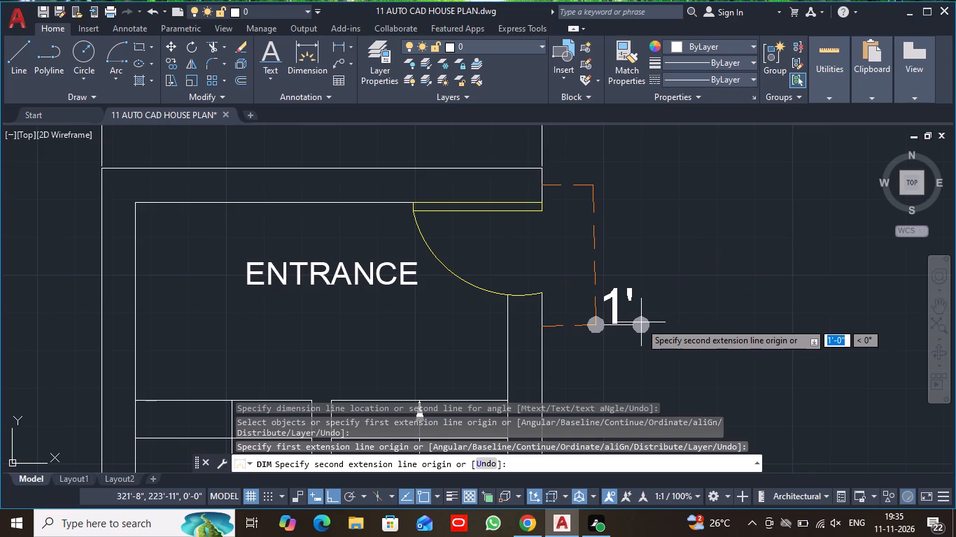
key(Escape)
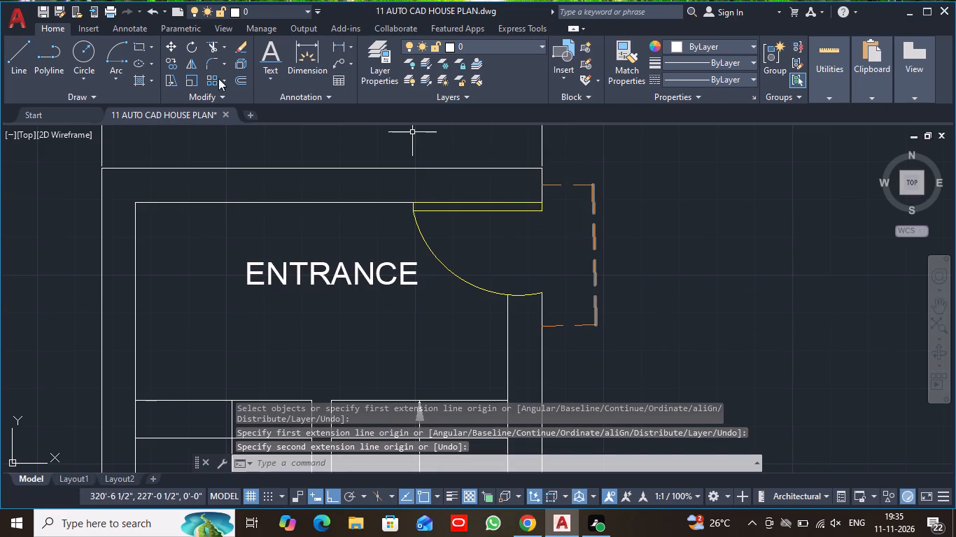
Dimension the long outer side of the slab outline beside the mumty entrance, placing the dimension outside it.
click(314, 57)
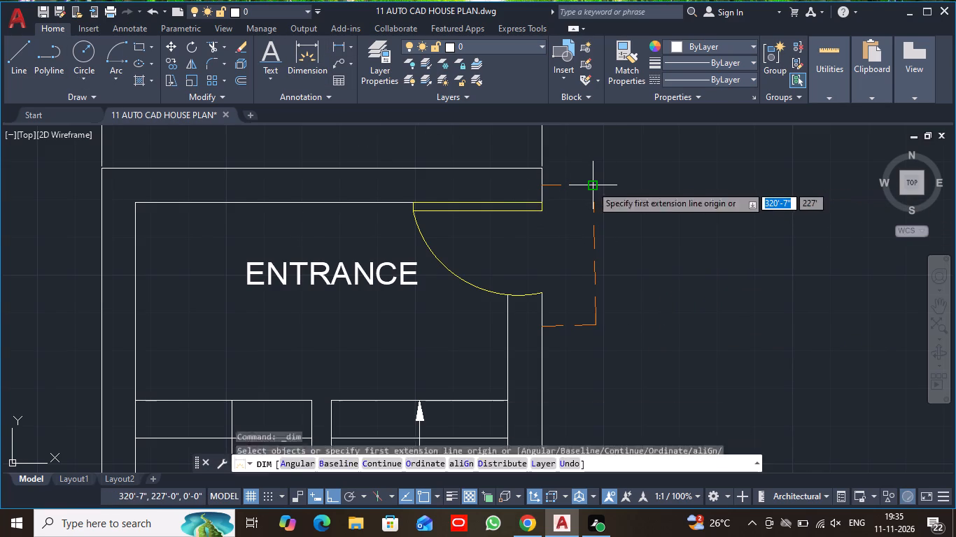
click(592, 186)
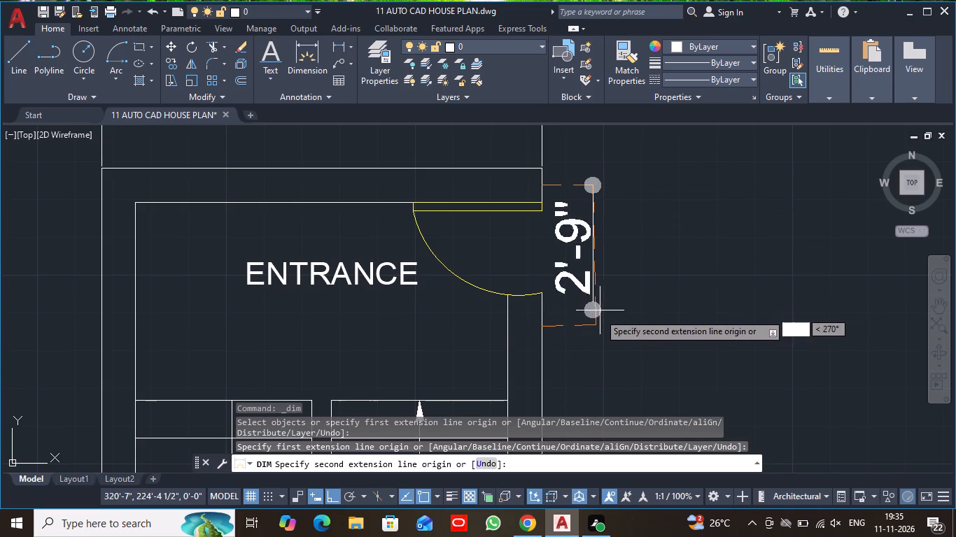
click(596, 320)
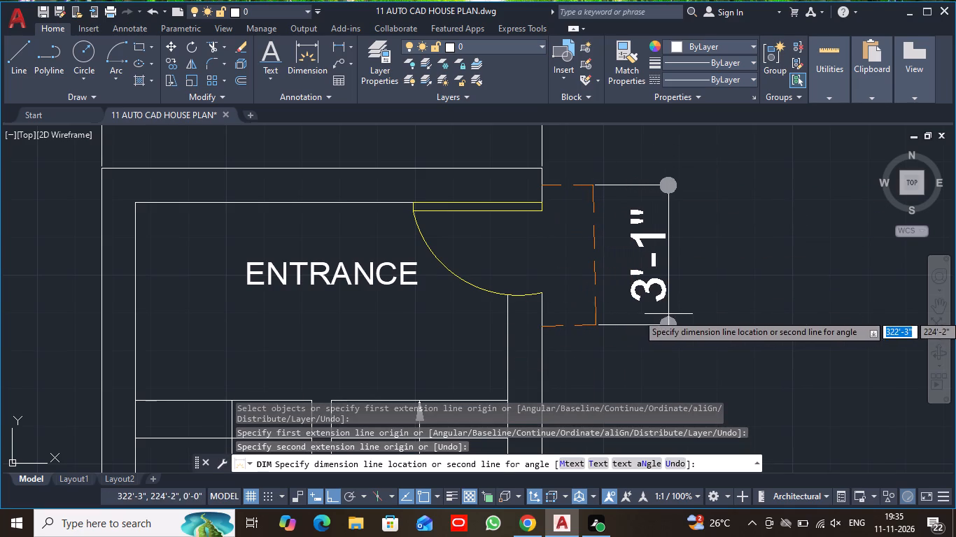
click(668, 314)
Dimension the overall outer length of the mumty plan along its stair side, placing the dimension outside the wall opposite the entrance door.
scroll(670, 344, down, 2)
middle_drag(694, 387, 717, 234)
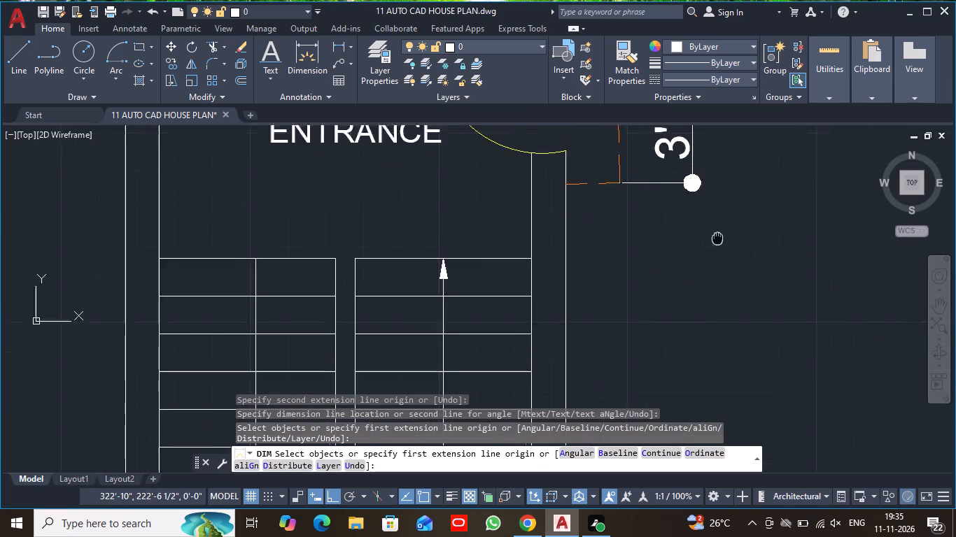
middle_drag(717, 234, 718, 226)
scroll(718, 226, down, 2)
middle_drag(729, 327, 684, 196)
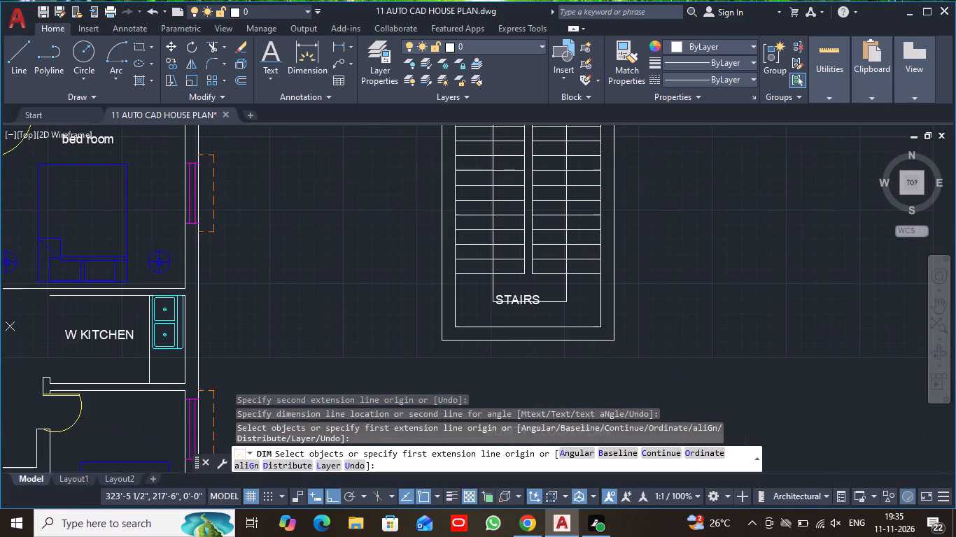
middle_drag(684, 196, 698, 266)
scroll(698, 266, down, 1)
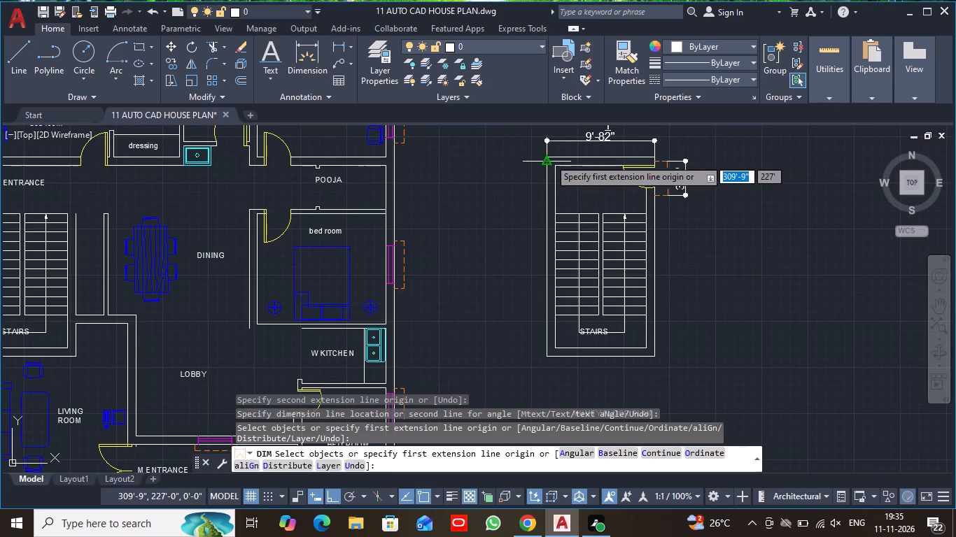
scroll(544, 155, up, 2)
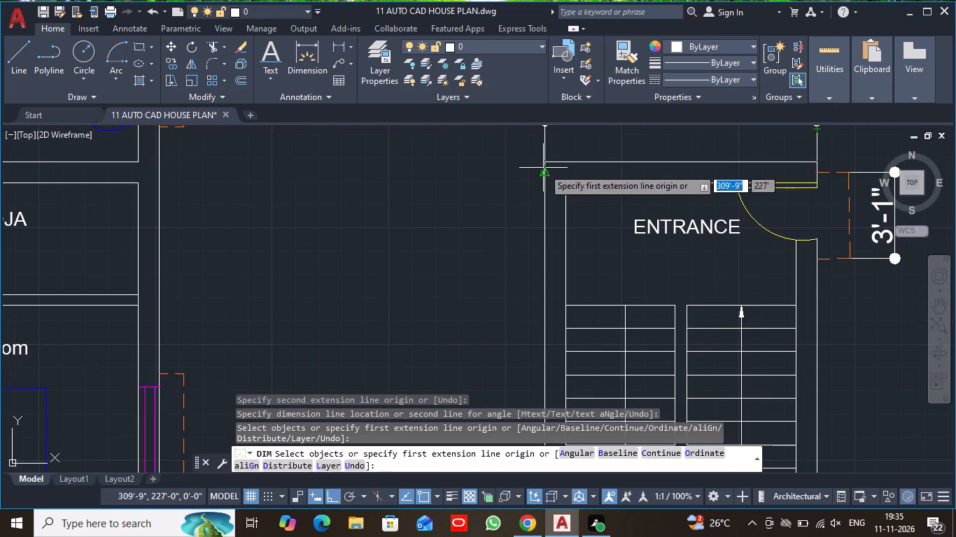
click(547, 164)
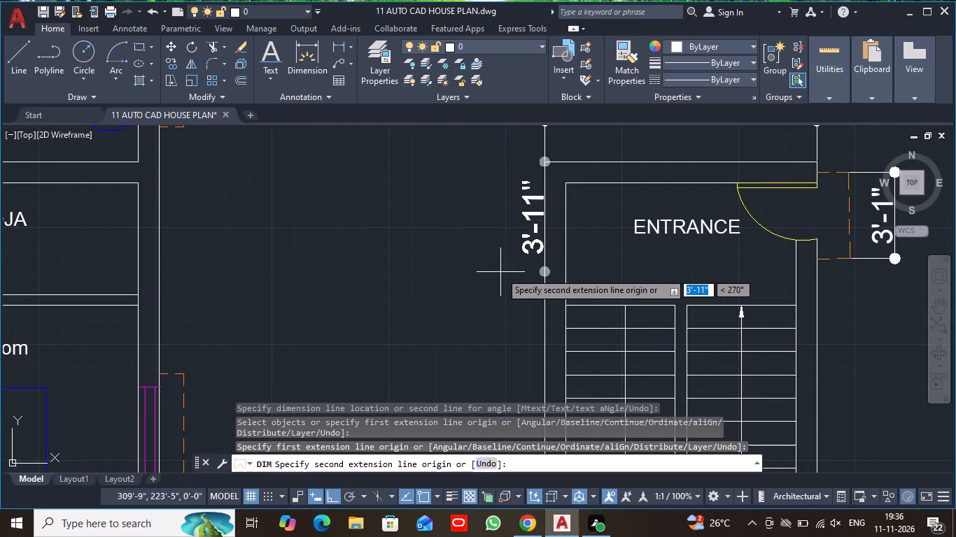
scroll(500, 274, down, 2)
middle_drag(495, 282, 495, 151)
scroll(491, 265, up, 3)
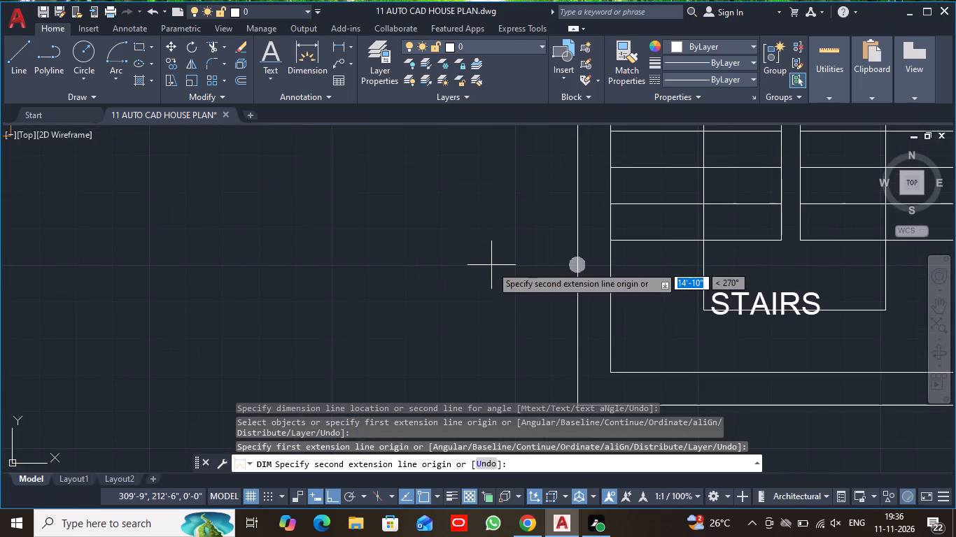
middle_drag(510, 331, 510, 160)
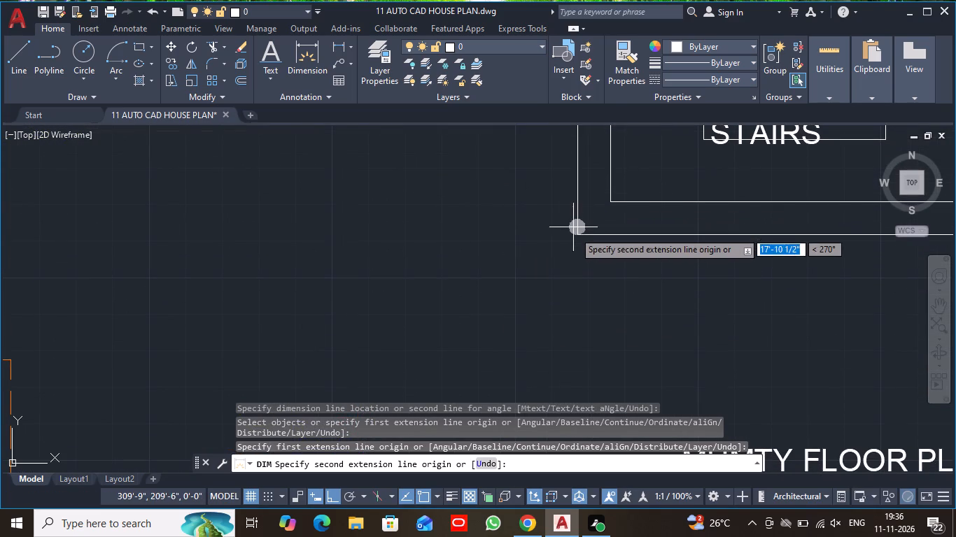
click(577, 234)
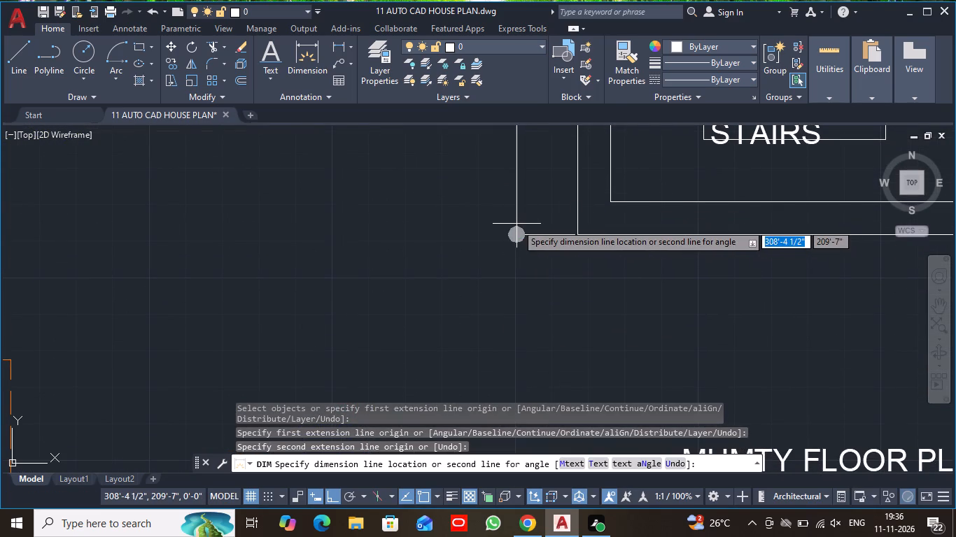
click(516, 224)
scroll(516, 224, down, 4)
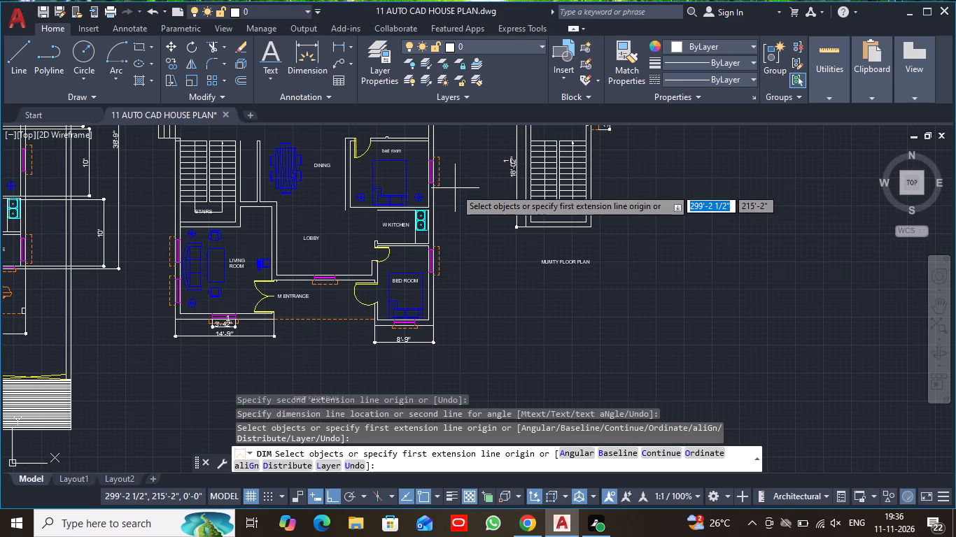
key(Escape)
Look over the mumty floor plan and the neighbouring first floor plan to check which overall dimensions are in place.
scroll(510, 182, up, 2)
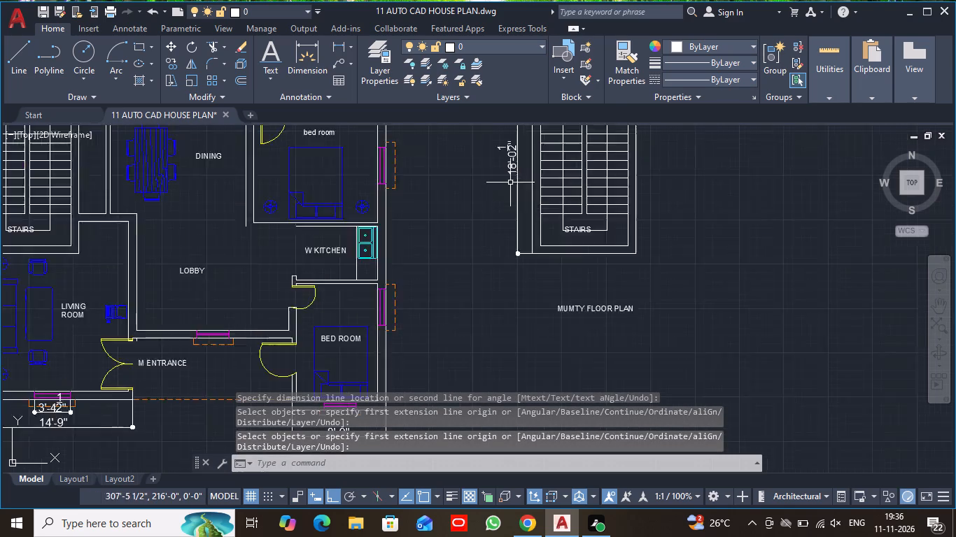
middle_drag(496, 199, 449, 256)
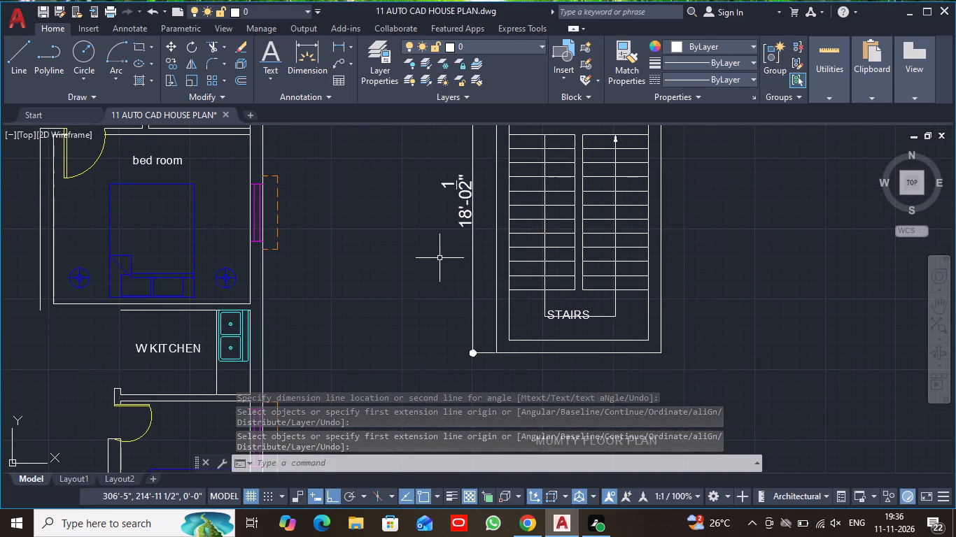
scroll(436, 259, down, 2)
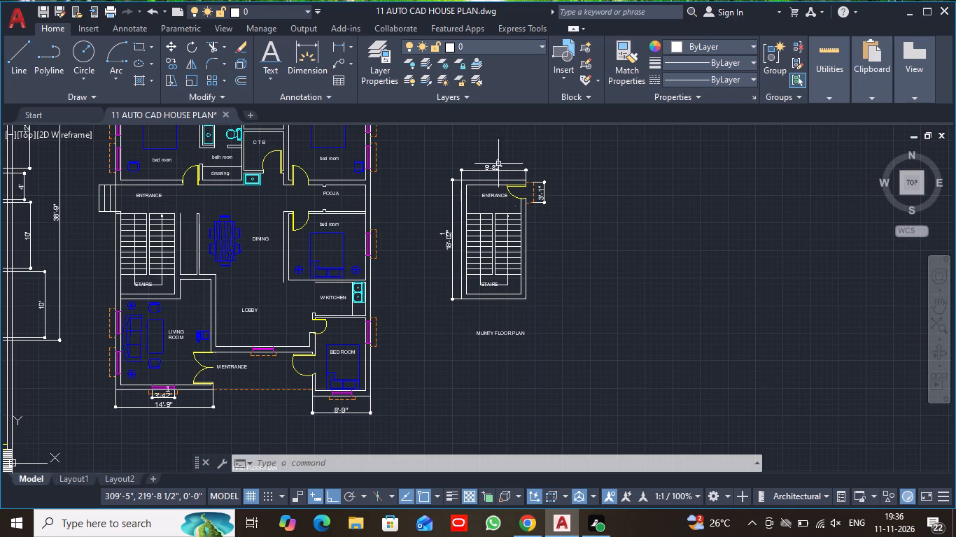
middle_drag(76, 261, 173, 295)
middle_drag(526, 275, 471, 259)
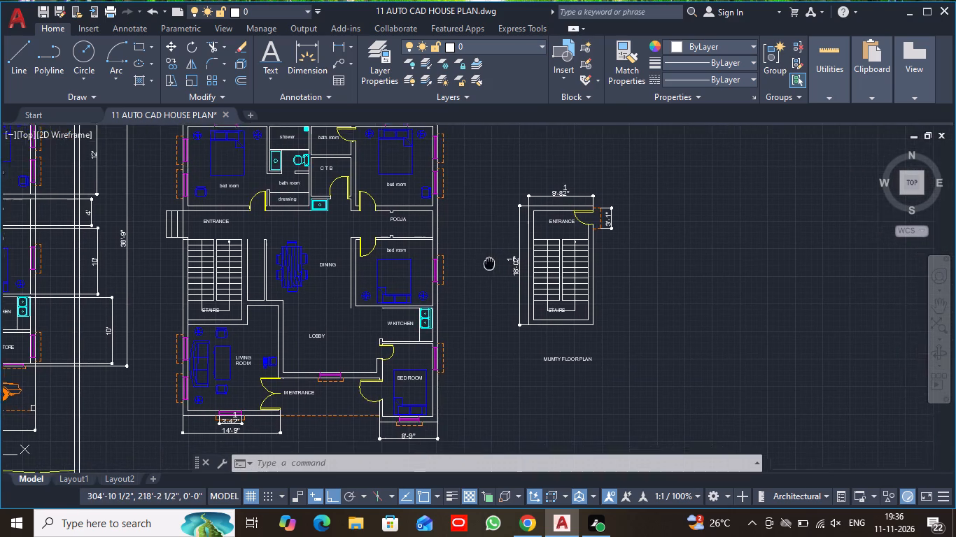
middle_drag(471, 259, 439, 282)
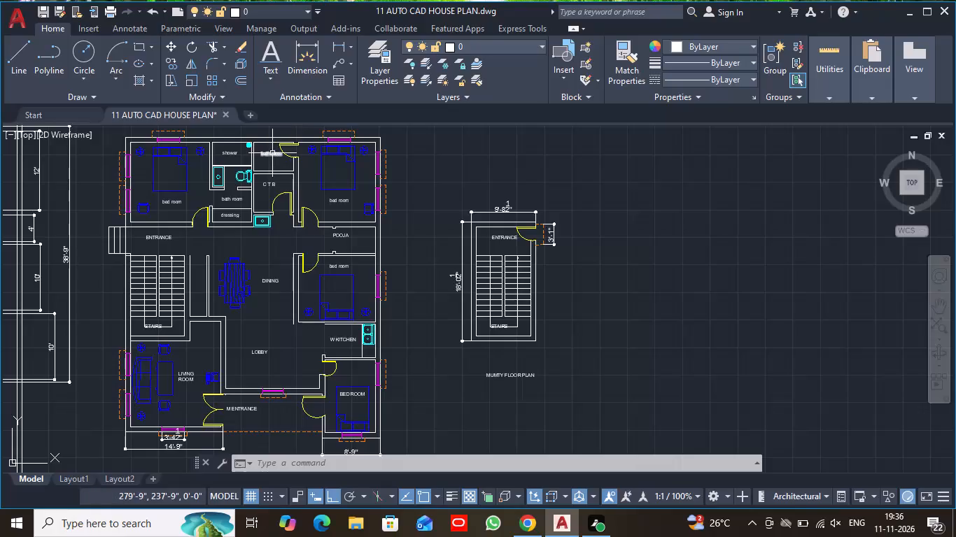
middle_drag(254, 299, 289, 379)
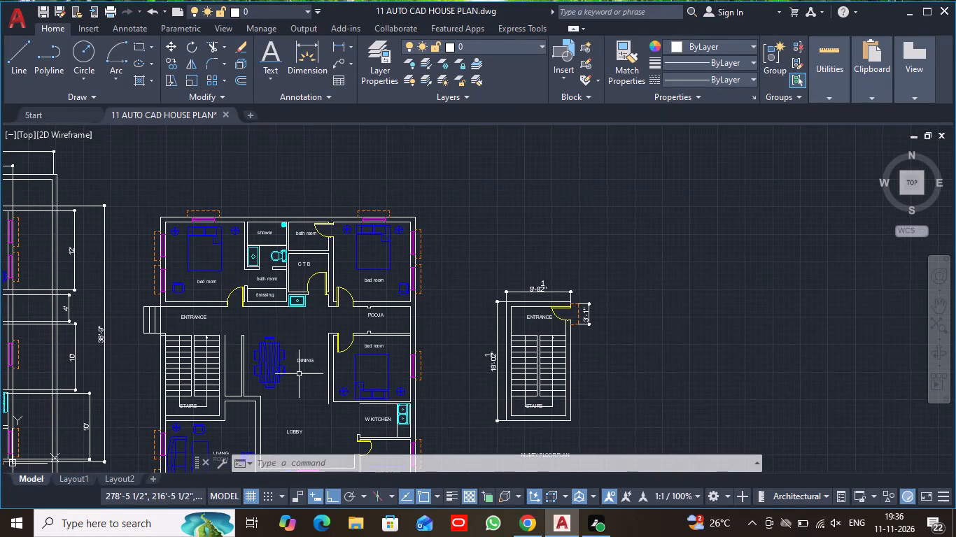
scroll(292, 188, up, 1)
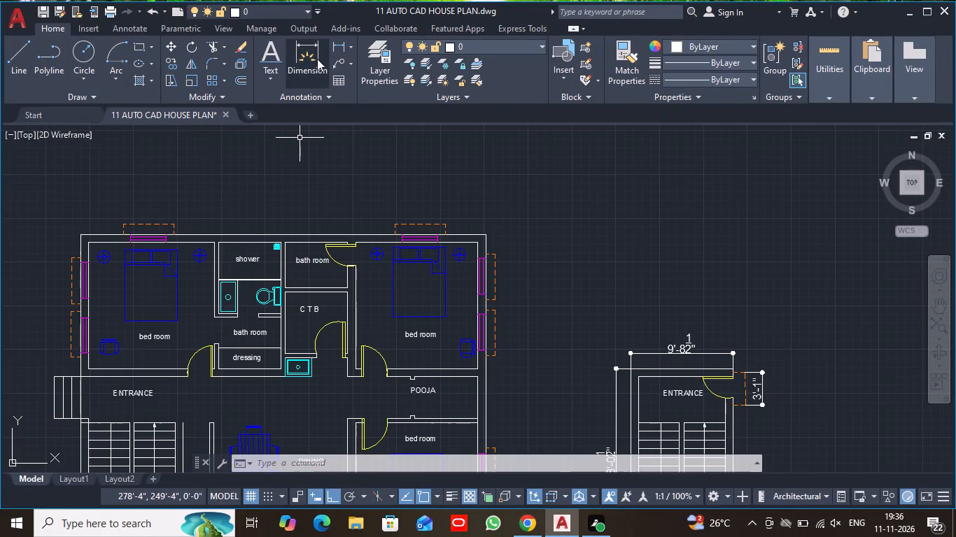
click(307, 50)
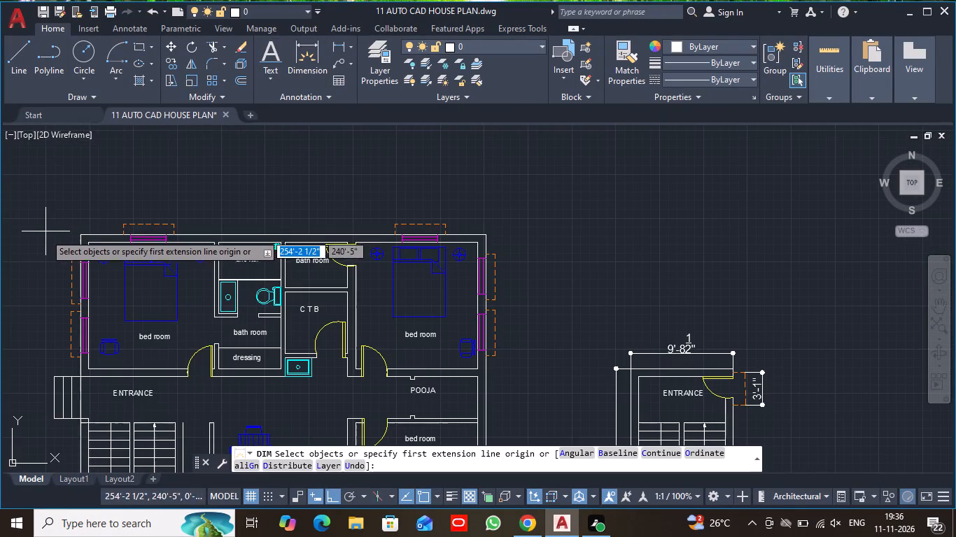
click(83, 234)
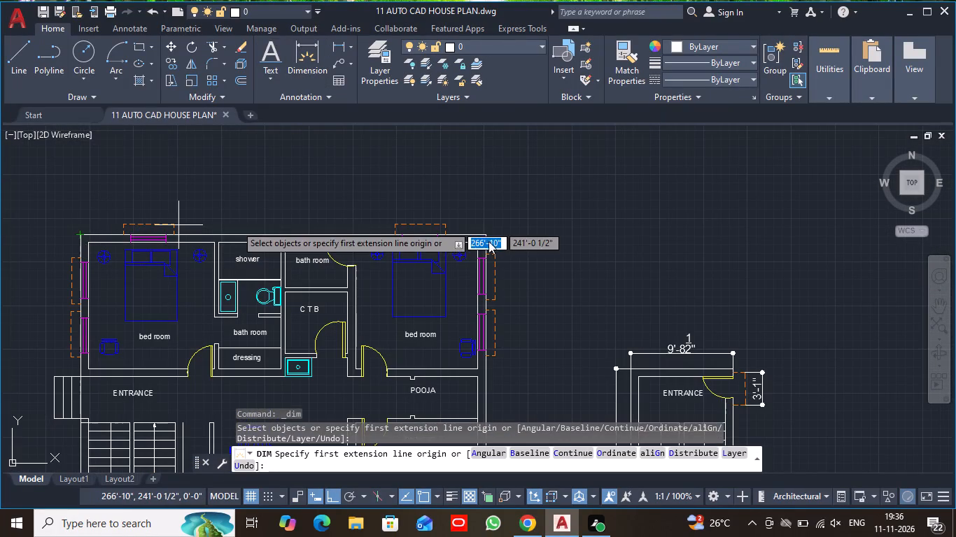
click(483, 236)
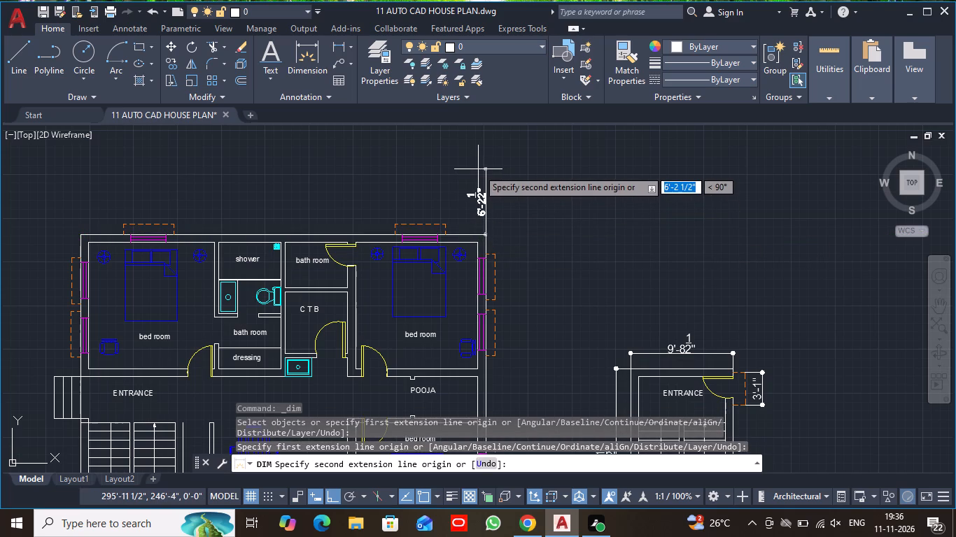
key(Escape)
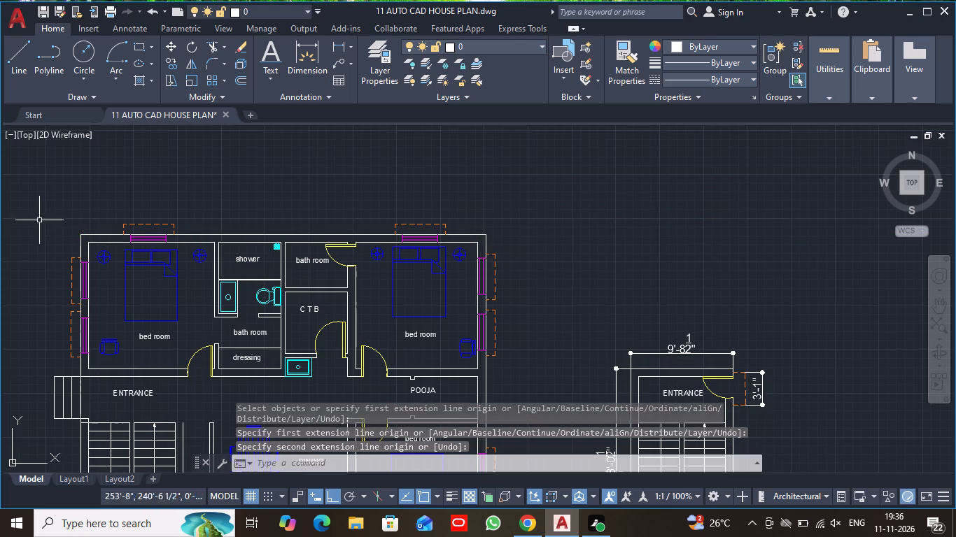
Dimension the overall outer width of the first floor plan along the bedroom and shower wall, placing the dimension above the window slab outlines.
click(300, 51)
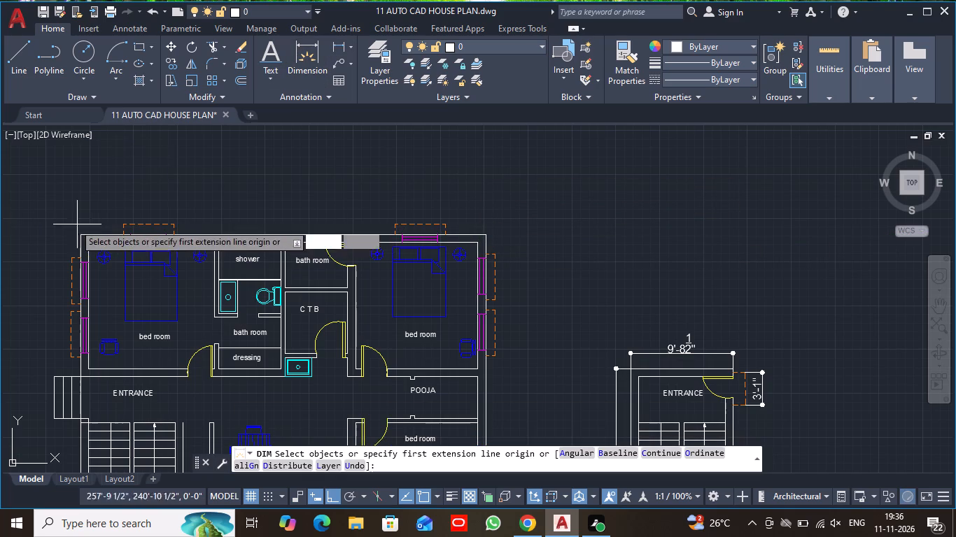
click(82, 237)
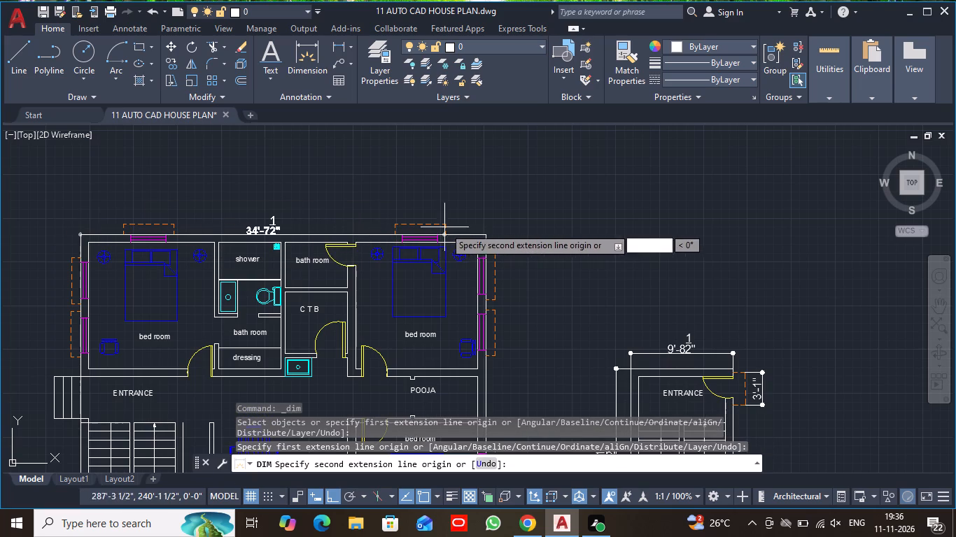
click(484, 236)
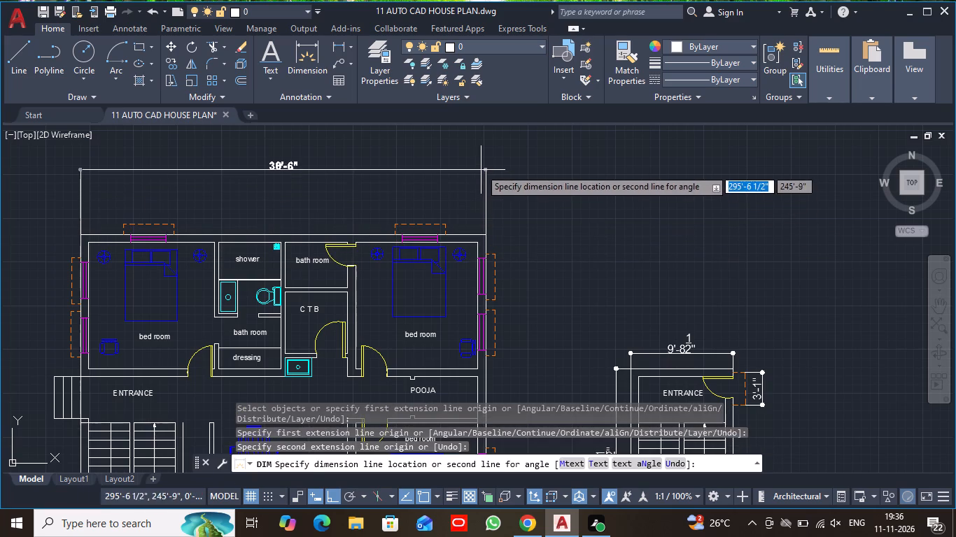
click(479, 167)
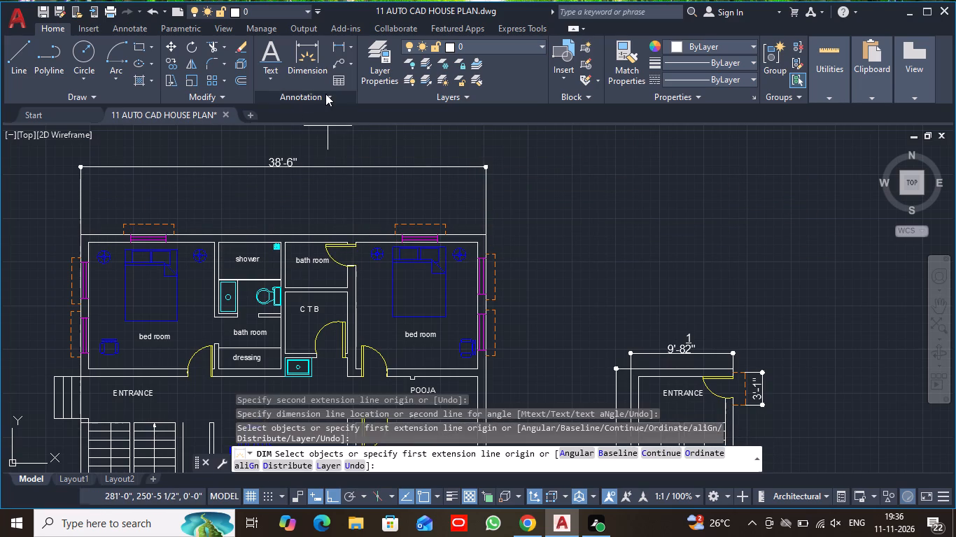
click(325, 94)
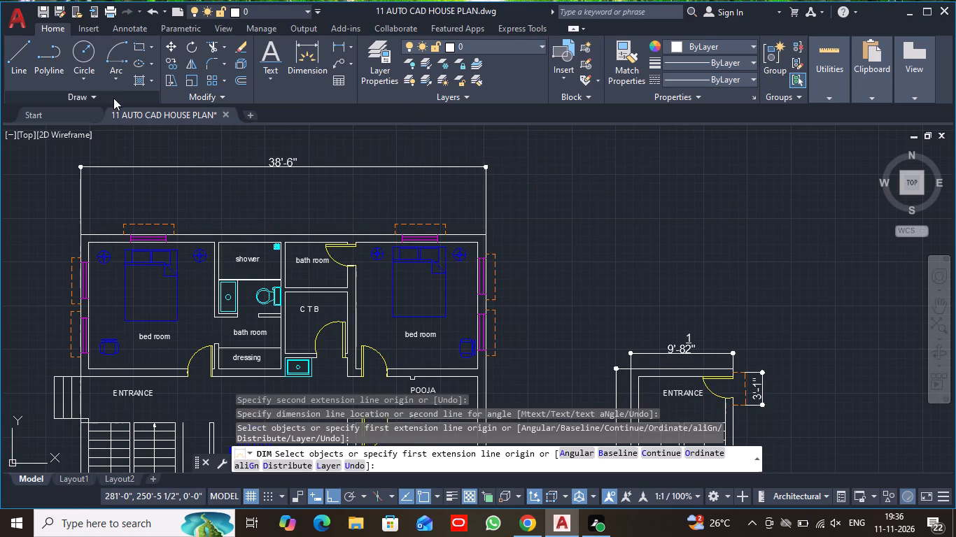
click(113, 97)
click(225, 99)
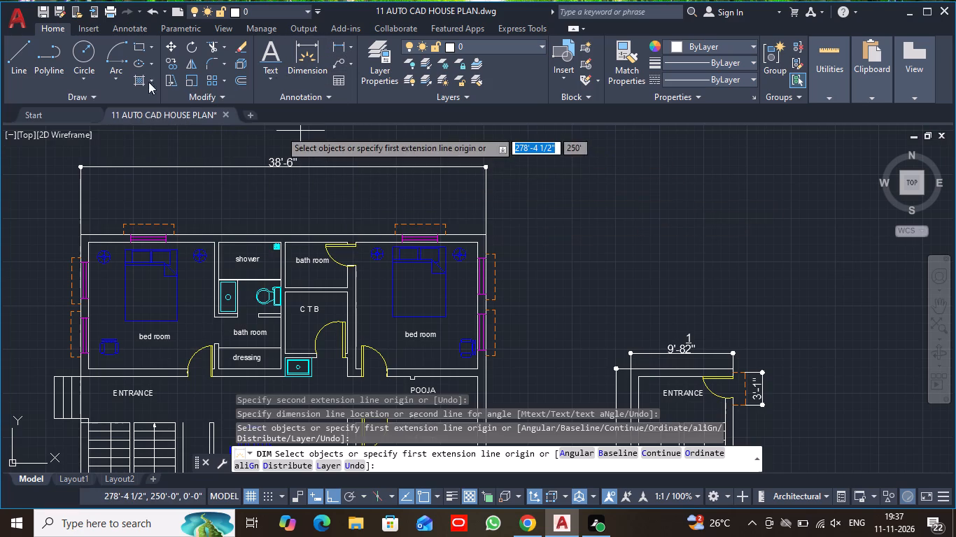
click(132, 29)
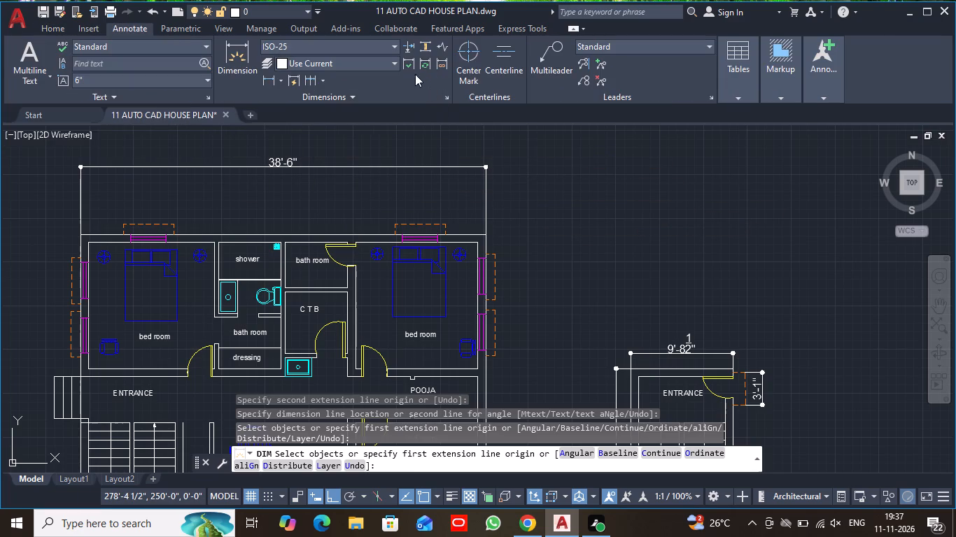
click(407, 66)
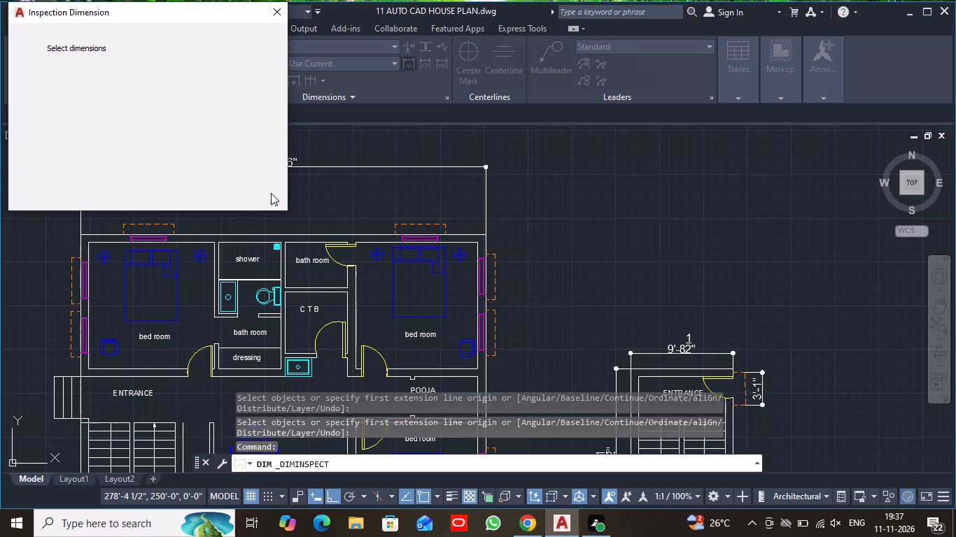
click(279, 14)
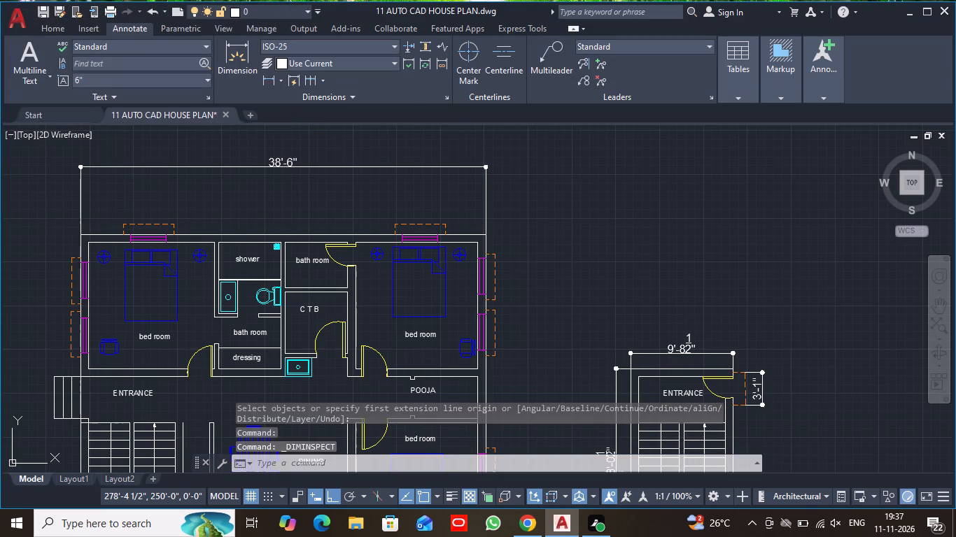
Continue dimensions from the first floor plan's overall width dimension across the bedroom, the shower and the wall beside the bath room.
scroll(99, 236, up, 2)
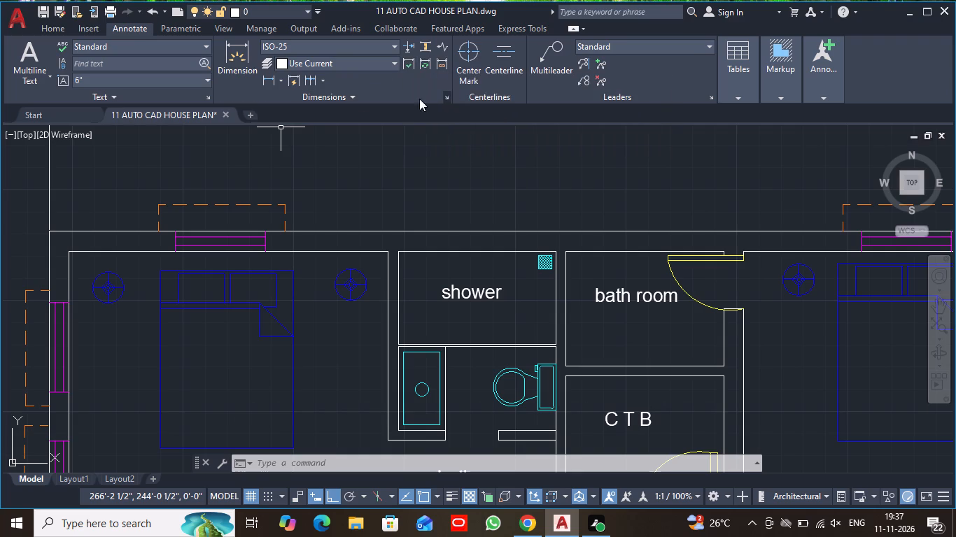
click(309, 81)
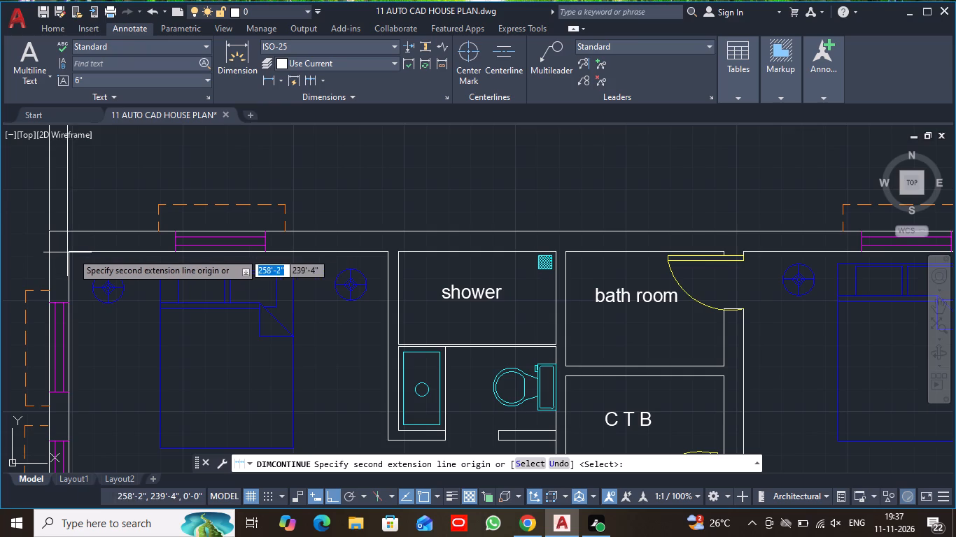
click(69, 253)
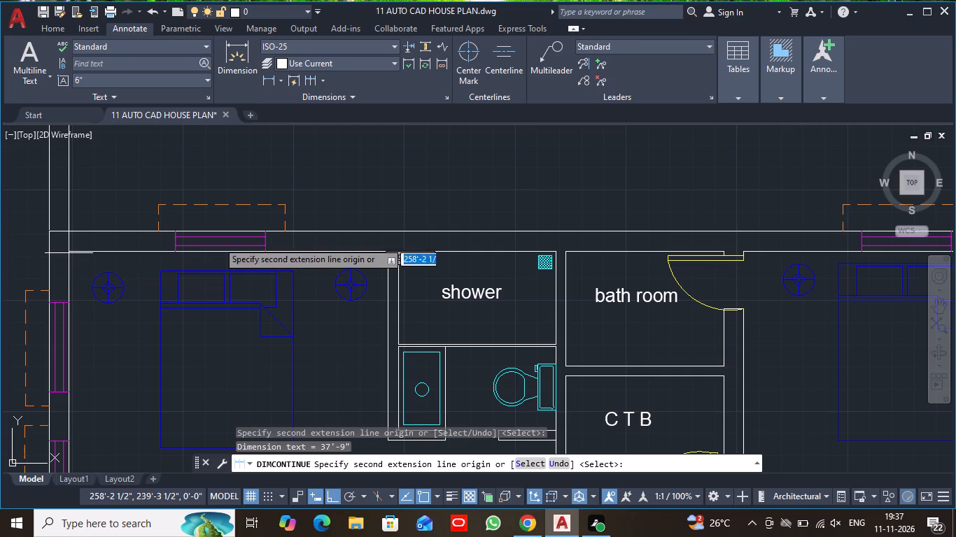
click(385, 255)
scroll(385, 255, down, 3)
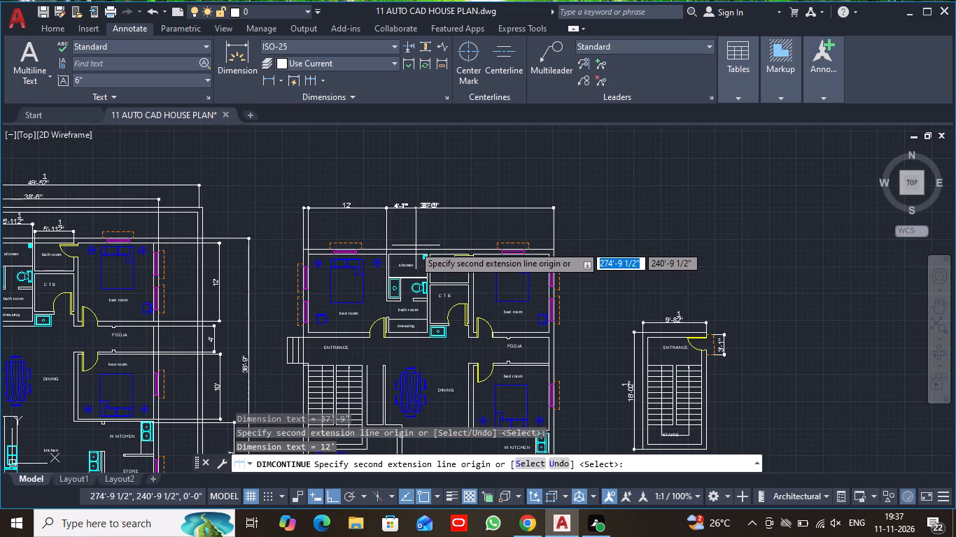
scroll(433, 250, up, 3)
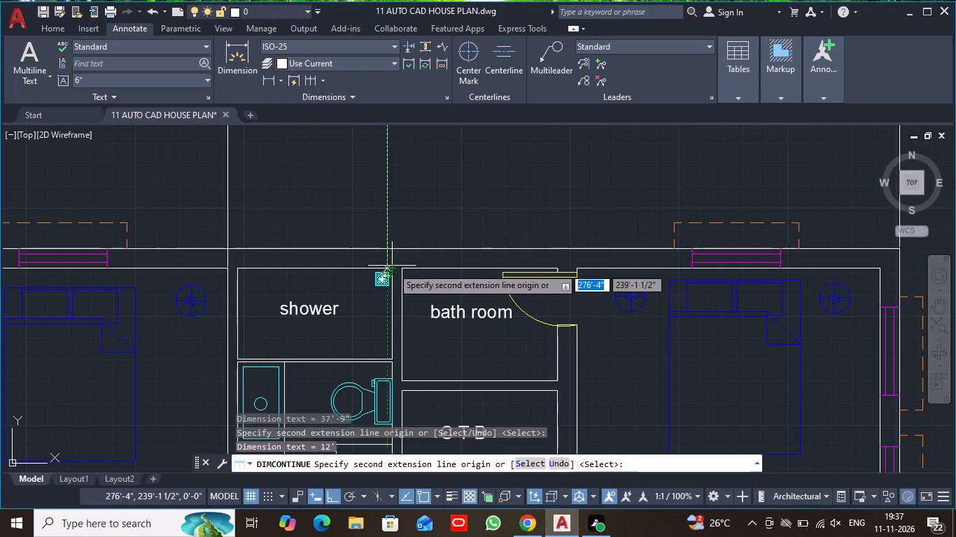
scroll(392, 267, up, 3)
click(377, 273)
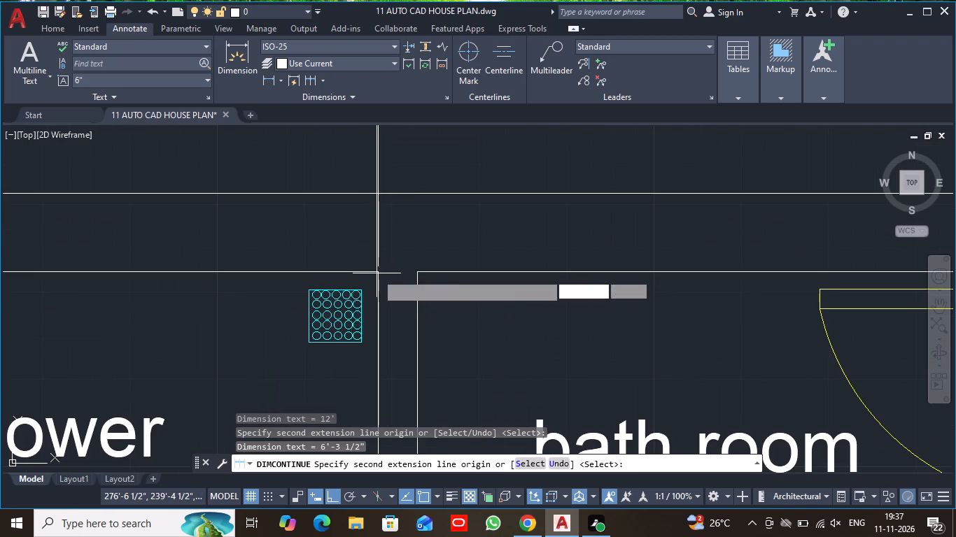
click(416, 273)
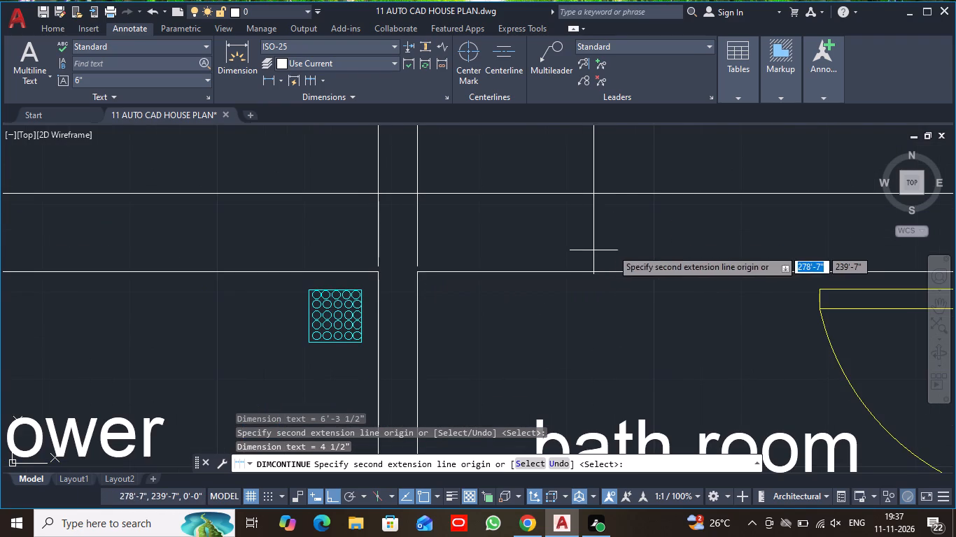
Continue the dimension chain across the bath room, its wall at the door and the inner width of the adjoining bedroom.
middle_drag(655, 241, 300, 245)
scroll(300, 245, down, 1)
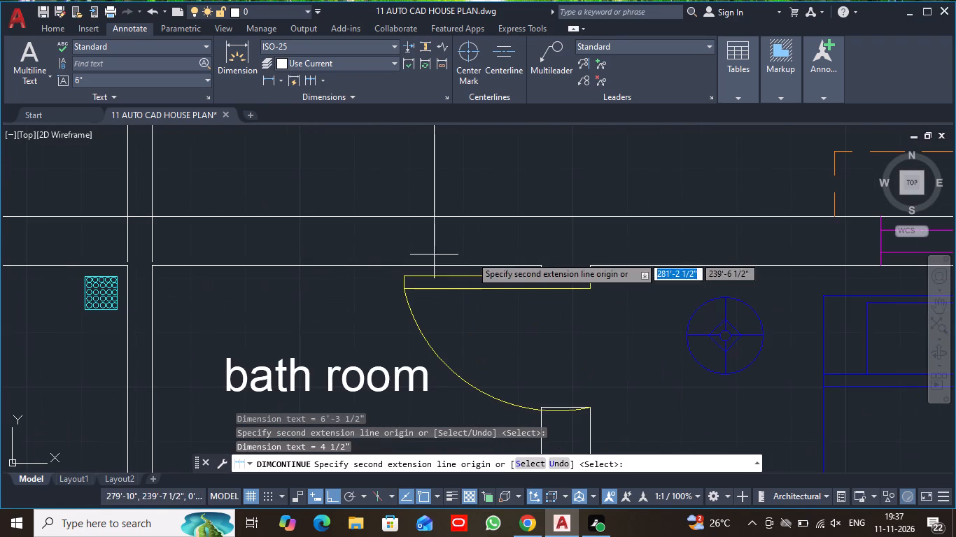
scroll(588, 252, down, 1)
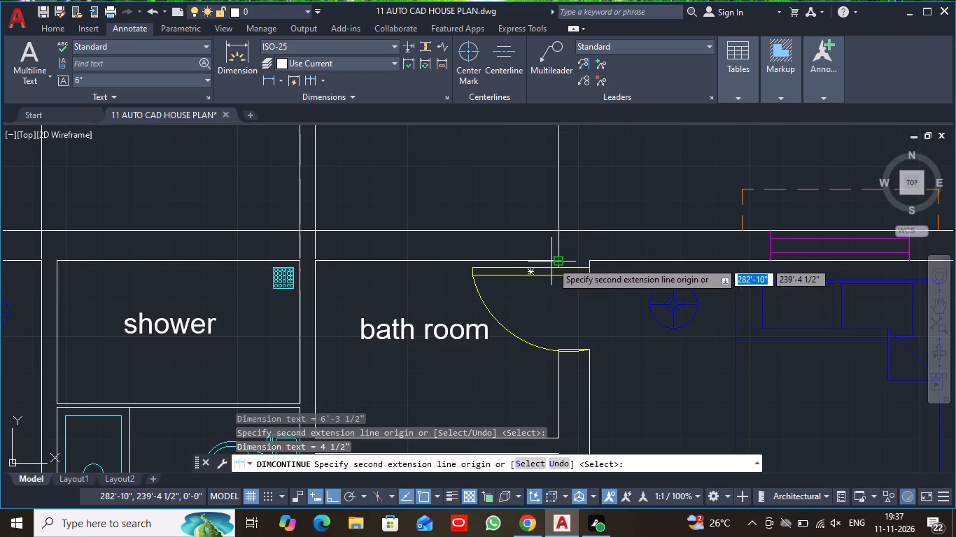
click(554, 262)
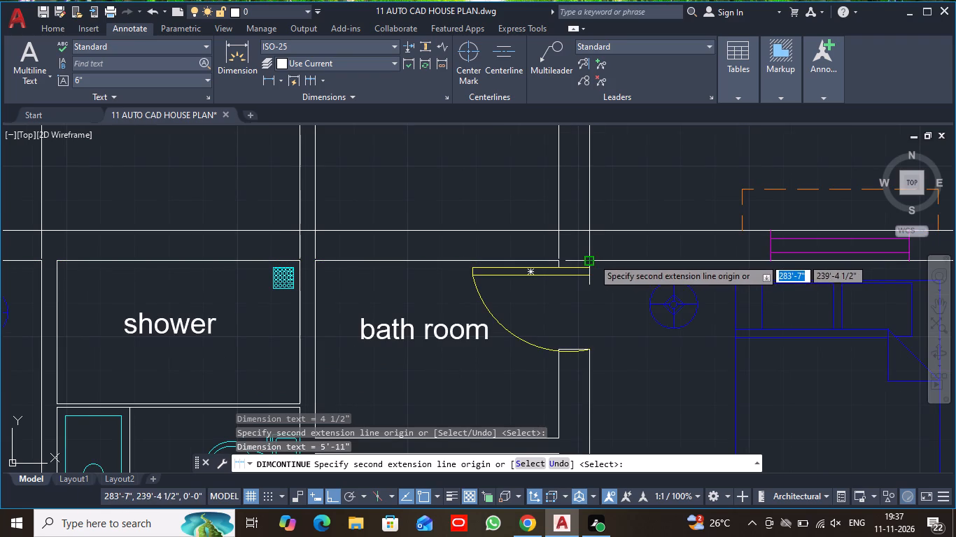
click(593, 258)
middle_drag(623, 248, 146, 241)
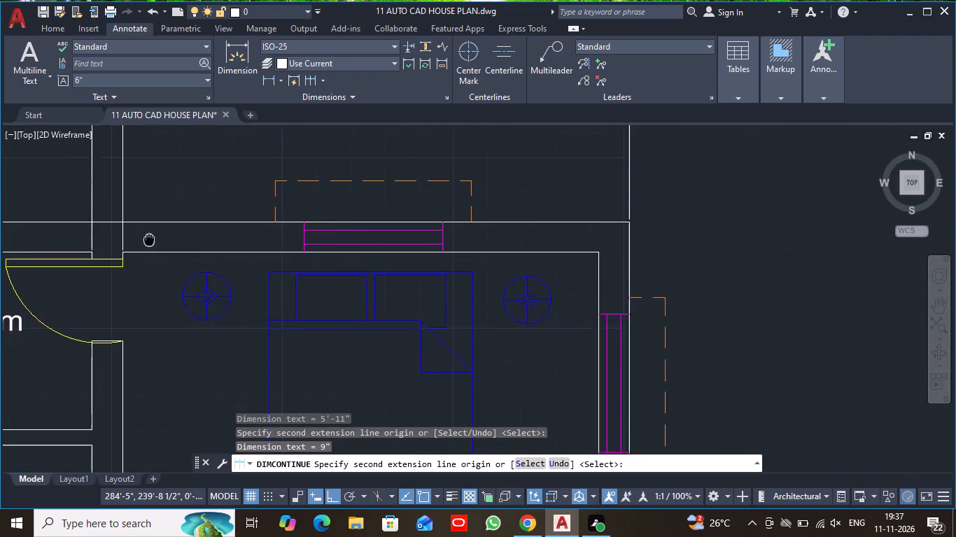
middle_drag(146, 241, 139, 243)
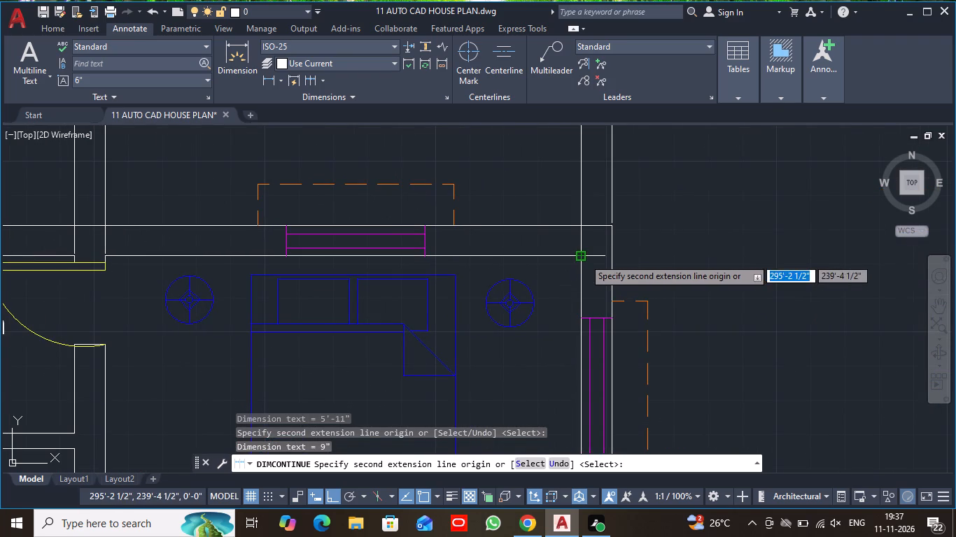
click(584, 258)
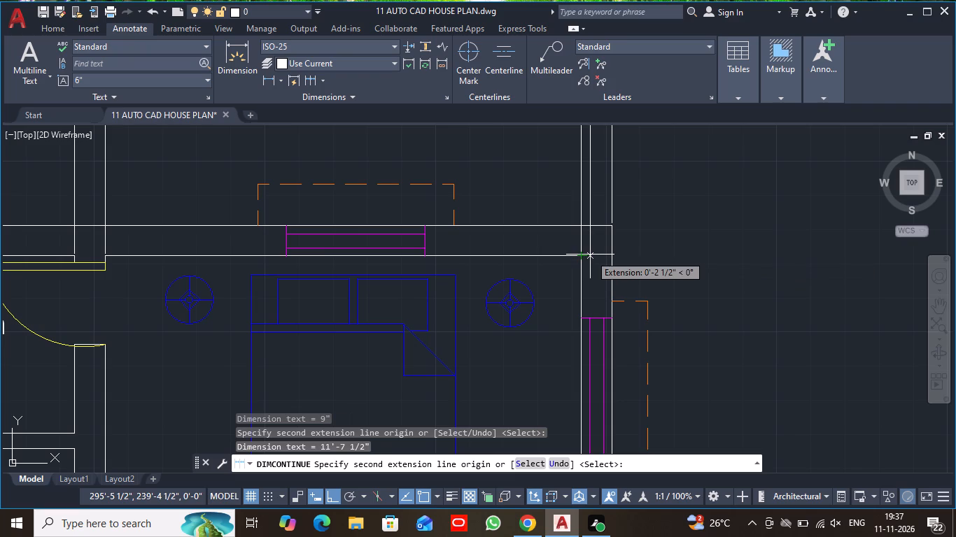
key(Escape)
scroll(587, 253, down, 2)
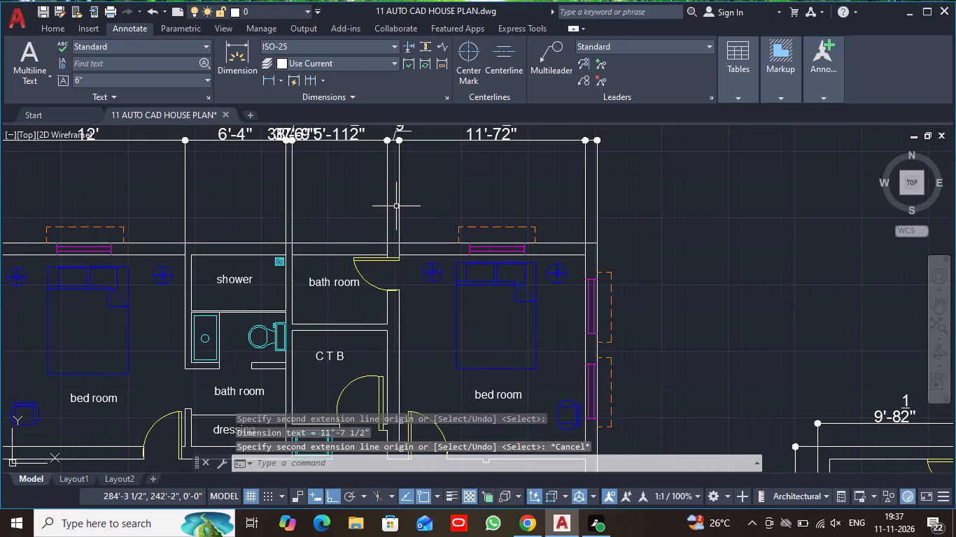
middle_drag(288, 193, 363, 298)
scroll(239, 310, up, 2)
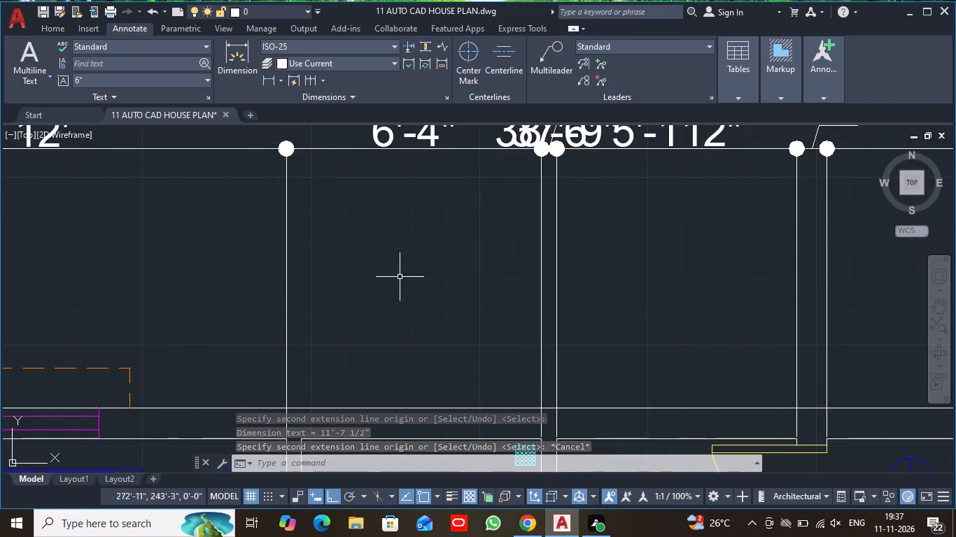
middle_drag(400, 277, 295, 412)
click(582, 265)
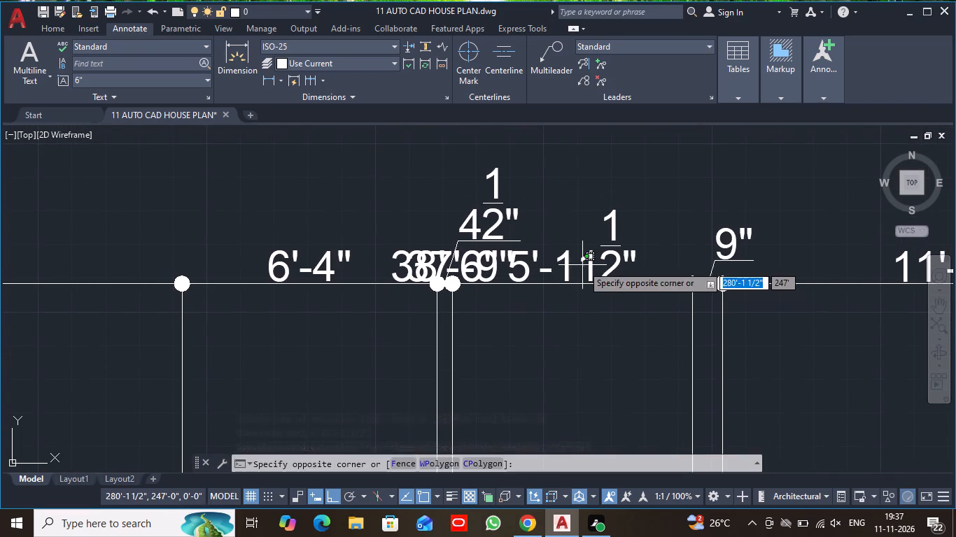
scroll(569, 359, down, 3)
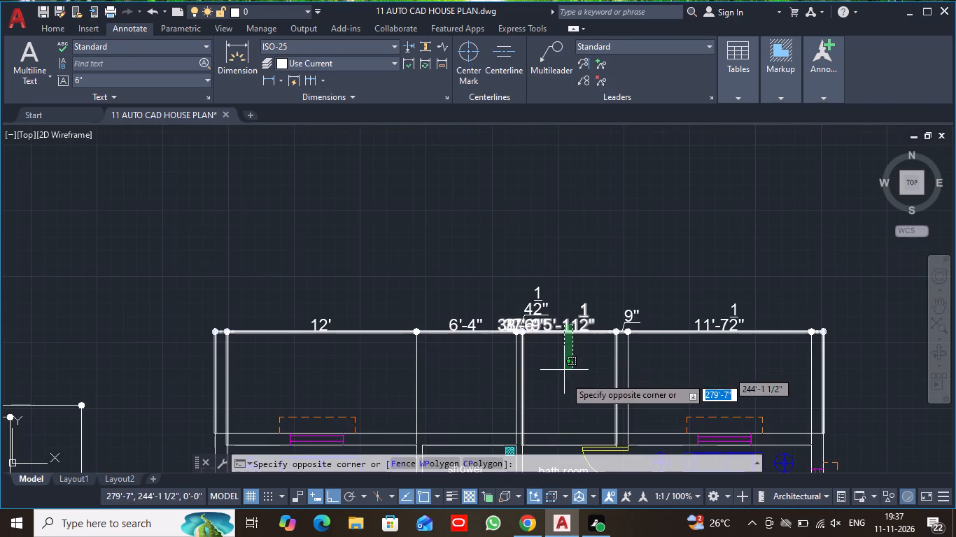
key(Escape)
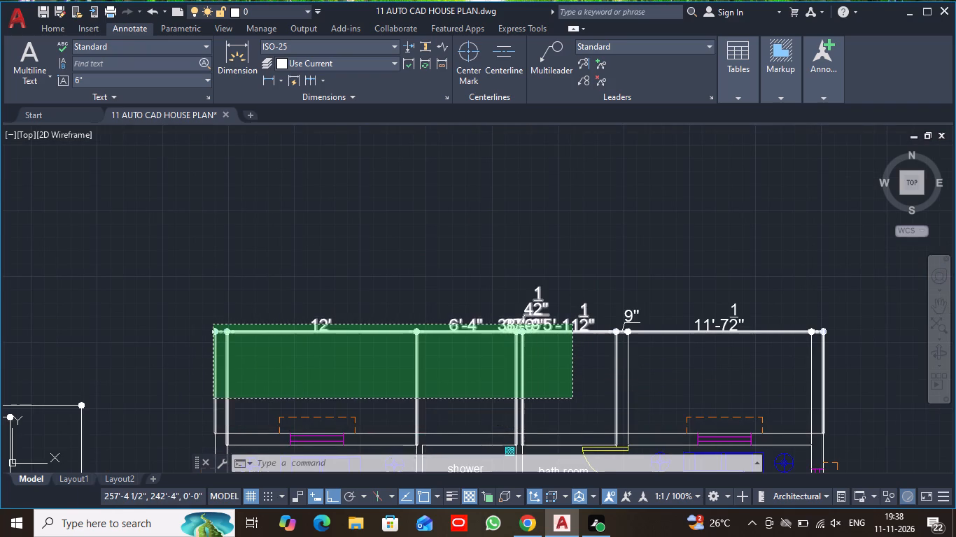
Erase the 38'-6" and 37'-9" long dimensions that overlap the room dimension chain above the first floor plan.
middle_drag(377, 408, 414, 225)
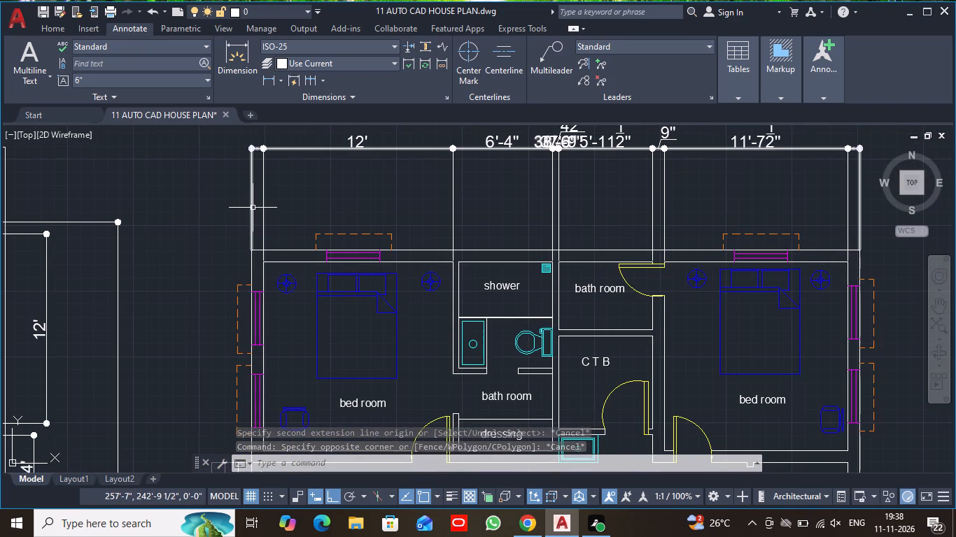
click(251, 208)
key(Delete)
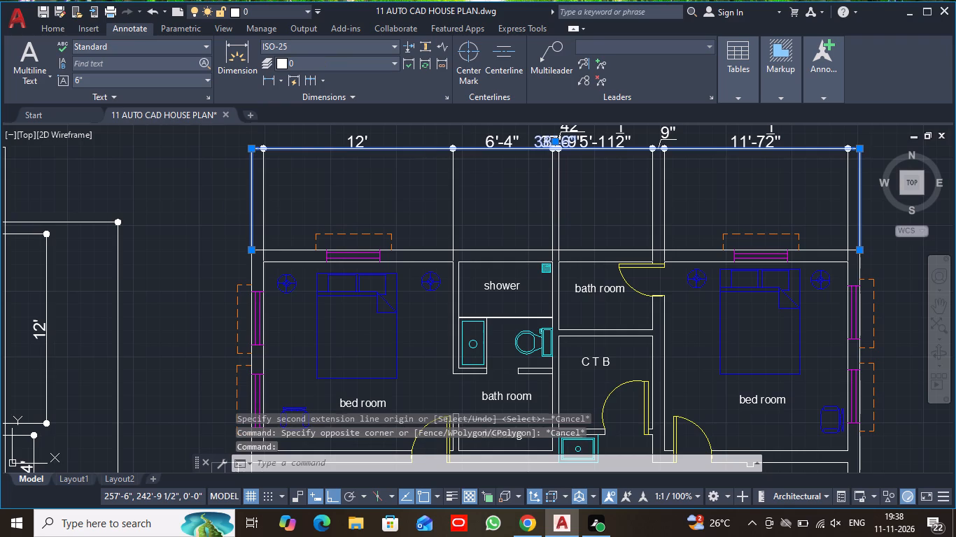
scroll(251, 208, down, 1)
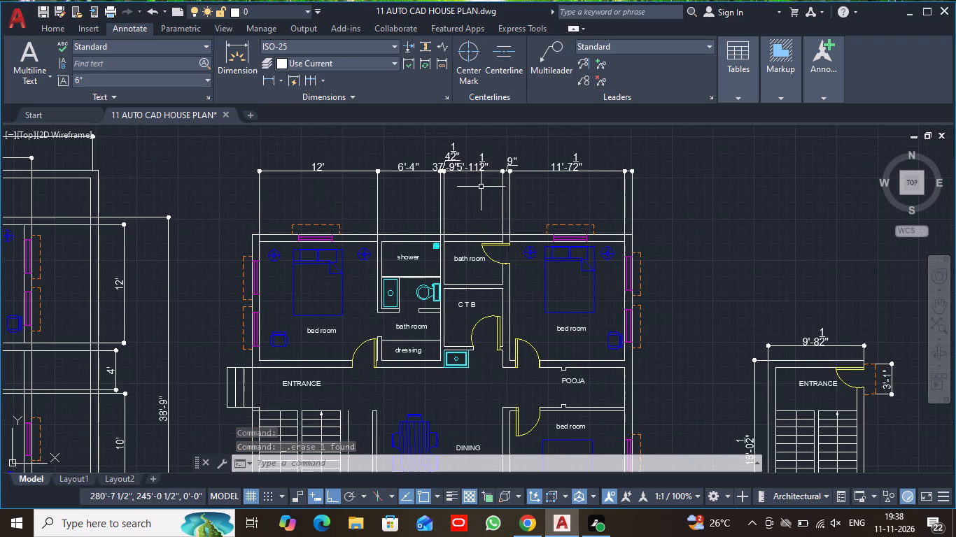
click(633, 207)
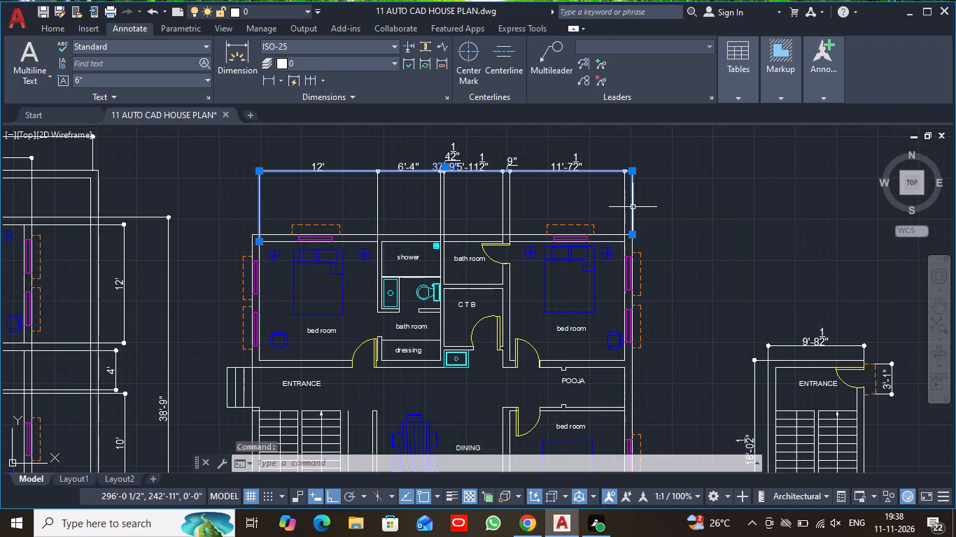
key(Delete)
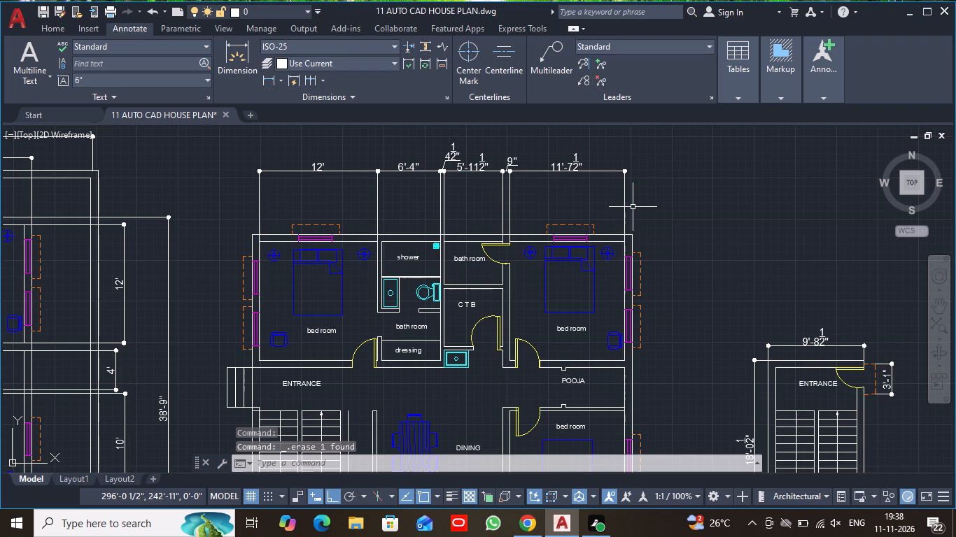
Examine the room dimension chain above the first floor plan and check the three floor plans for missing dimensions and details.
scroll(491, 180, up, 2)
middle_drag(459, 194, 451, 222)
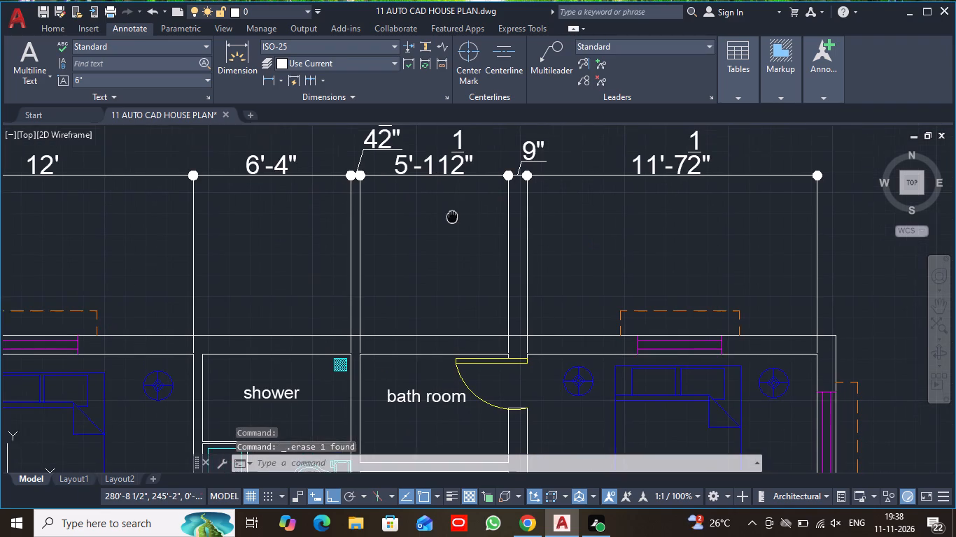
middle_drag(451, 222, 444, 255)
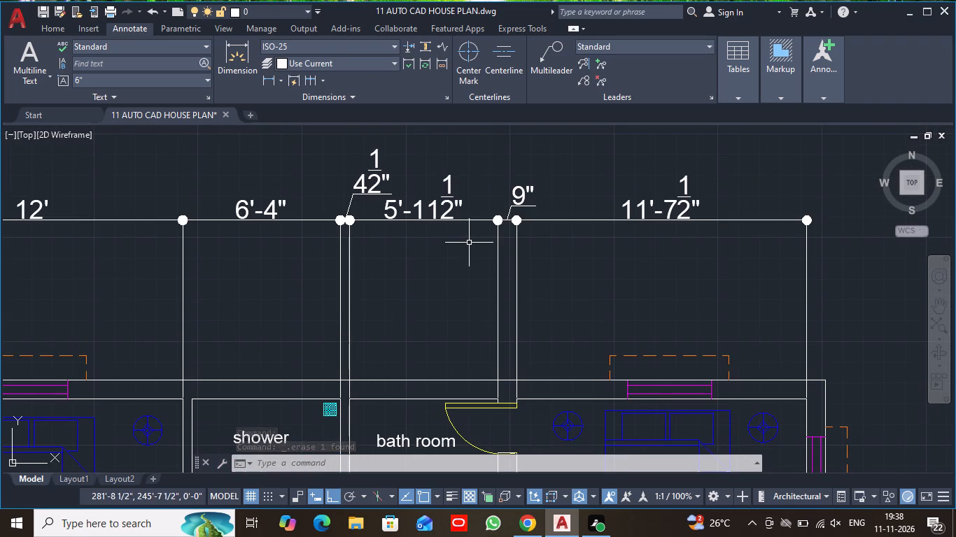
scroll(472, 222, down, 2)
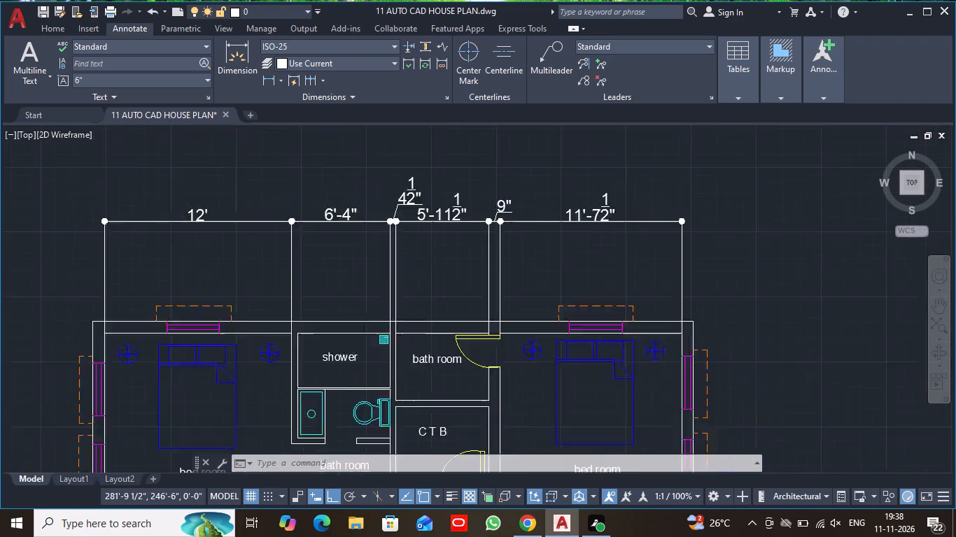
scroll(472, 222, down, 2)
middle_drag(591, 267, 633, 119)
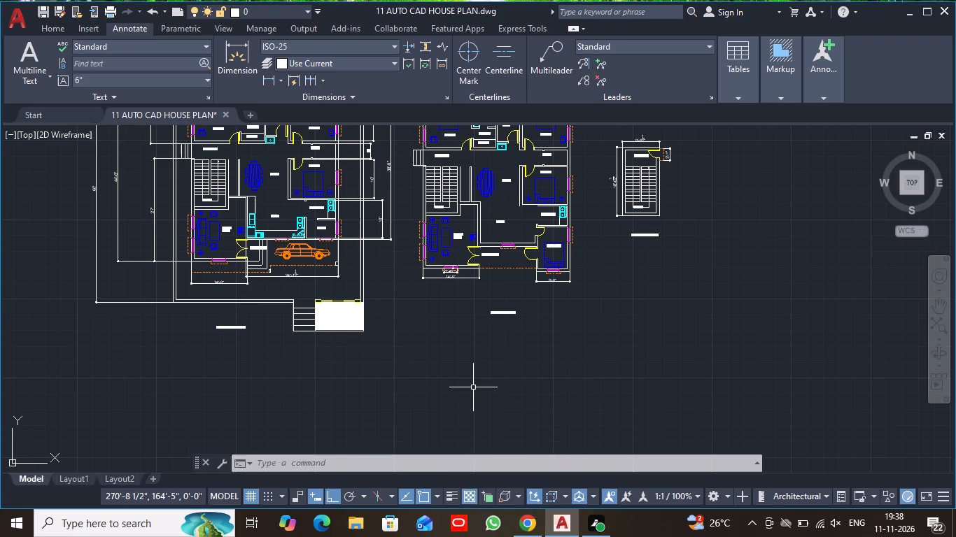
middle_drag(458, 361, 491, 412)
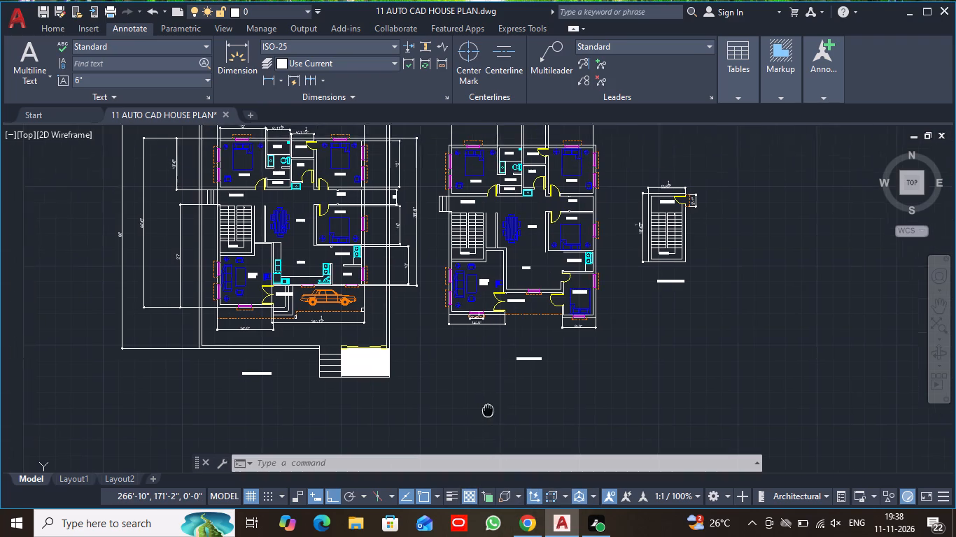
middle_drag(491, 412, 507, 423)
scroll(511, 422, down, 1)
scroll(497, 413, up, 1)
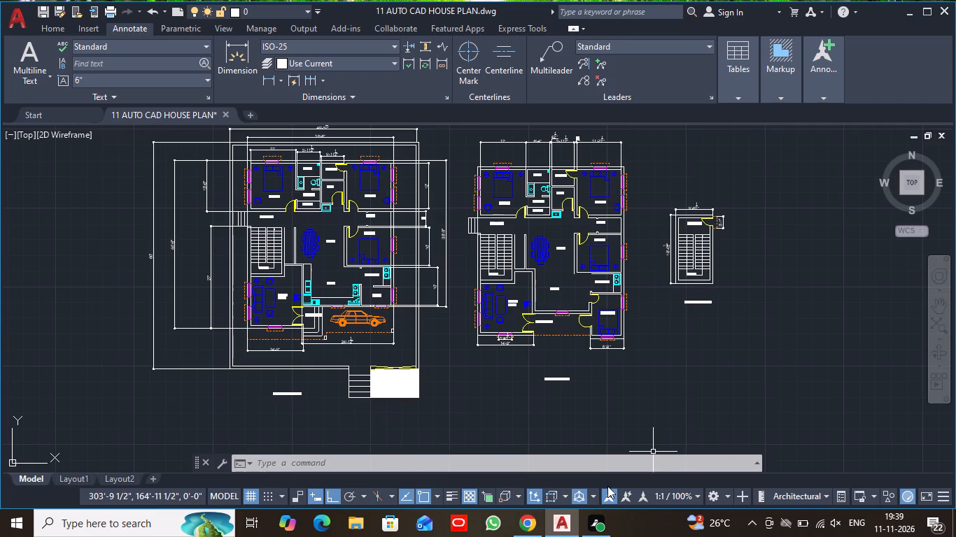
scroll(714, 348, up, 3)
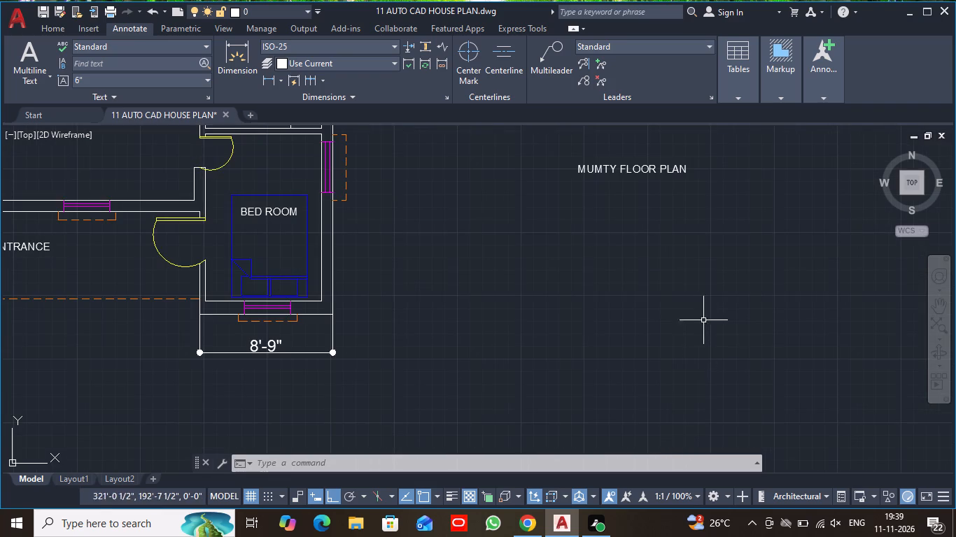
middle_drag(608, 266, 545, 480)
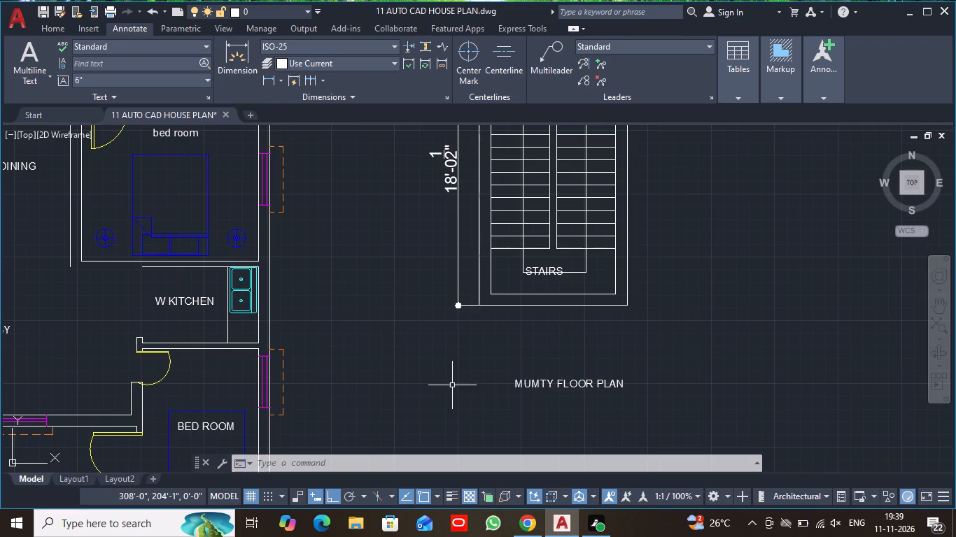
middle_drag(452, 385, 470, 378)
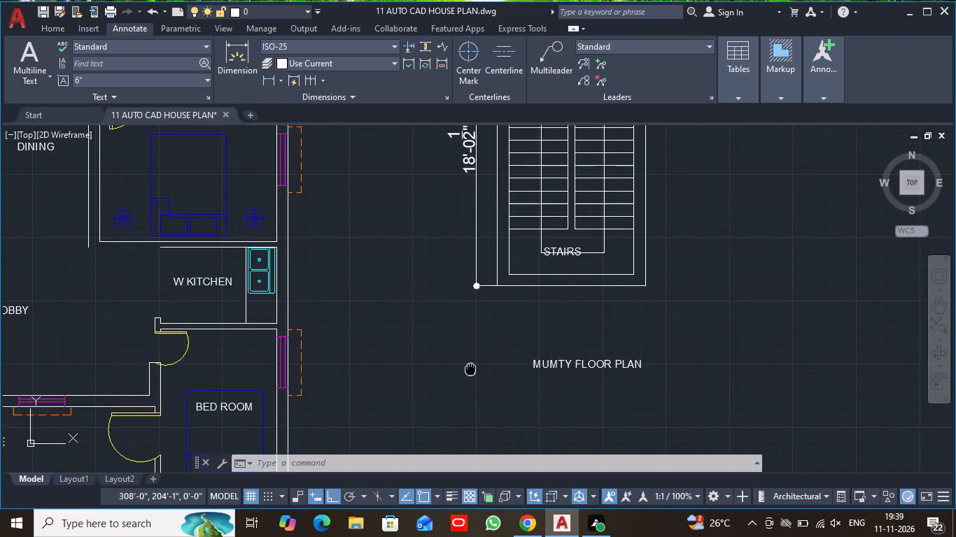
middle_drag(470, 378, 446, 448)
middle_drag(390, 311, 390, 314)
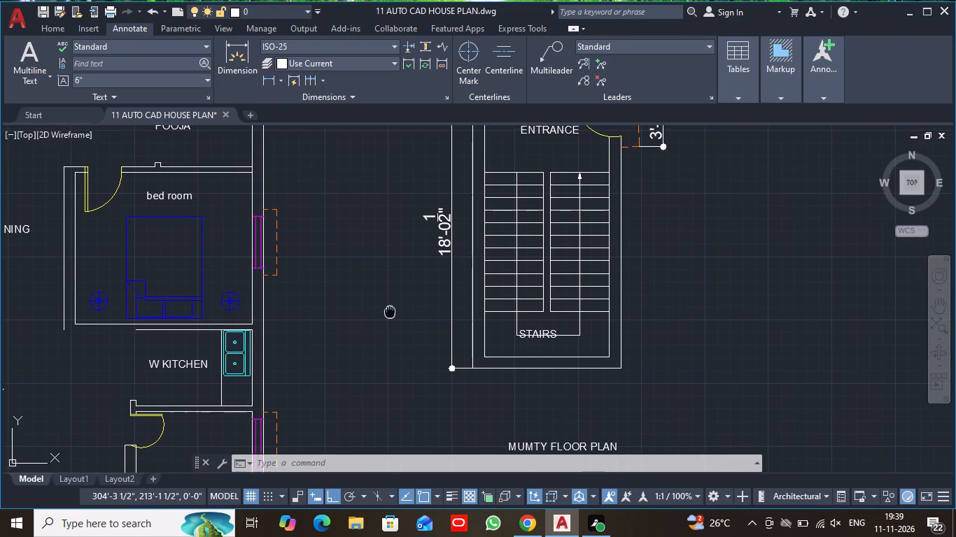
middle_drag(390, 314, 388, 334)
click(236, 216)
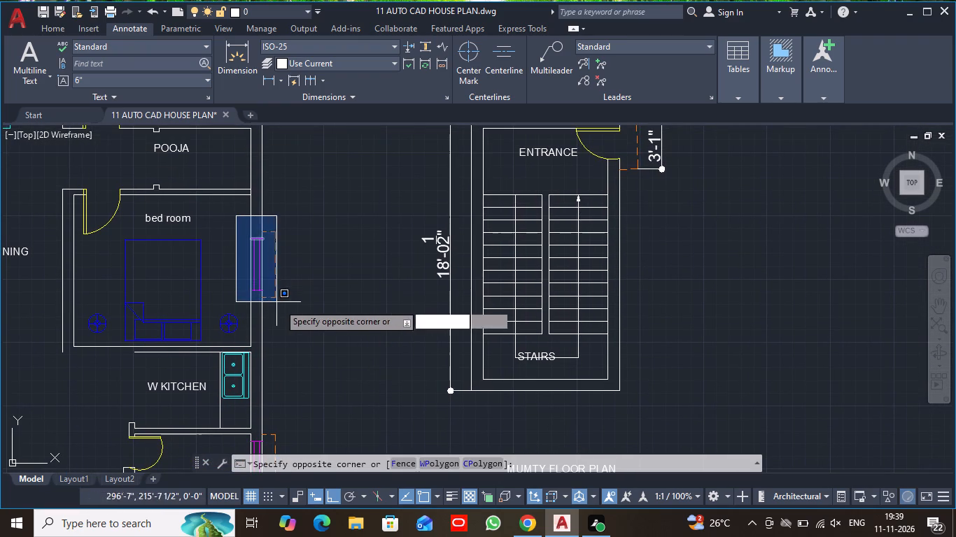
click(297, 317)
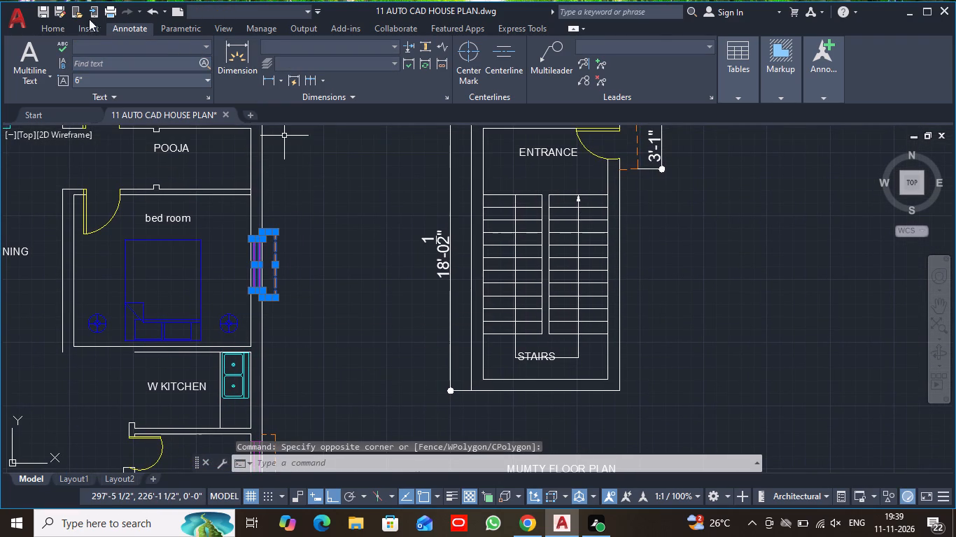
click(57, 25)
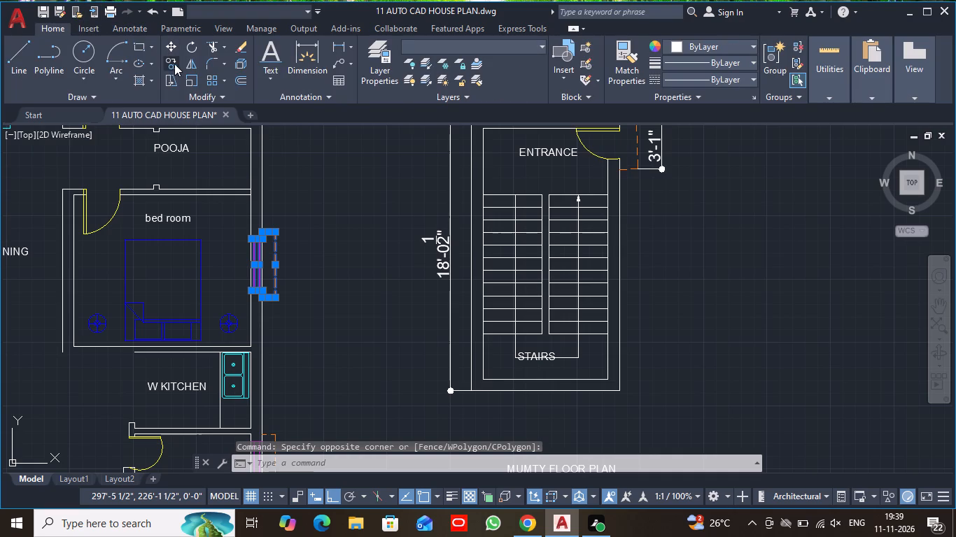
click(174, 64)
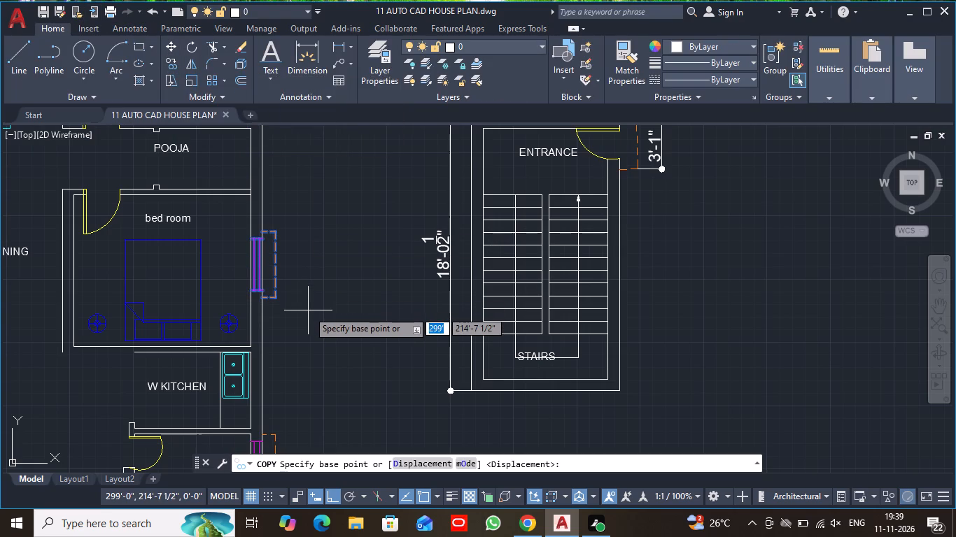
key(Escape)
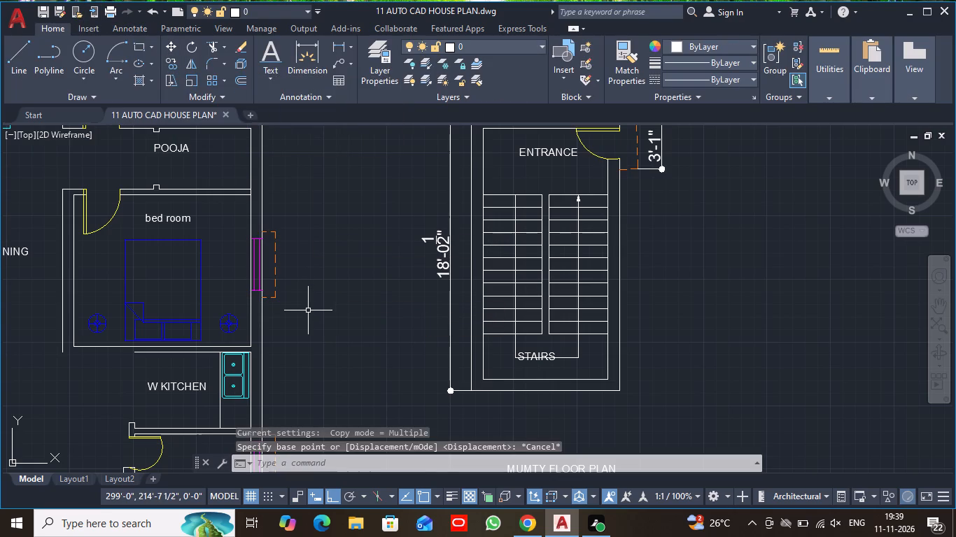
Copy the first floor bedroom's side window, without its dashed sunshade, horizontally into the mumty plan's left stair wall.
scroll(344, 283, up, 2)
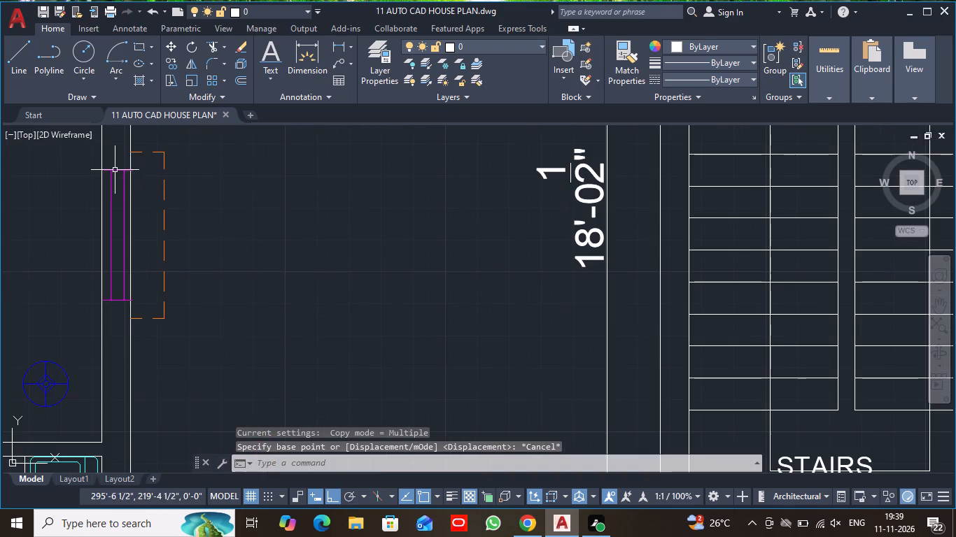
click(115, 171)
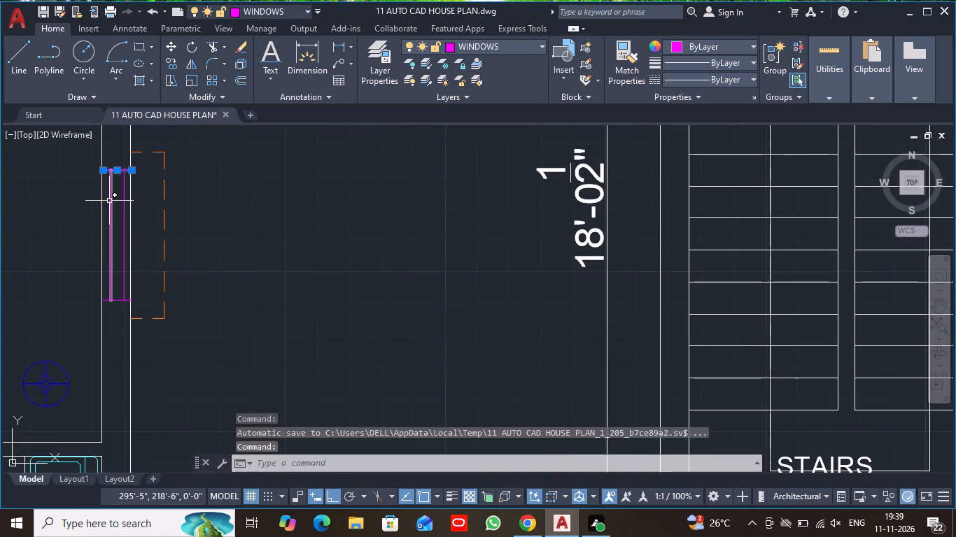
click(109, 201)
click(123, 195)
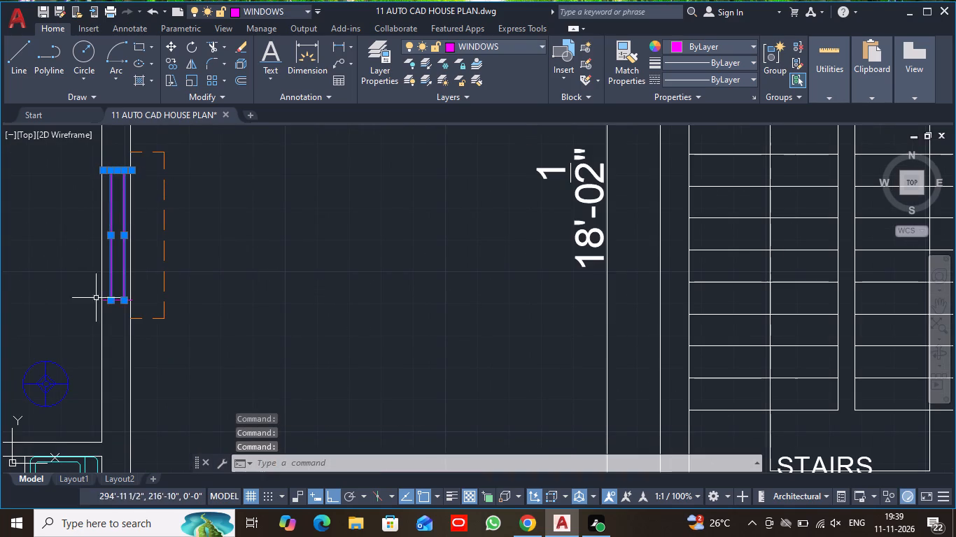
scroll(119, 311, up, 4)
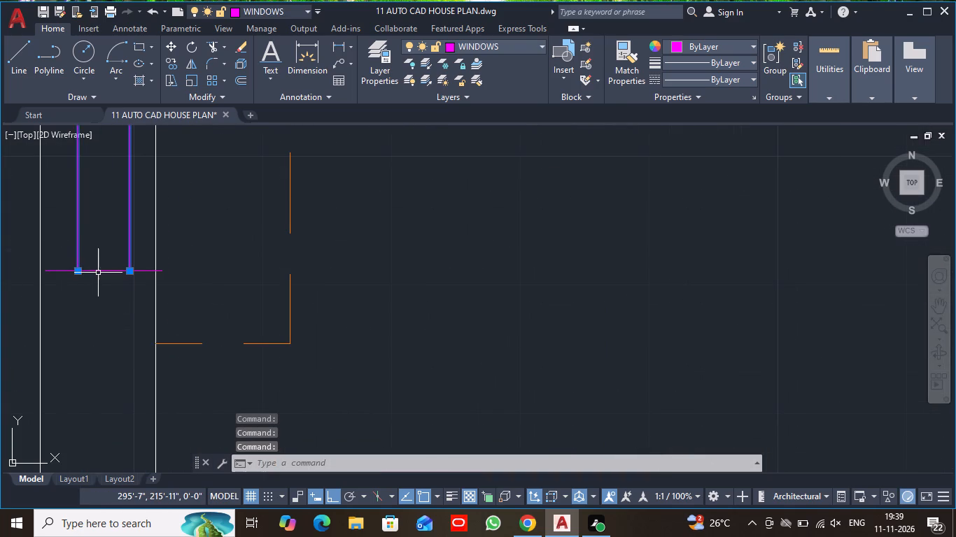
click(98, 273)
click(169, 60)
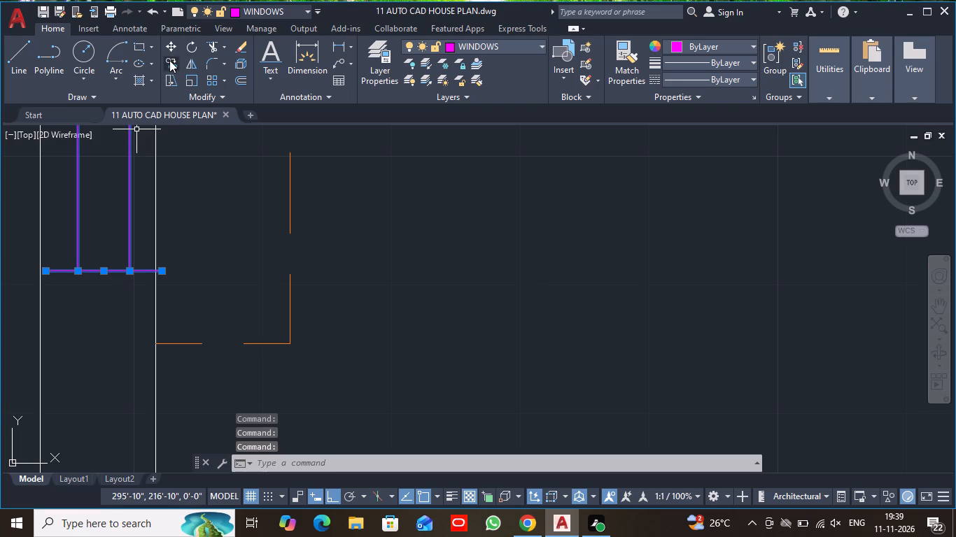
scroll(189, 206, down, 2)
middle_drag(195, 209, 221, 390)
scroll(218, 296, up, 1)
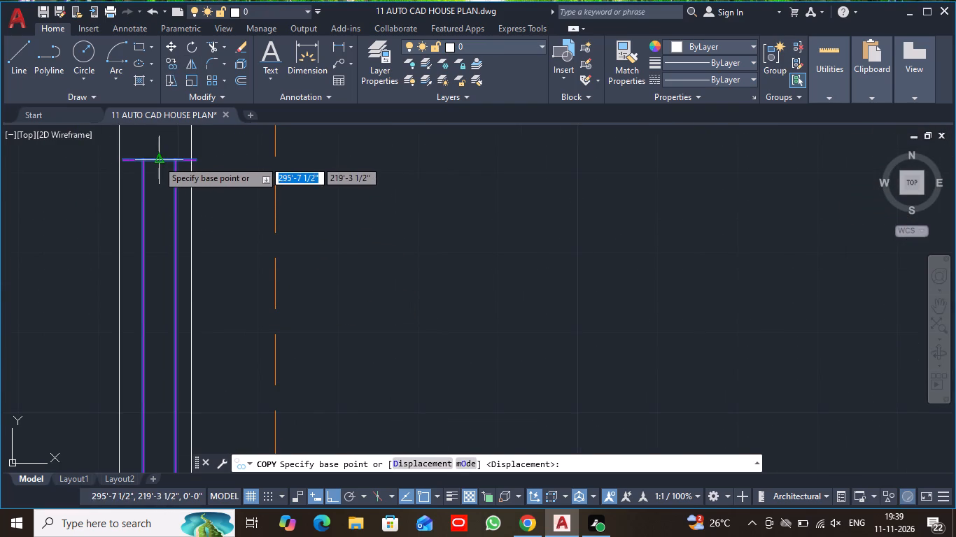
click(157, 160)
scroll(511, 196, down, 3)
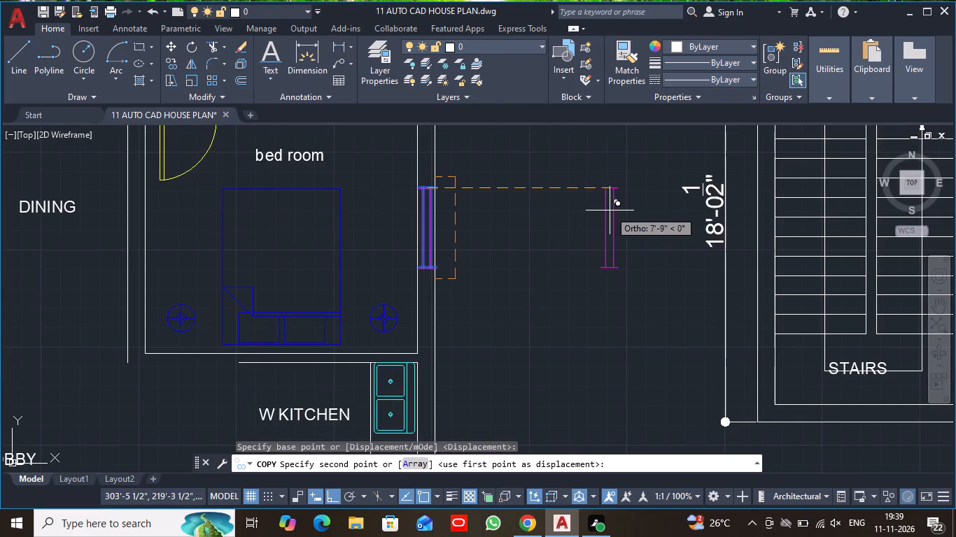
middle_drag(610, 210, 283, 232)
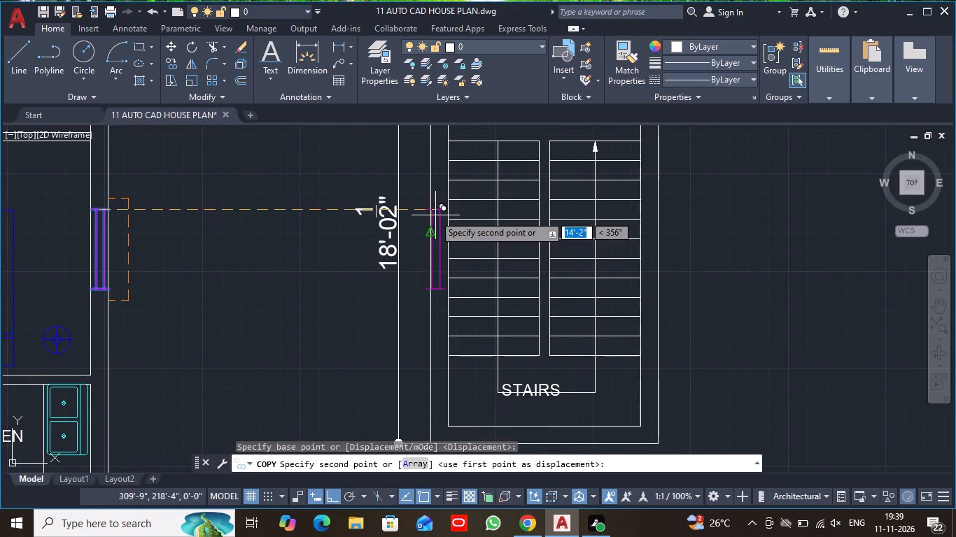
scroll(440, 209, up, 3)
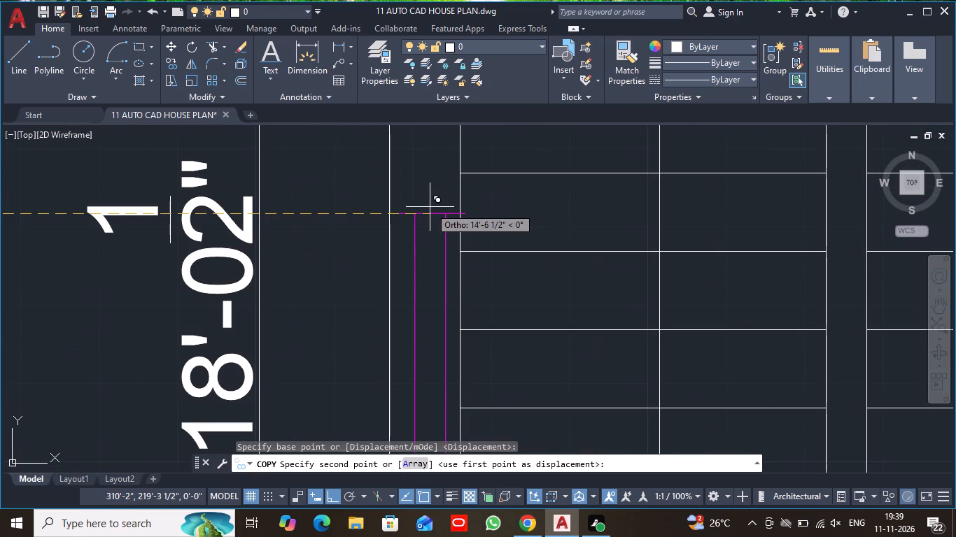
click(426, 206)
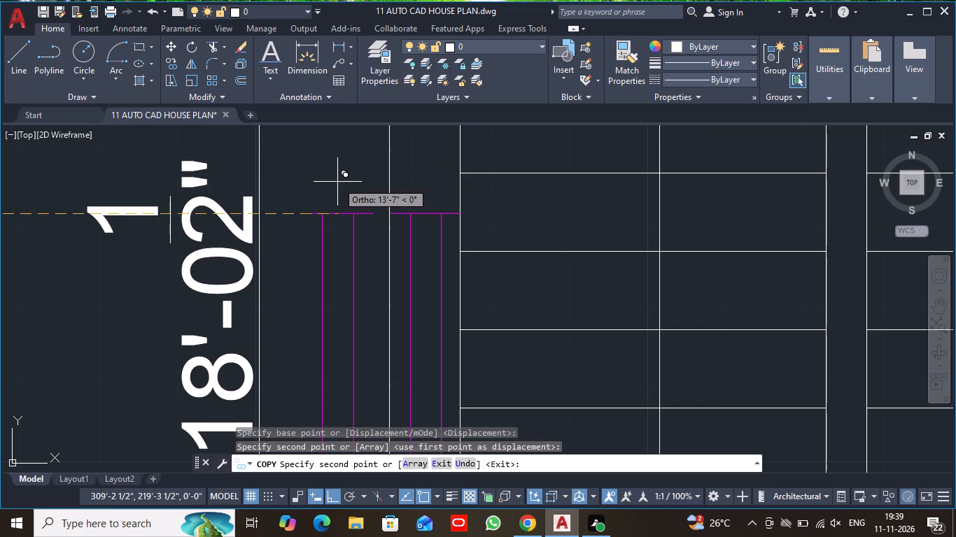
key(Escape)
Copy the lobby's front window from the first floor plan, with Ortho off, into the mumty's lower wall beneath the stairs.
scroll(337, 182, down, 4)
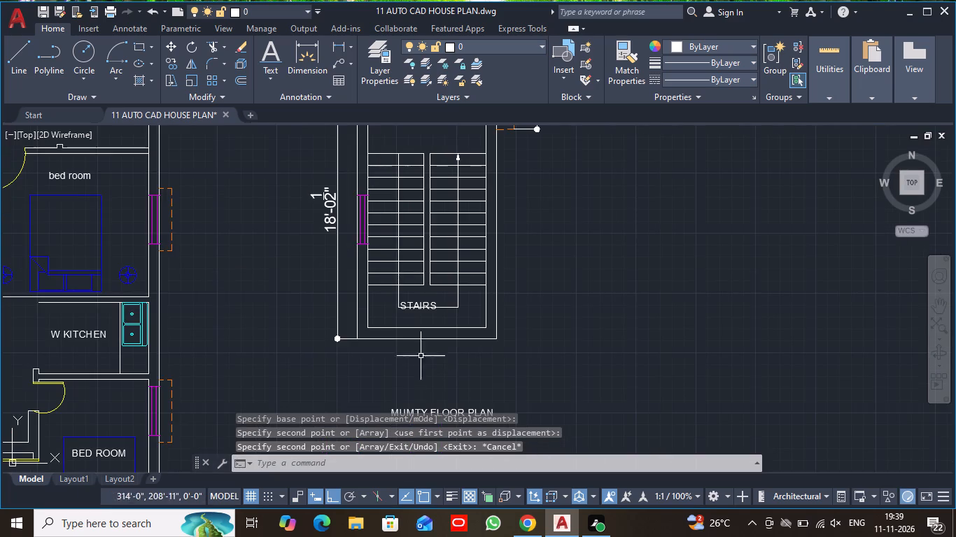
middle_drag(431, 379, 497, 166)
middle_drag(486, 167, 486, 276)
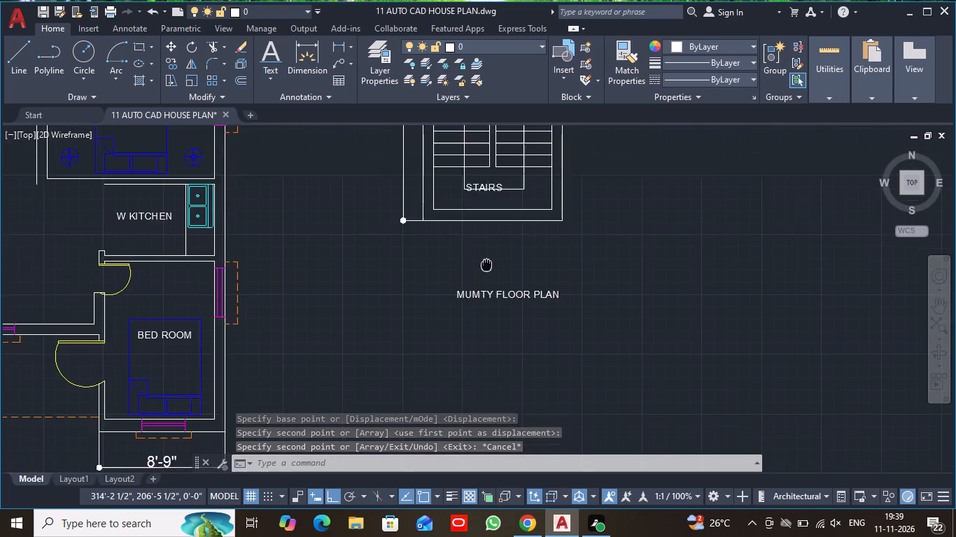
middle_drag(486, 276, 682, 218)
scroll(492, 323, down, 1)
scroll(637, 248, up, 1)
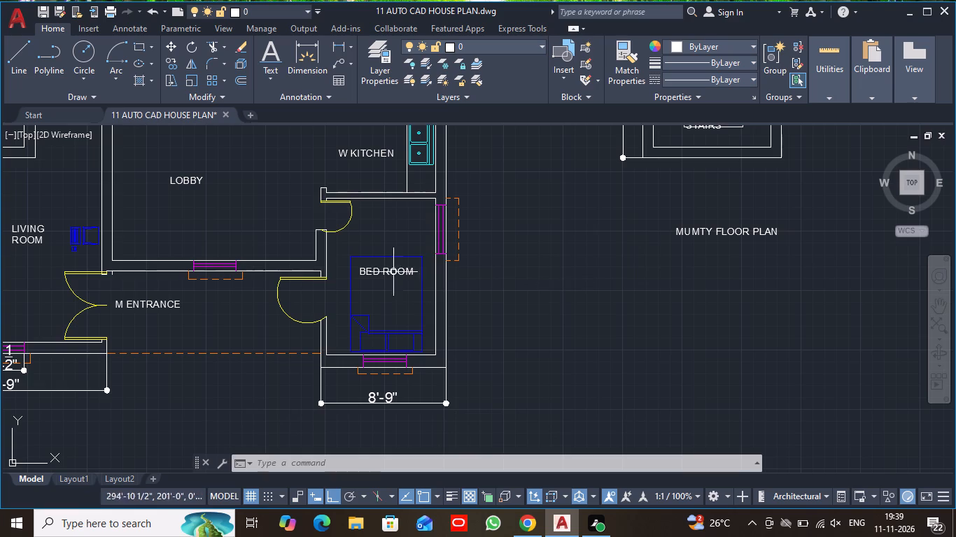
scroll(229, 267, up, 4)
click(57, 224)
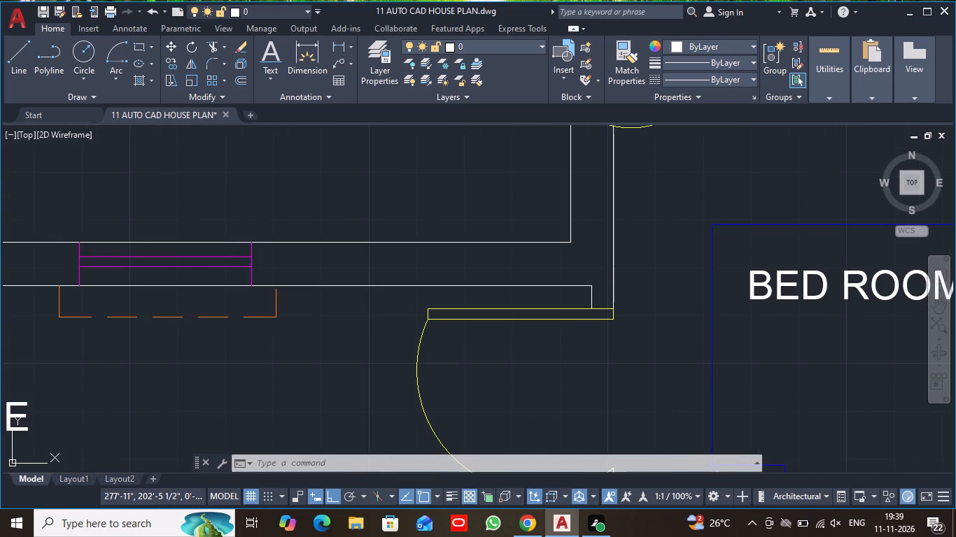
click(267, 294)
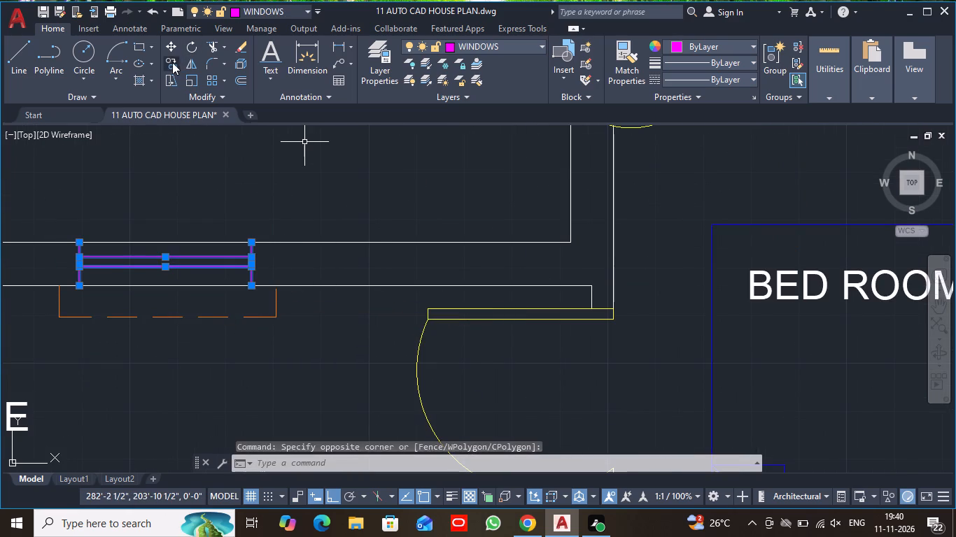
click(171, 62)
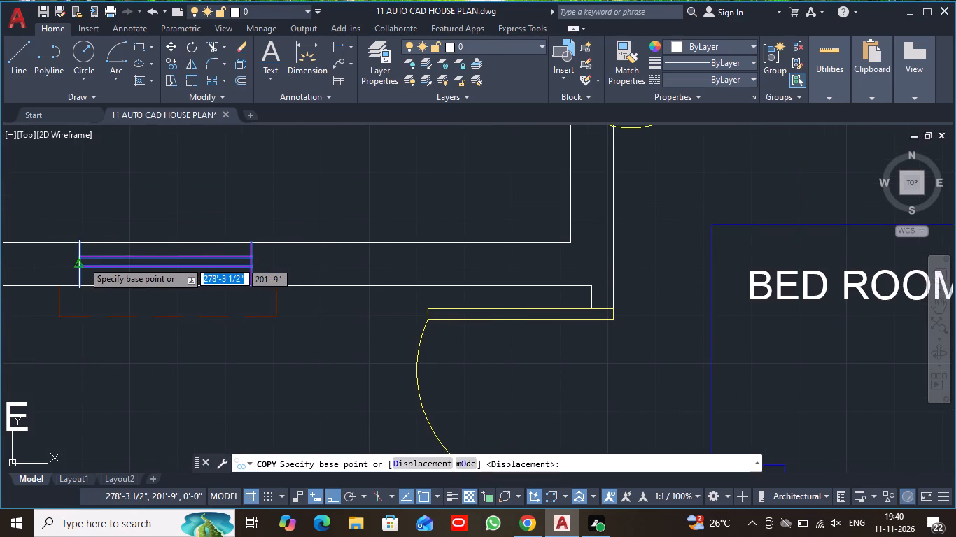
click(83, 262)
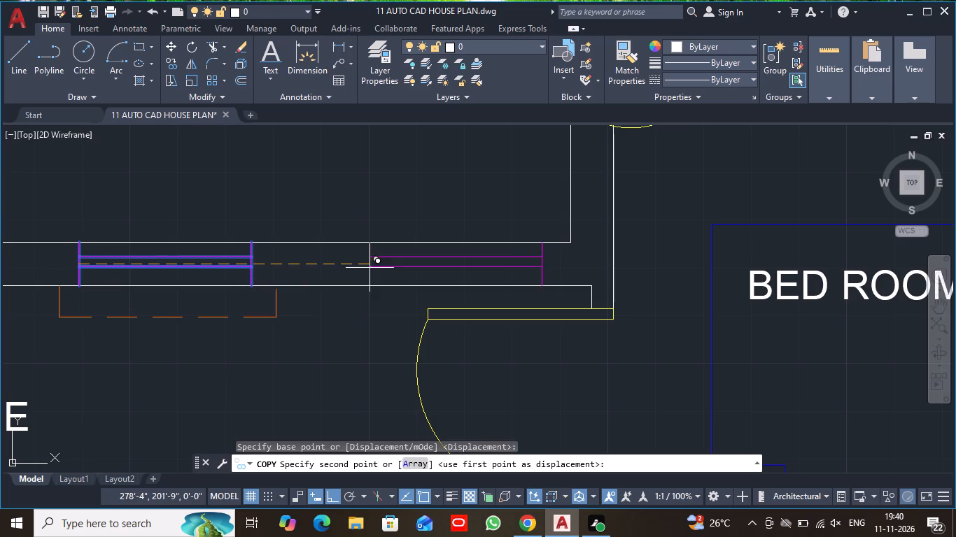
middle_drag(722, 176, 134, 194)
scroll(718, 176, down, 1)
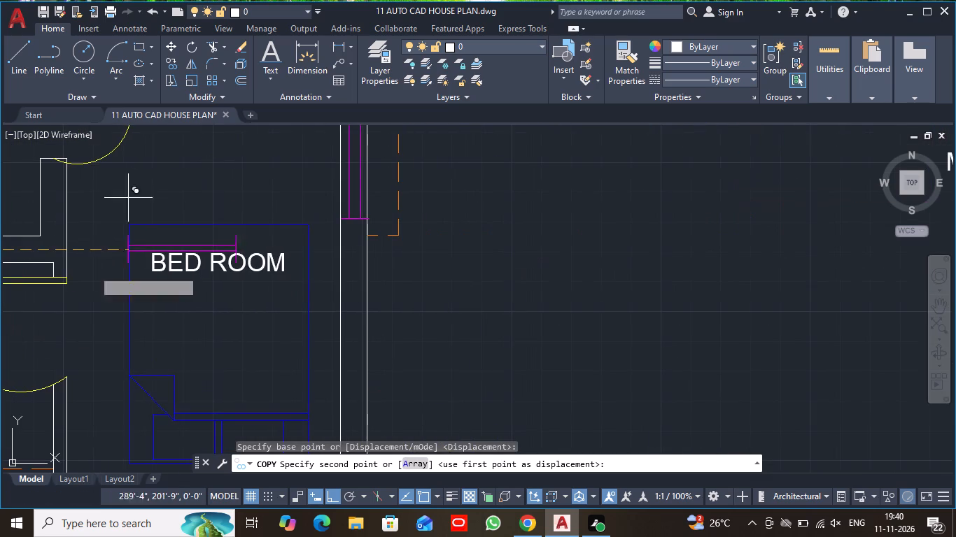
click(330, 496)
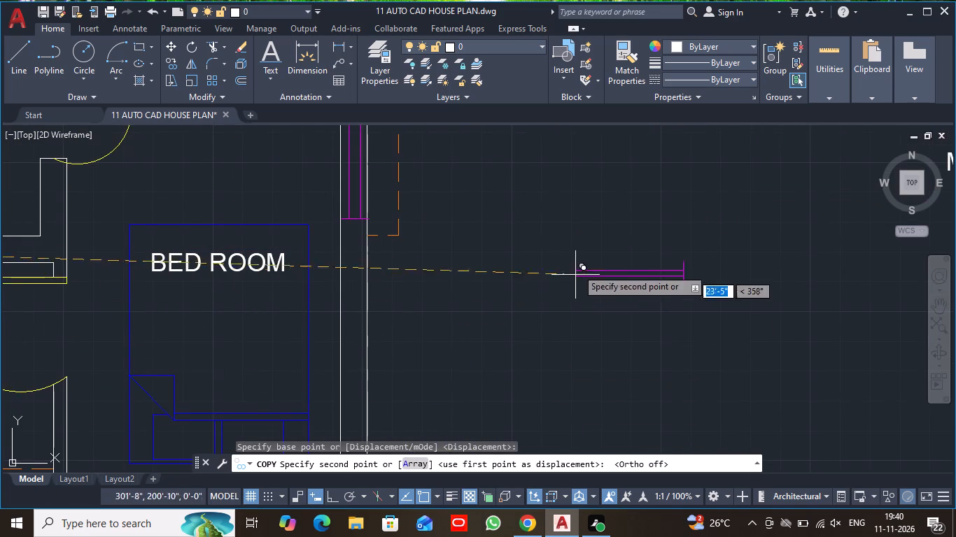
middle_drag(578, 266, 15, 434)
scroll(306, 212, down, 1)
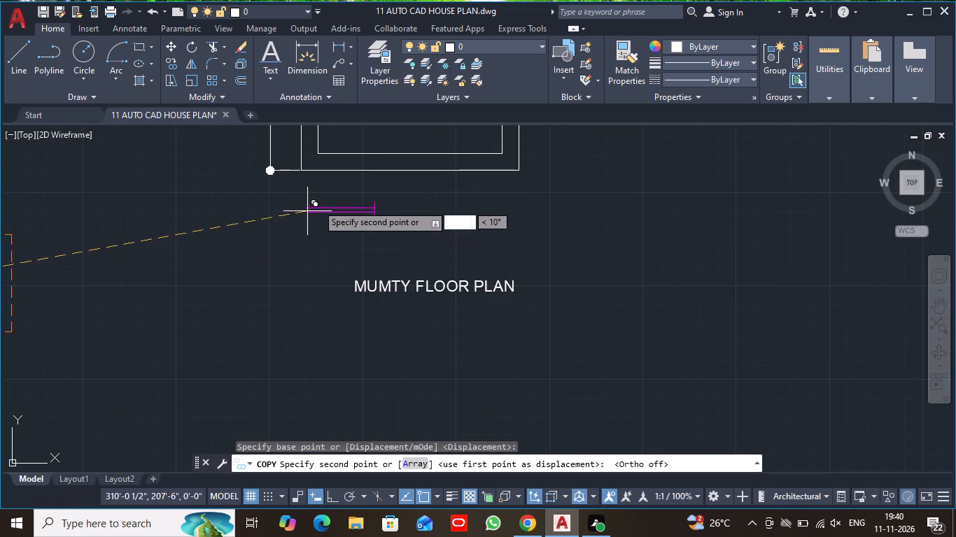
middle_drag(318, 203, 304, 356)
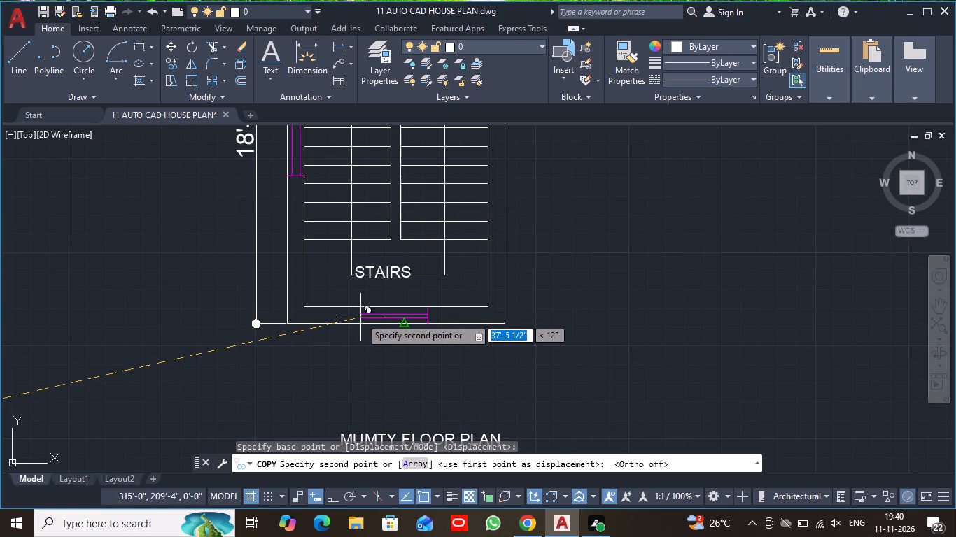
scroll(360, 317, up, 5)
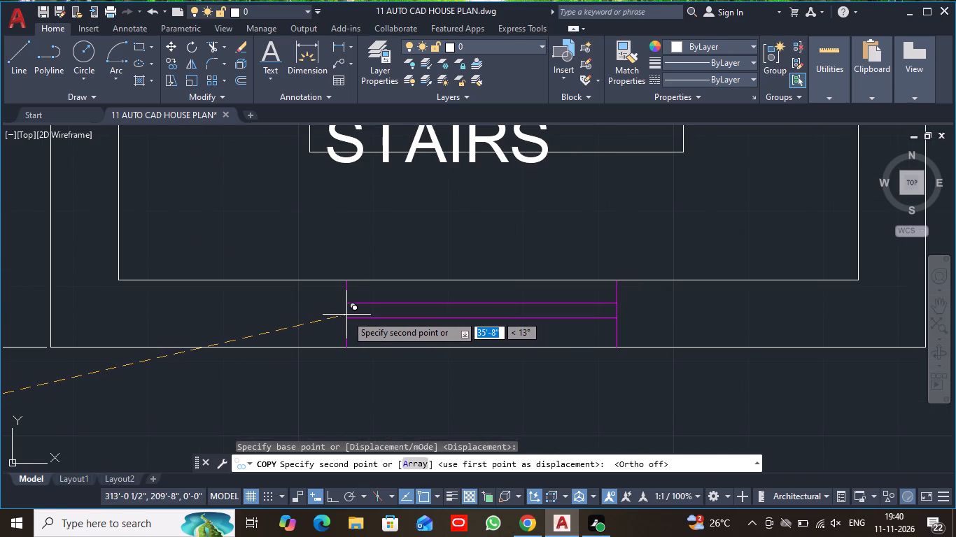
click(346, 315)
key(Escape)
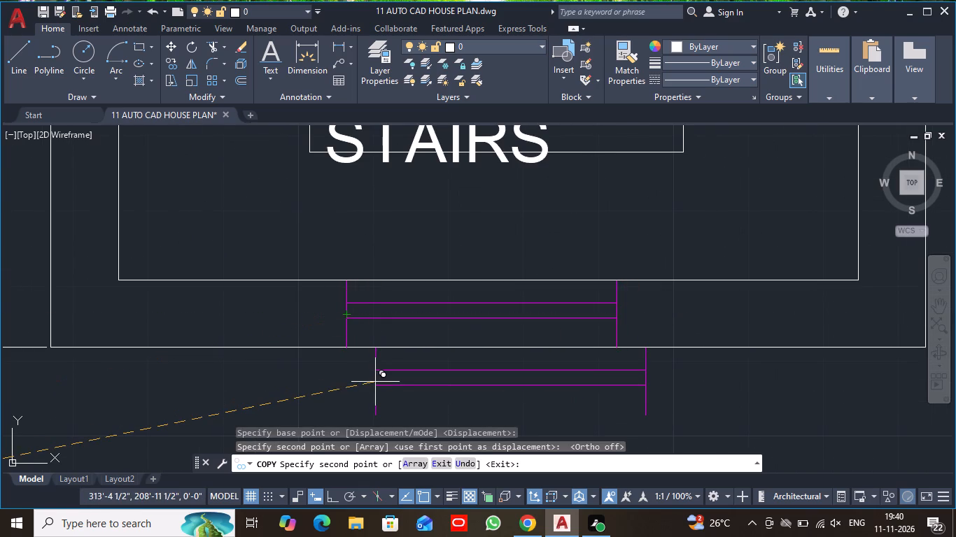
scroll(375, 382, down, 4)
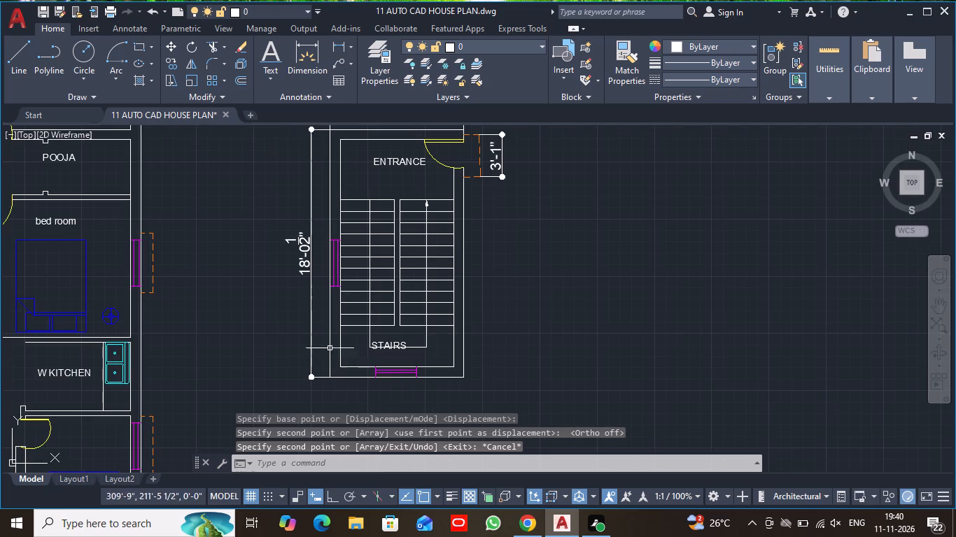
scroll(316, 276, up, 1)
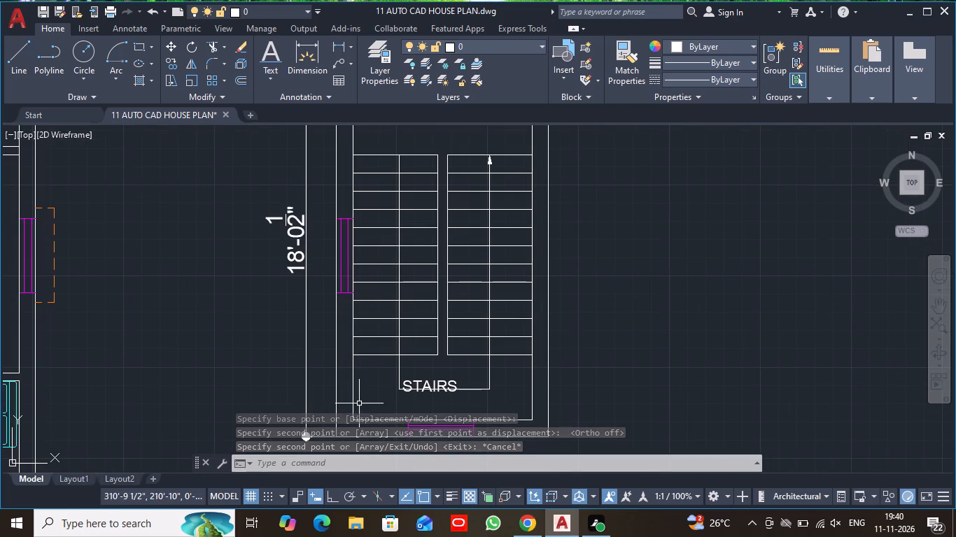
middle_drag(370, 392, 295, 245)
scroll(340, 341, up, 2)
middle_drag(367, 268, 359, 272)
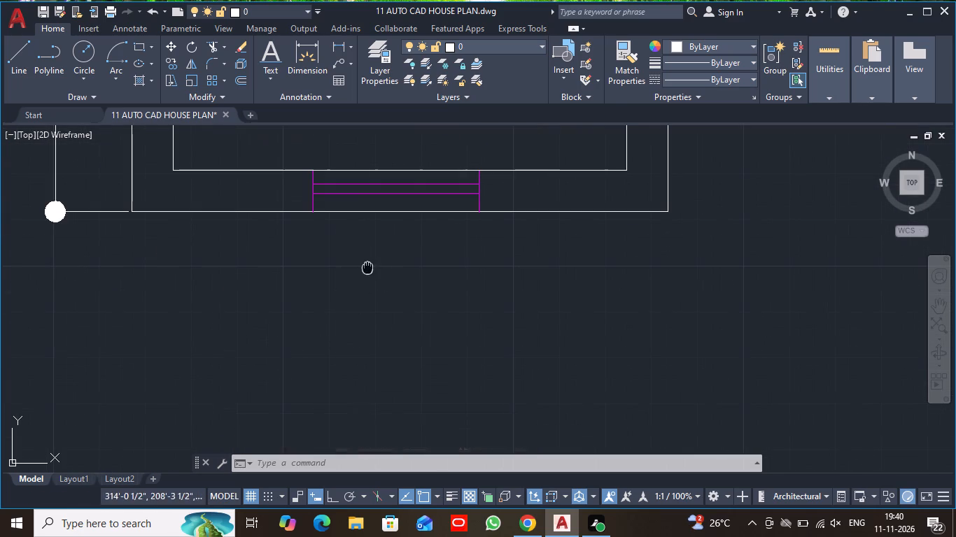
On the SLAB LINE layer, draw a dashed sunshade outline about 3'-8" by 8 1/2" outside the mumty's lower stair window.
middle_drag(359, 272, 305, 291)
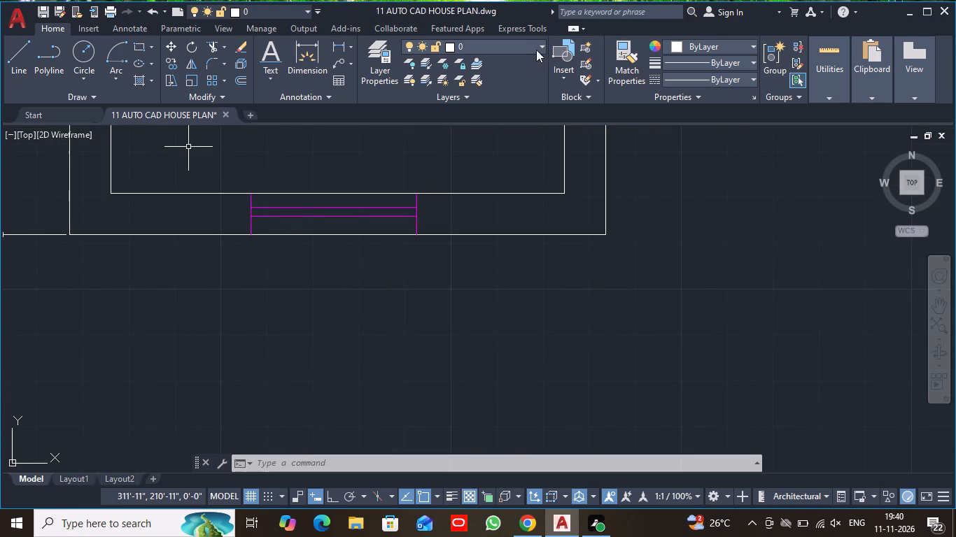
click(540, 43)
click(483, 152)
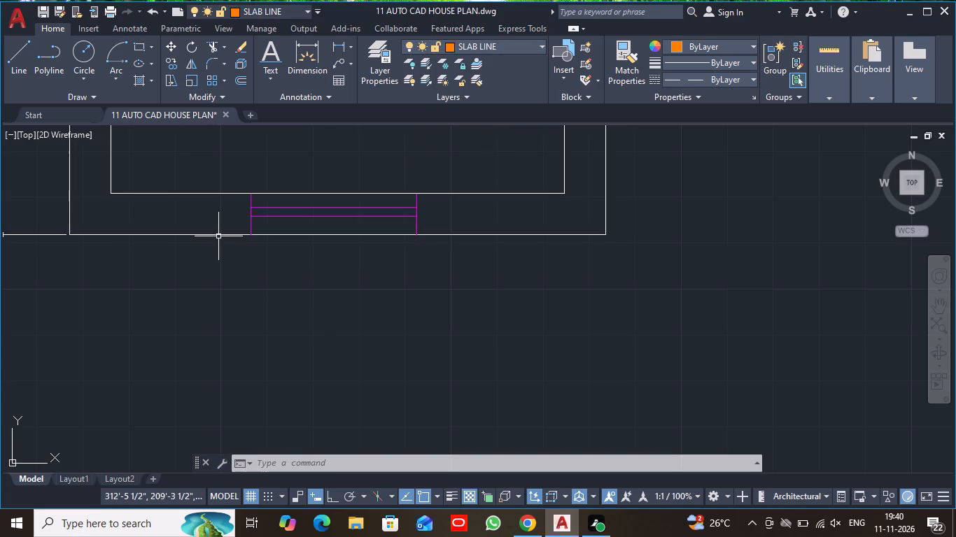
click(13, 54)
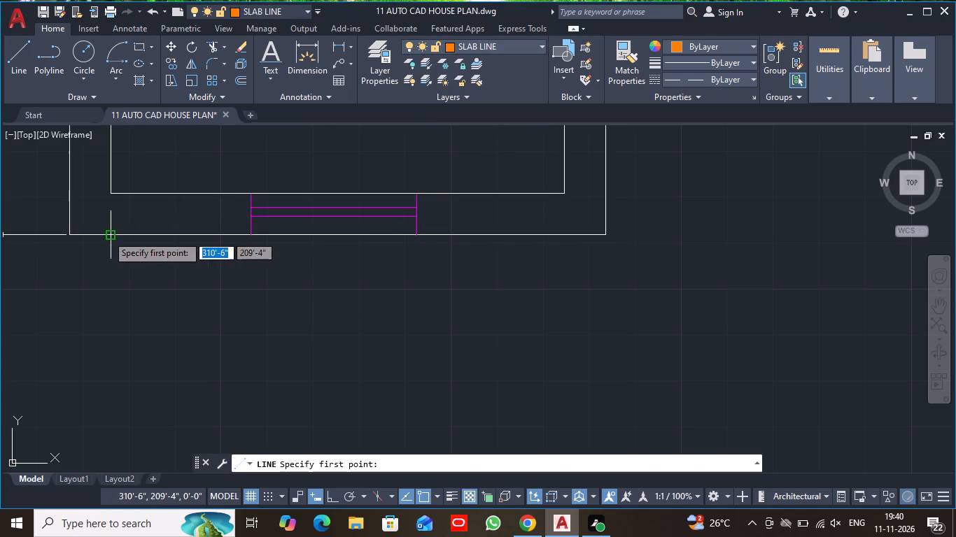
click(227, 236)
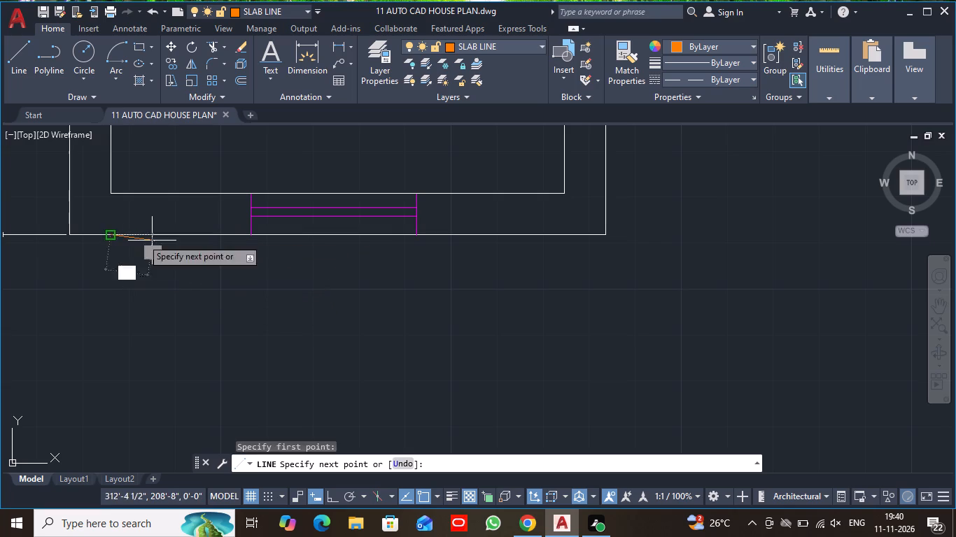
click(230, 236)
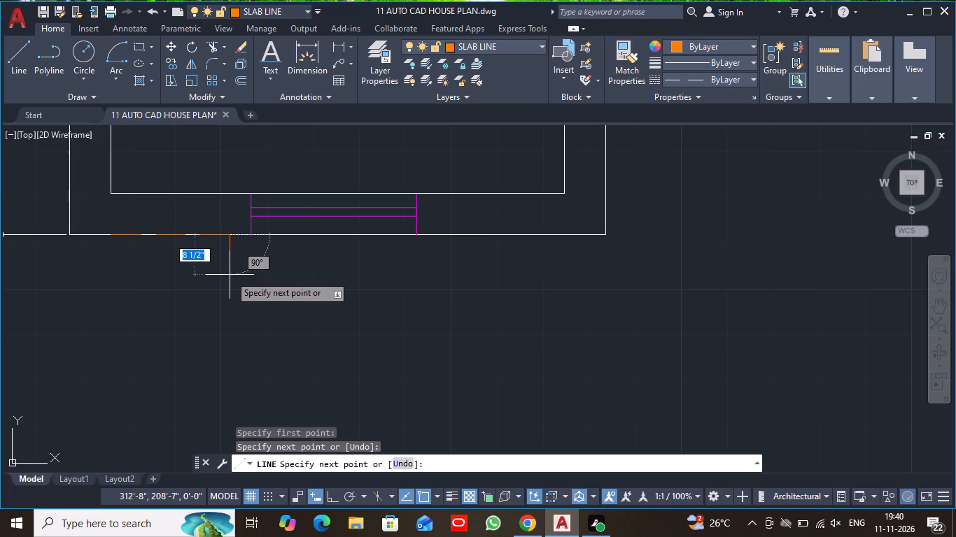
click(230, 275)
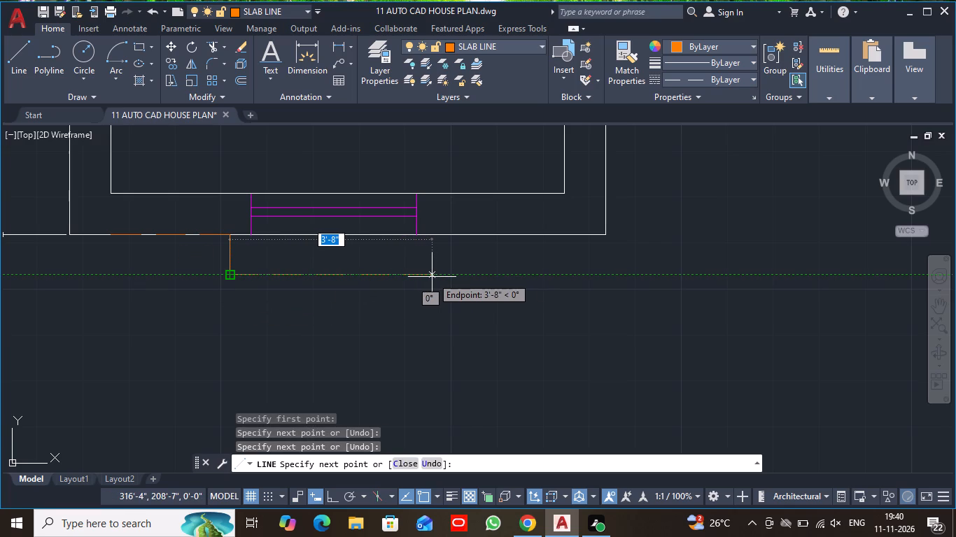
click(433, 277)
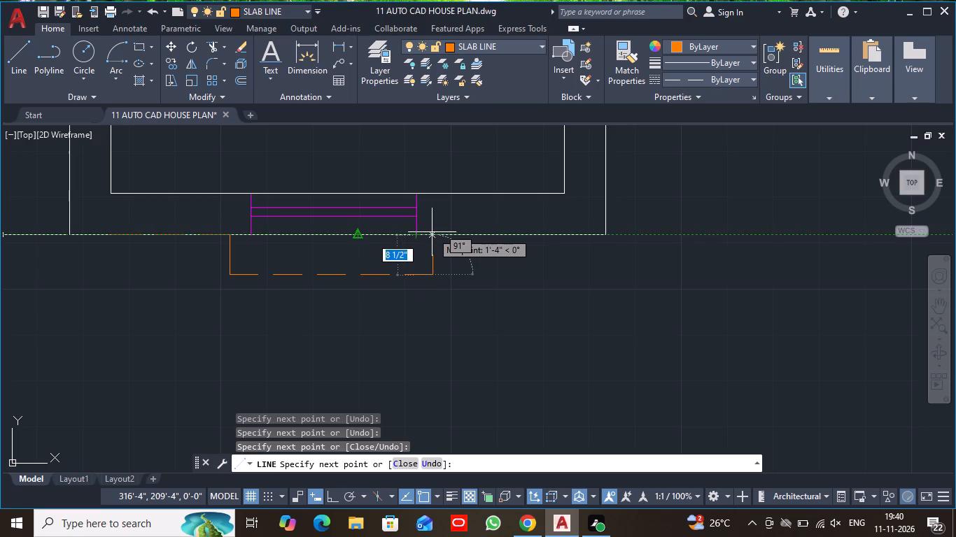
click(433, 232)
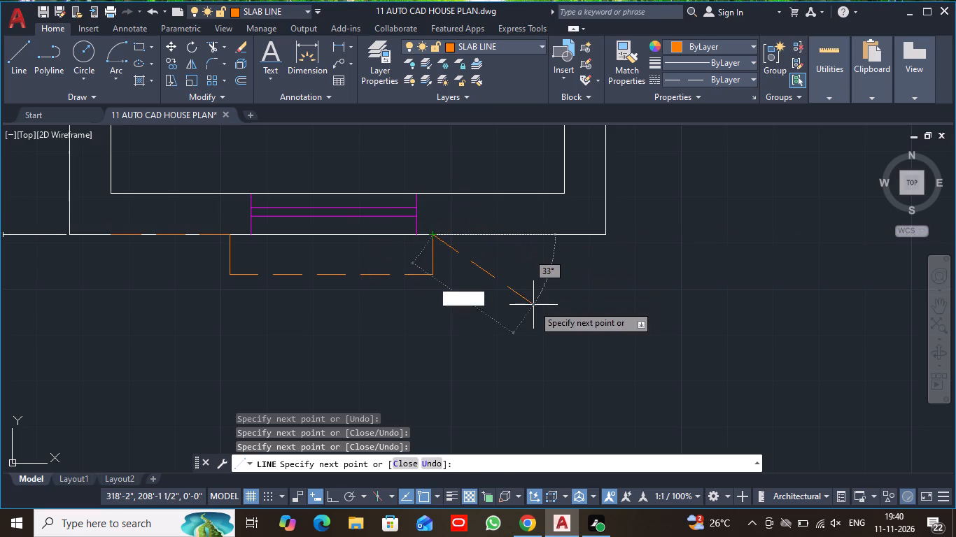
key(Escape)
Erase the stray dashed line lying along the mumty's lower wall beside the new sunshade.
scroll(533, 305, up, 1)
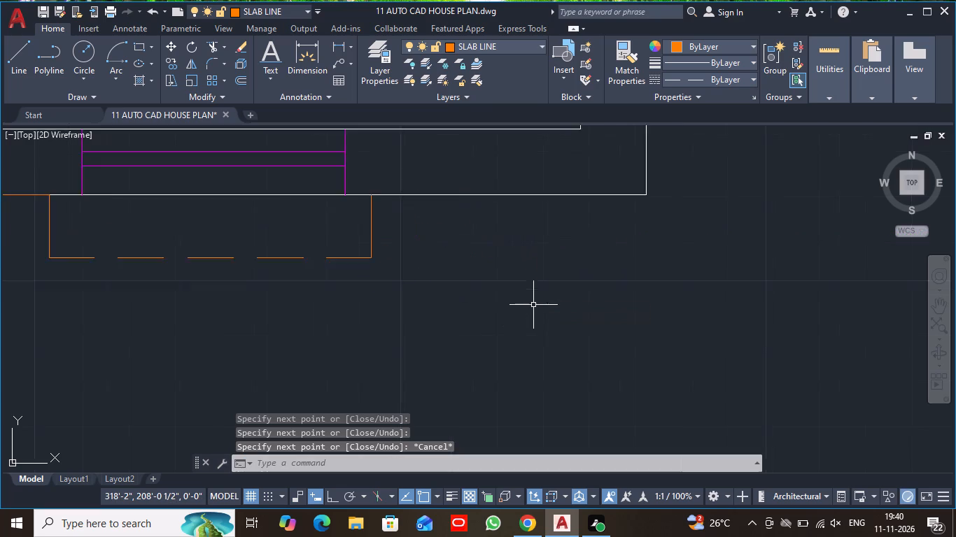
scroll(533, 305, up, 1)
scroll(35, 333, down, 2)
middle_drag(62, 350, 840, 403)
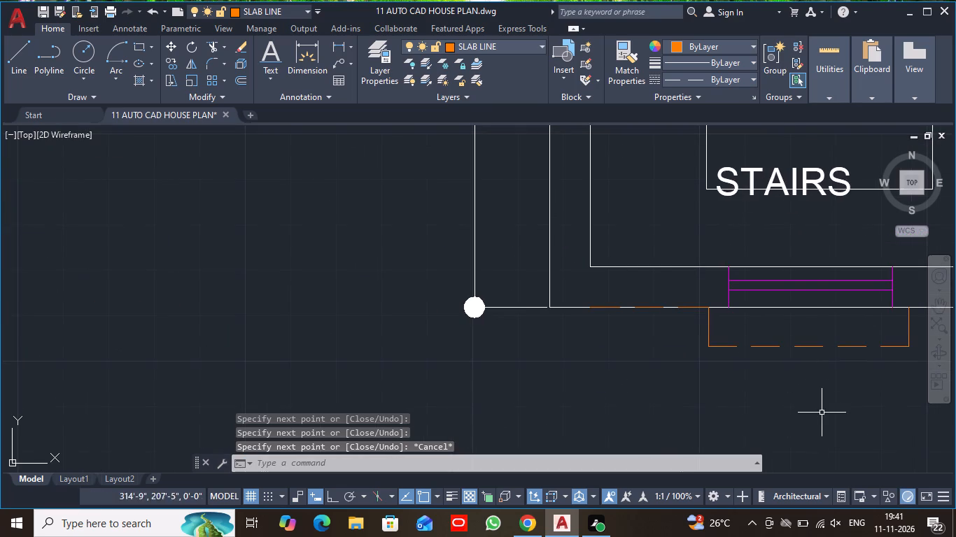
scroll(636, 299, up, 1)
click(654, 313)
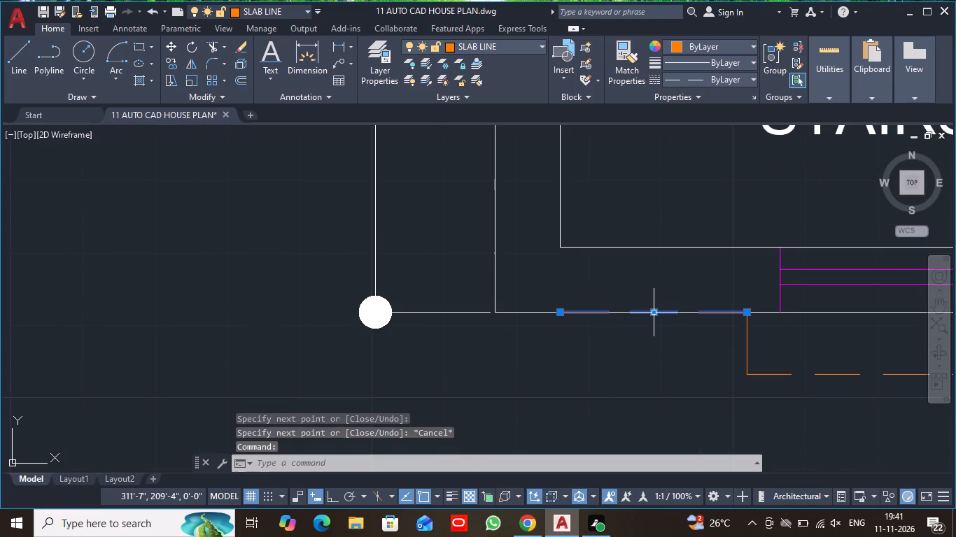
key(Delete)
With Ortho on, draw a dashed sunshade outline about 4'-5" by 8 1/2" outside the mumty's left stair window.
scroll(654, 313, down, 2)
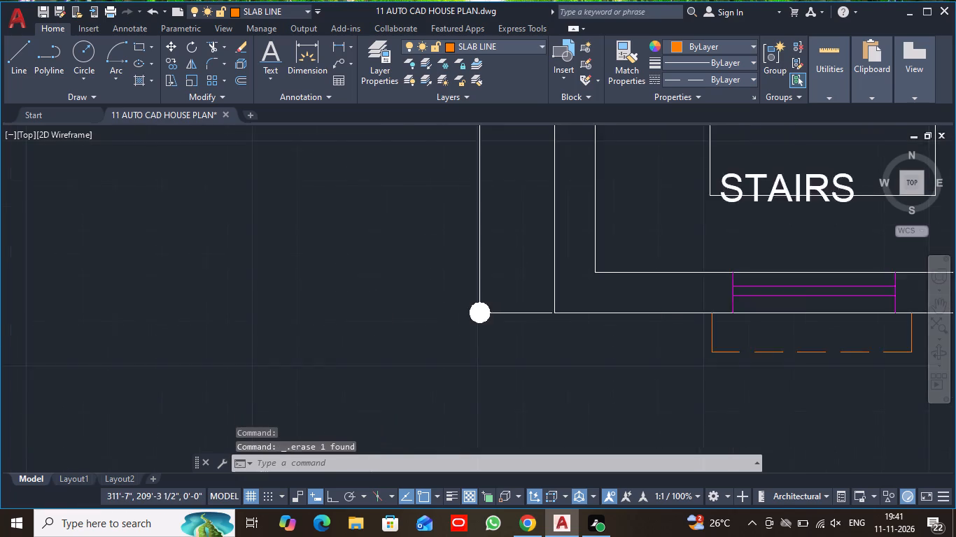
scroll(654, 326, down, 2)
middle_drag(568, 224, 547, 228)
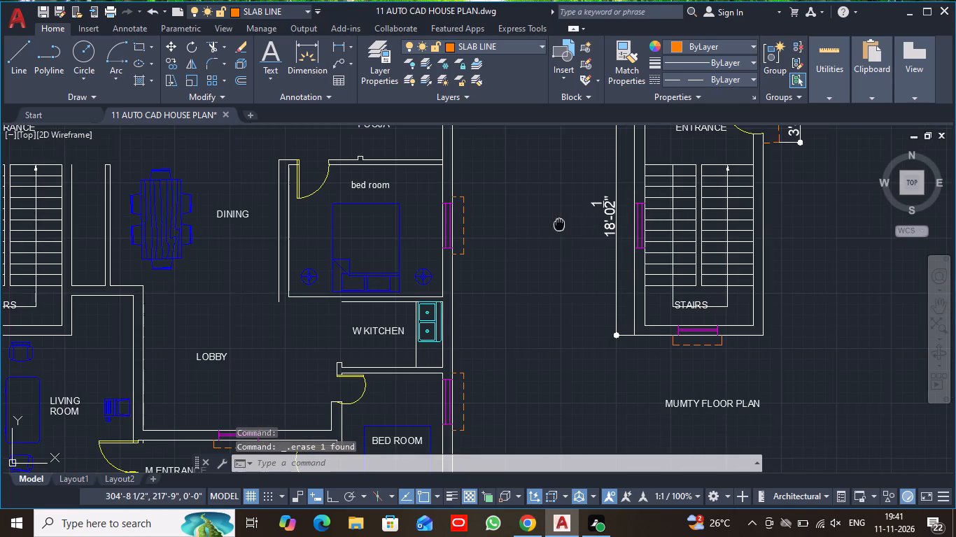
middle_drag(547, 228, 409, 256)
scroll(397, 238, up, 1)
scroll(406, 299, up, 1)
middle_drag(406, 299, 296, 271)
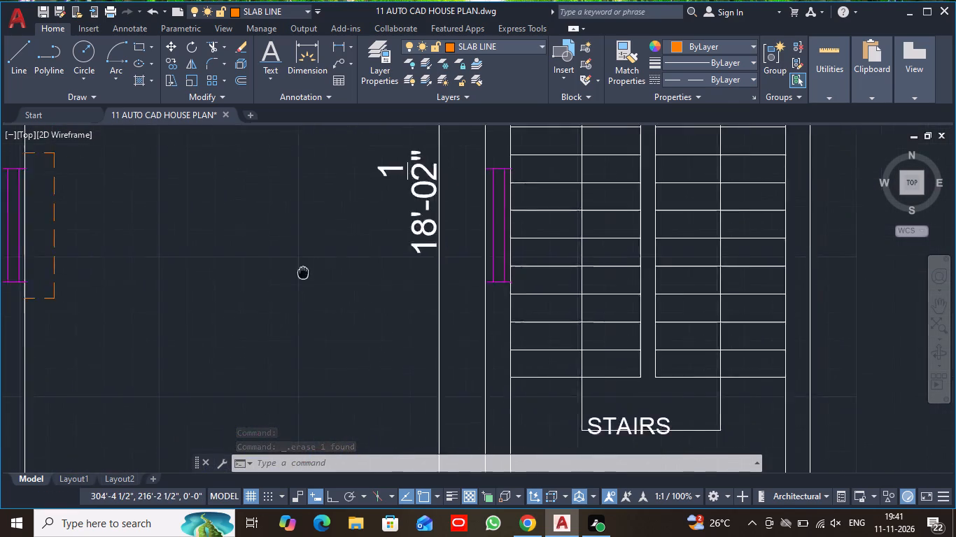
middle_drag(296, 271, 234, 285)
click(27, 55)
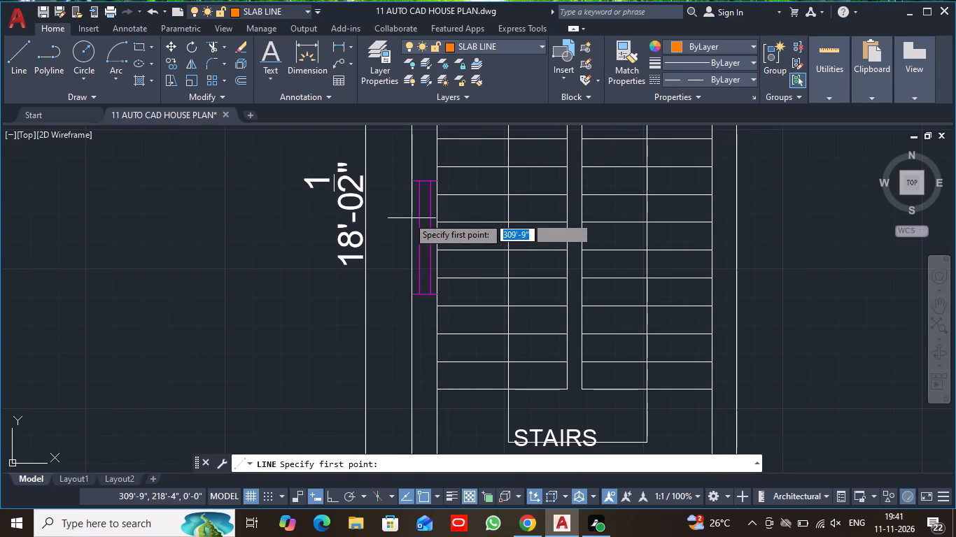
click(412, 164)
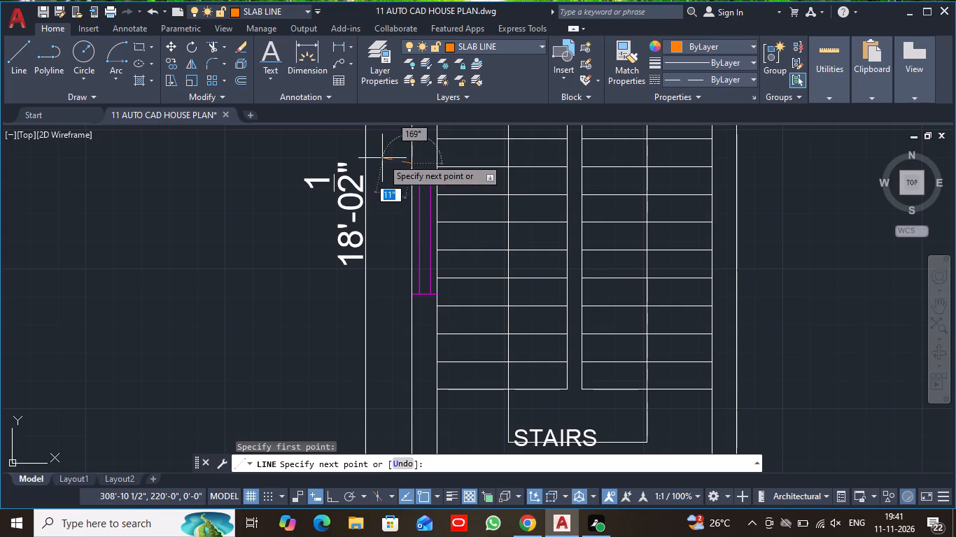
click(329, 493)
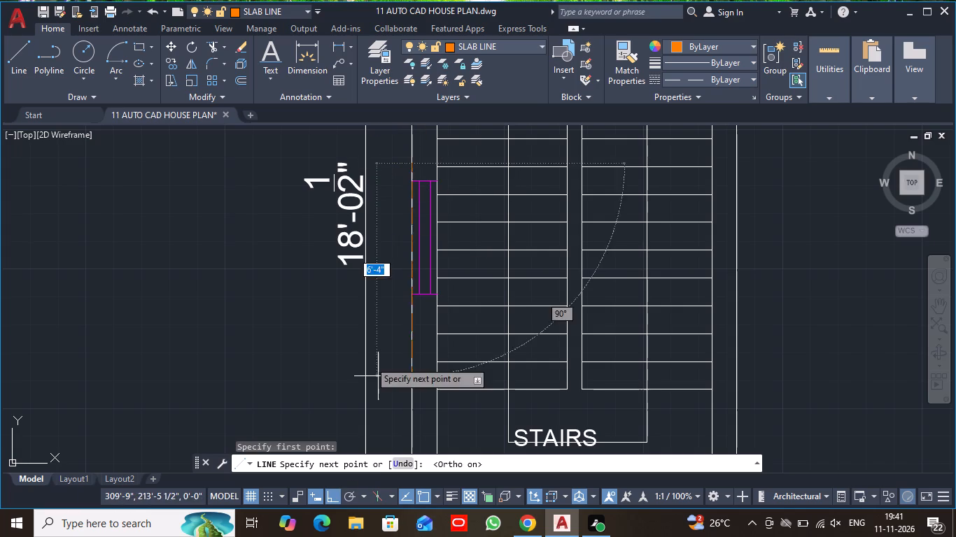
click(388, 166)
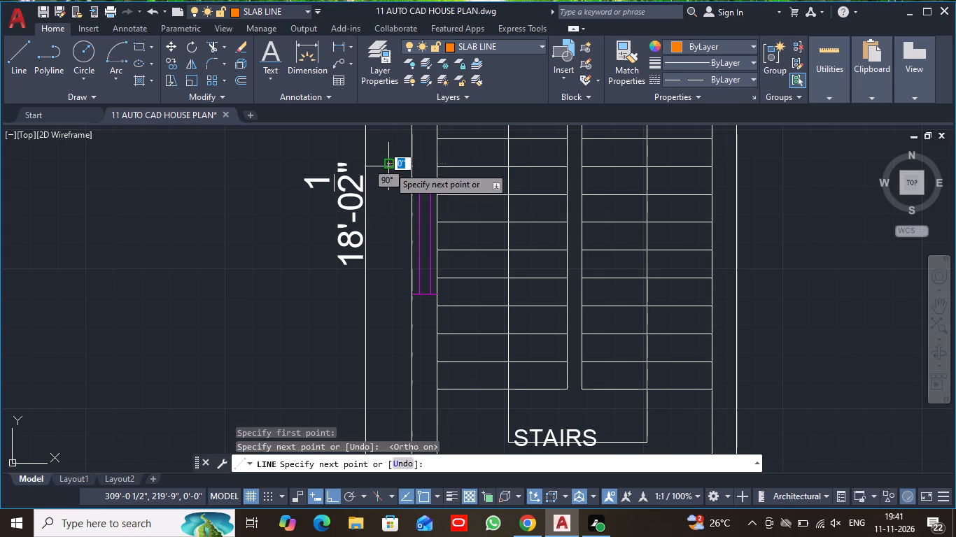
click(382, 312)
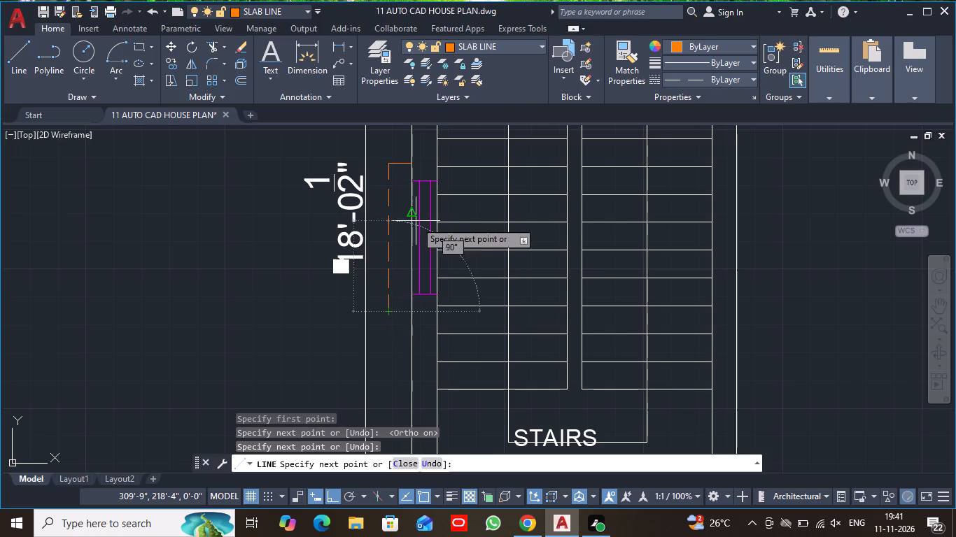
click(412, 312)
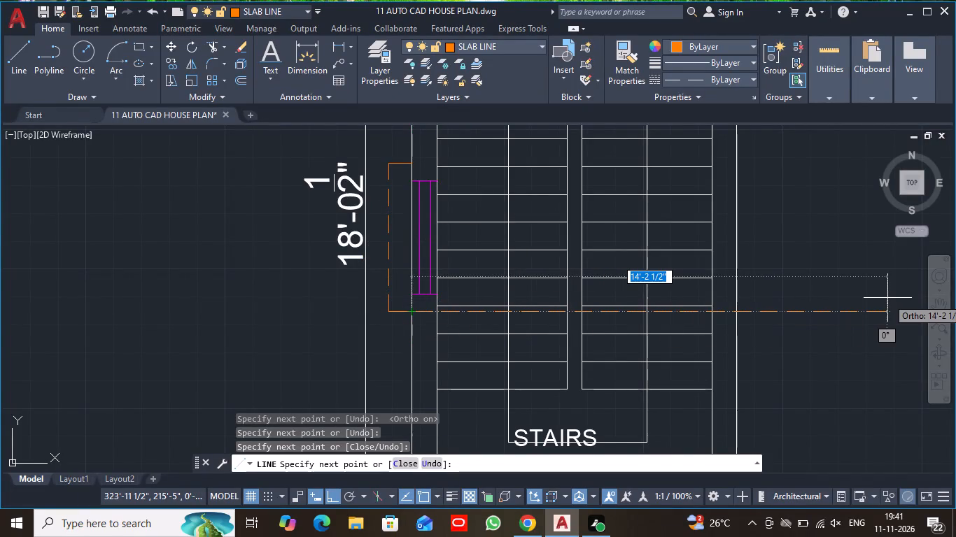
key(Escape)
Review the mumty floor plan alongside the ground and first floor plans for completeness.
scroll(887, 298, down, 3)
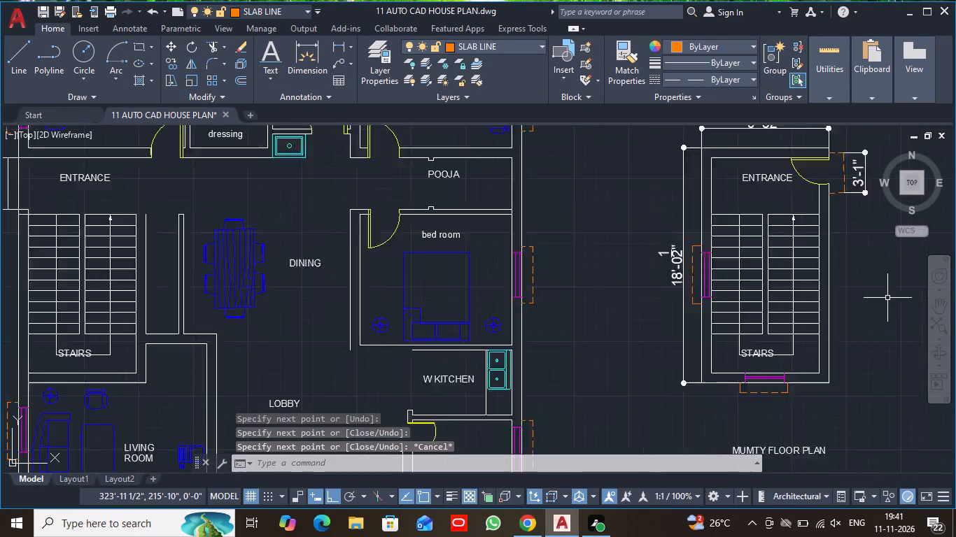
scroll(736, 416, down, 1)
middle_drag(736, 416, 606, 317)
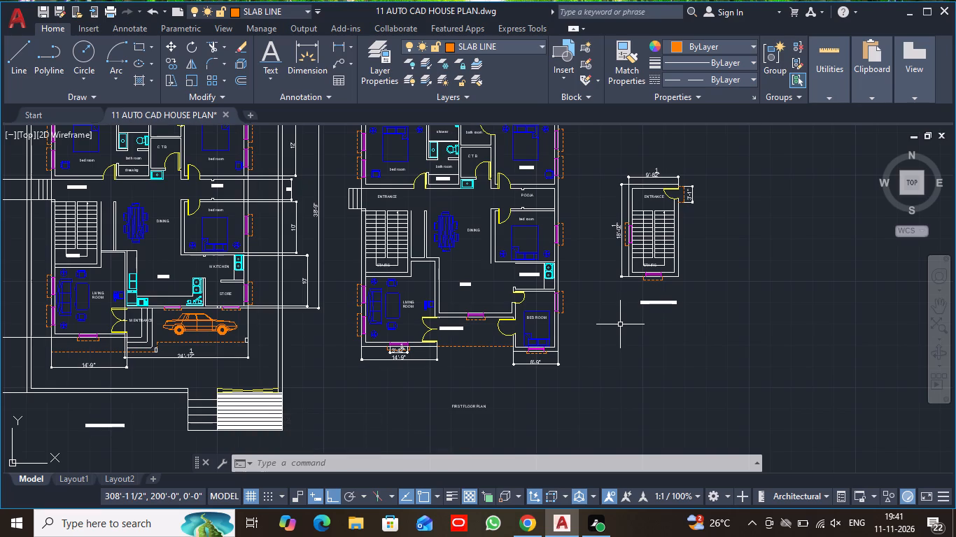
scroll(620, 324, down, 1)
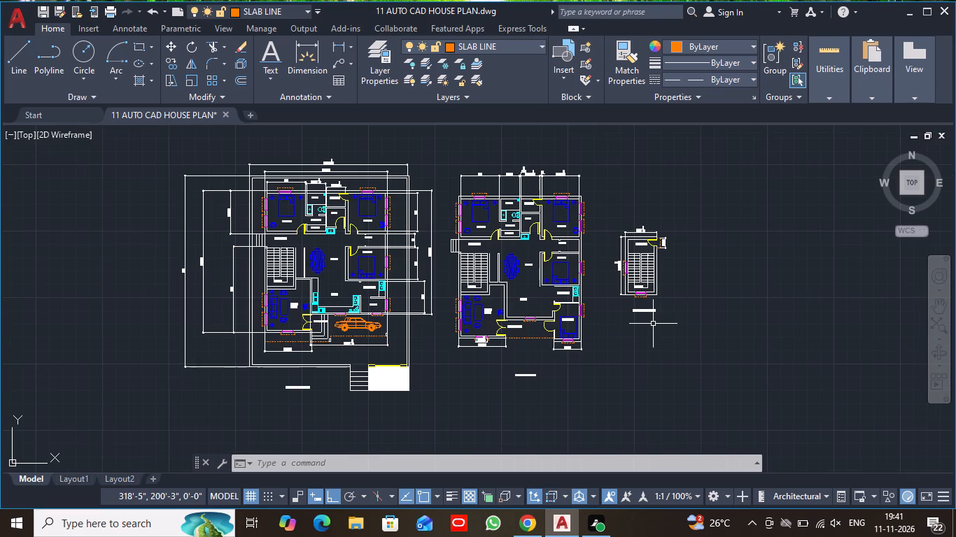
scroll(653, 324, up, 1)
middle_drag(680, 299, 643, 431)
scroll(643, 431, up, 1)
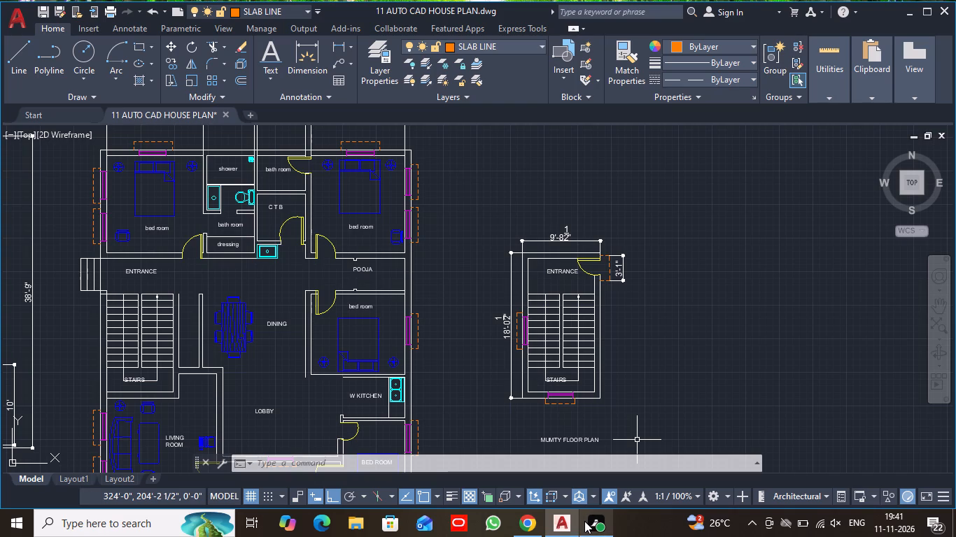
click(584, 519)
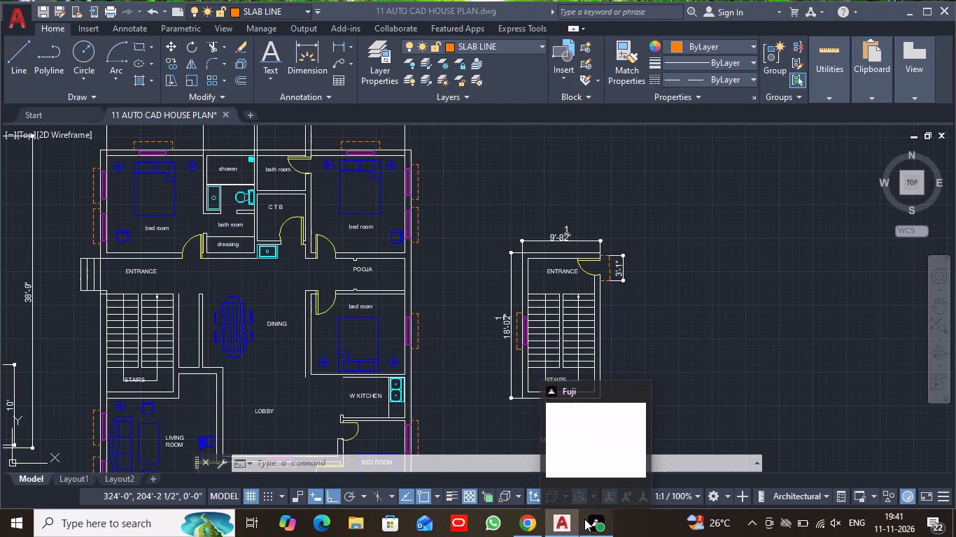
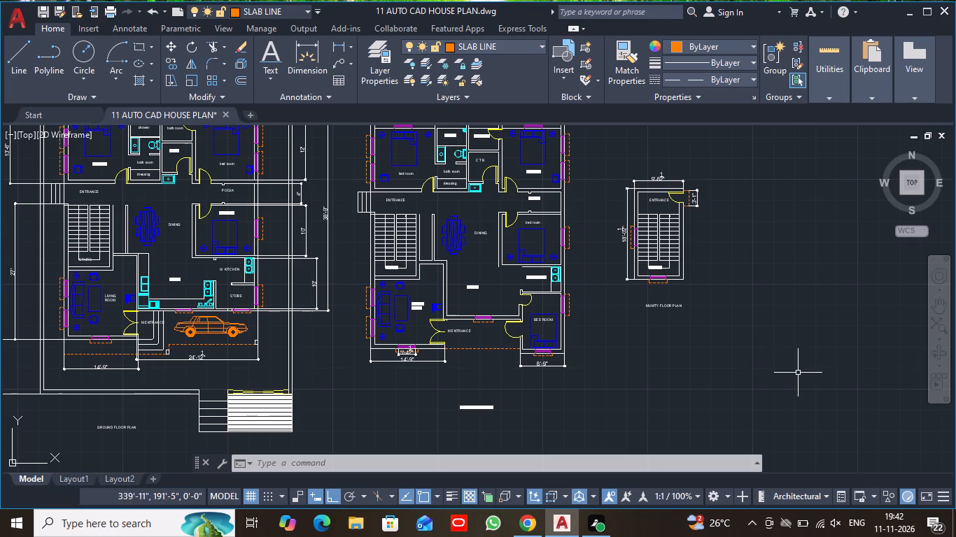
Examine the ground, first and mumty floor plans side by side for completeness.
scroll(703, 364, down, 2)
middle_drag(708, 364, 739, 322)
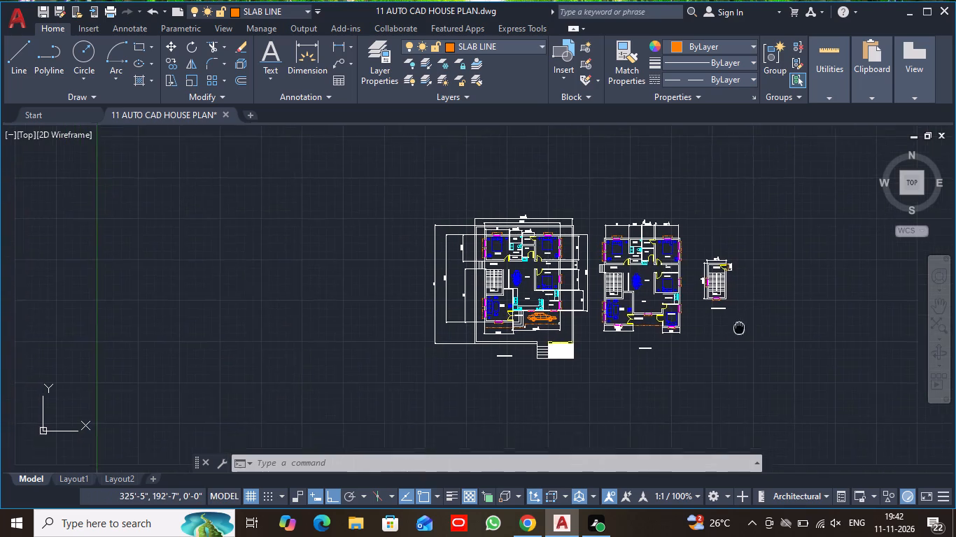
middle_drag(739, 322, 666, 257)
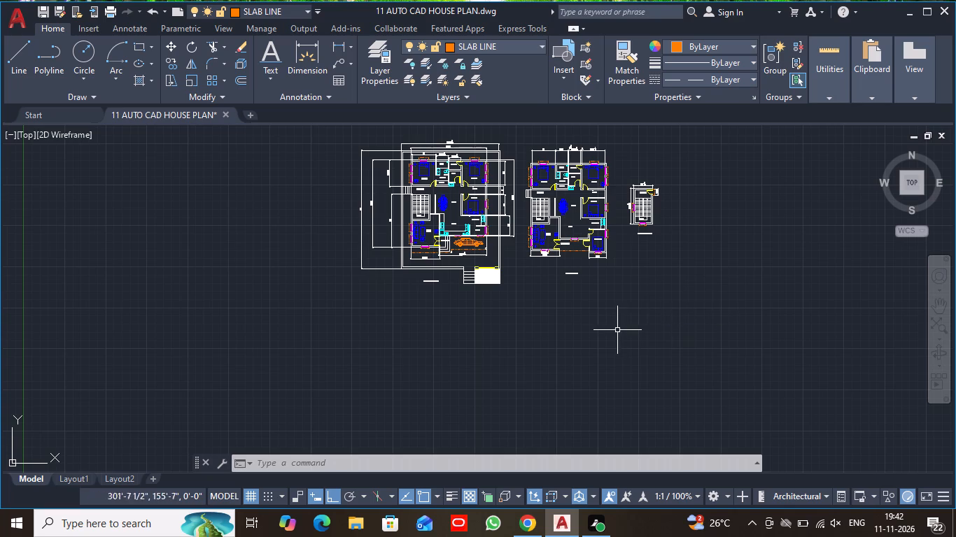
middle_drag(604, 302, 595, 341)
scroll(595, 341, up, 1)
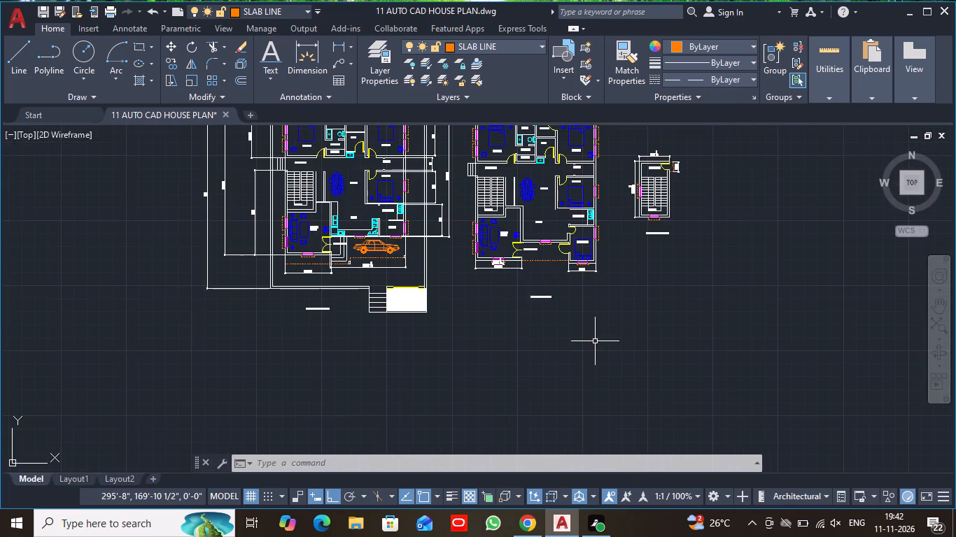
middle_drag(608, 312, 610, 351)
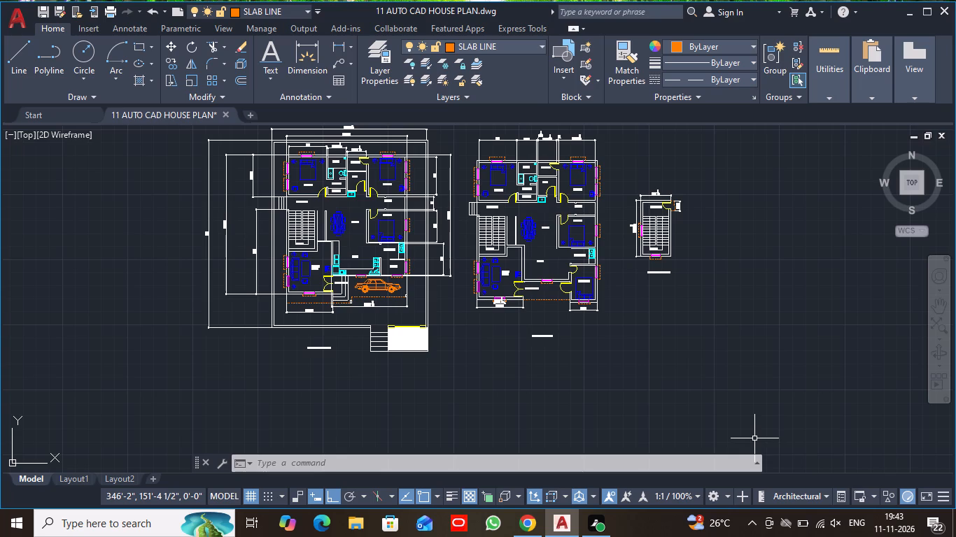
middle_drag(288, 382, 351, 406)
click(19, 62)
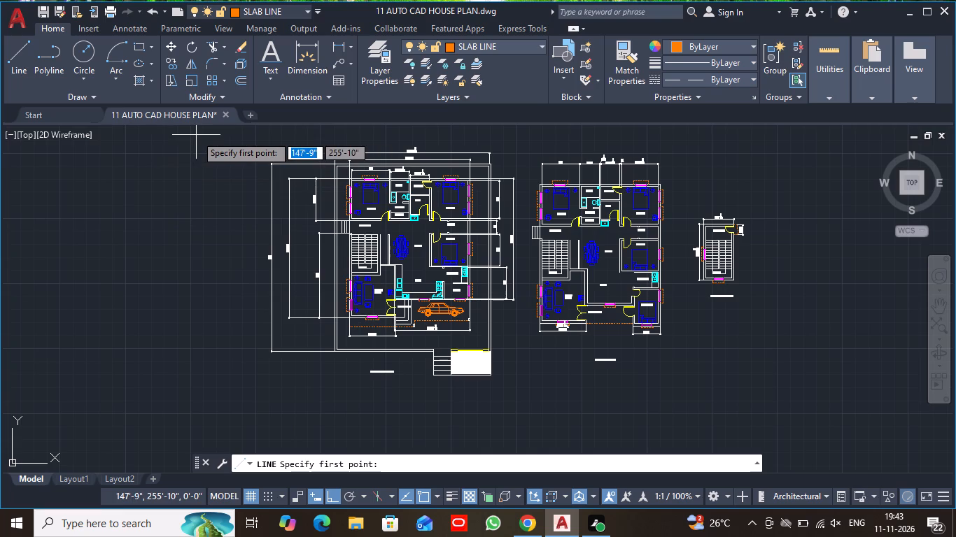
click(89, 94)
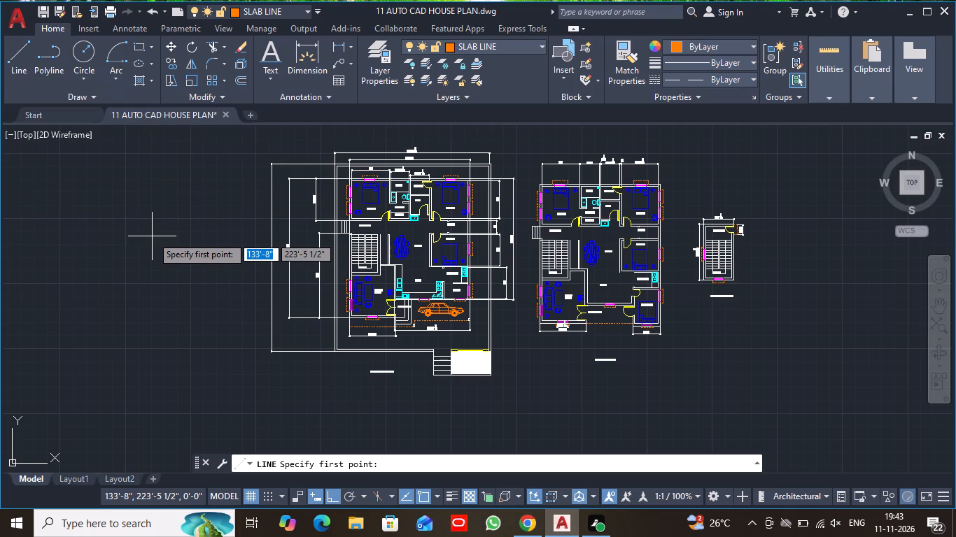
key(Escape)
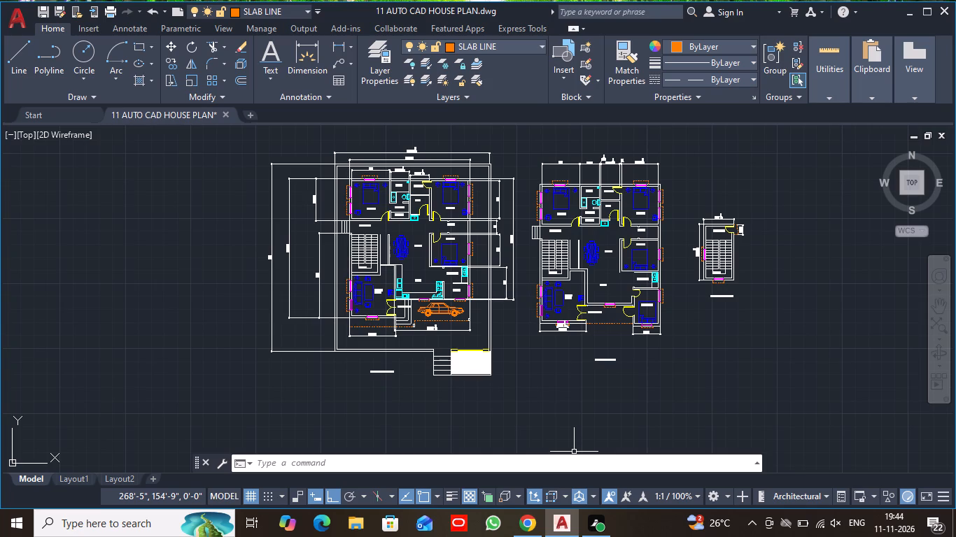
On layer 0, place a vertical construction line through the ground floor plan, crossing the left bedroom, staircase and living room.
text(XL)
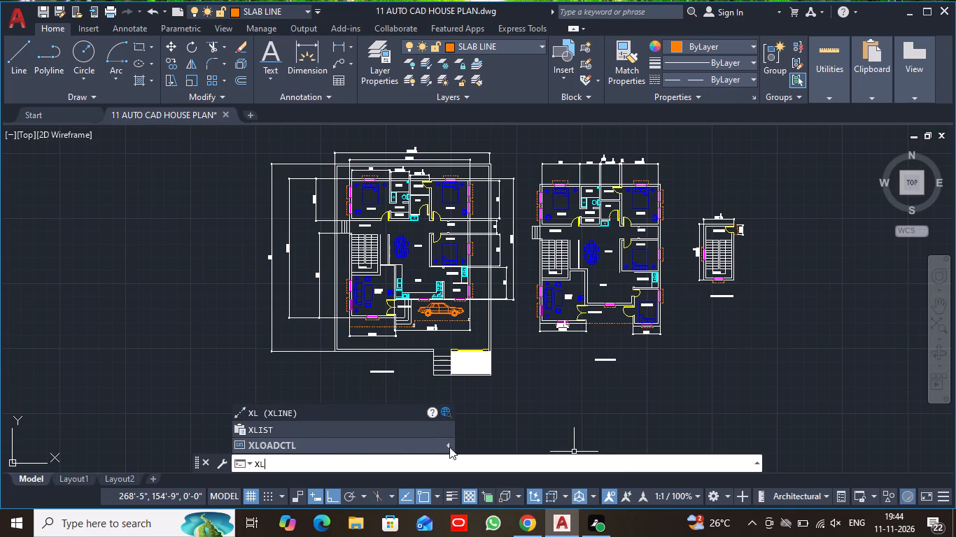
click(309, 413)
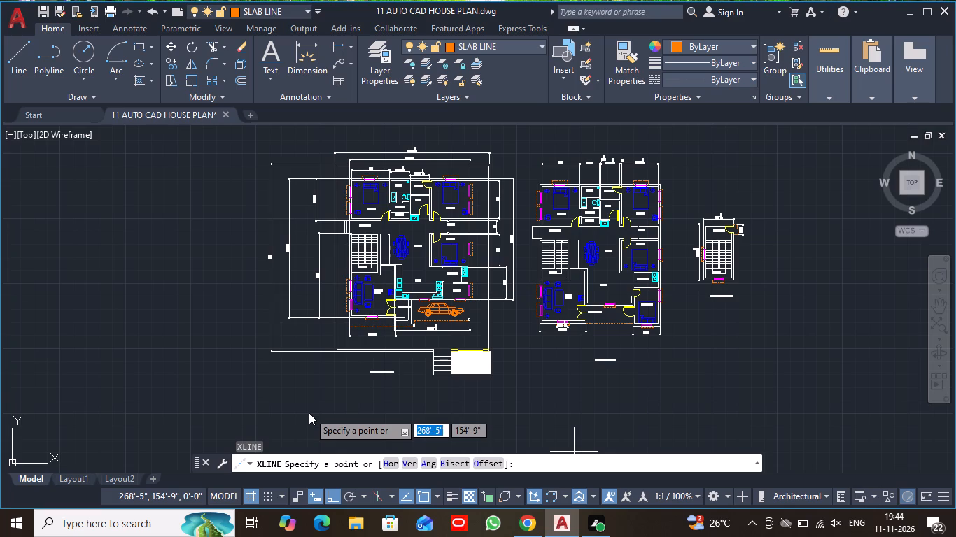
click(406, 462)
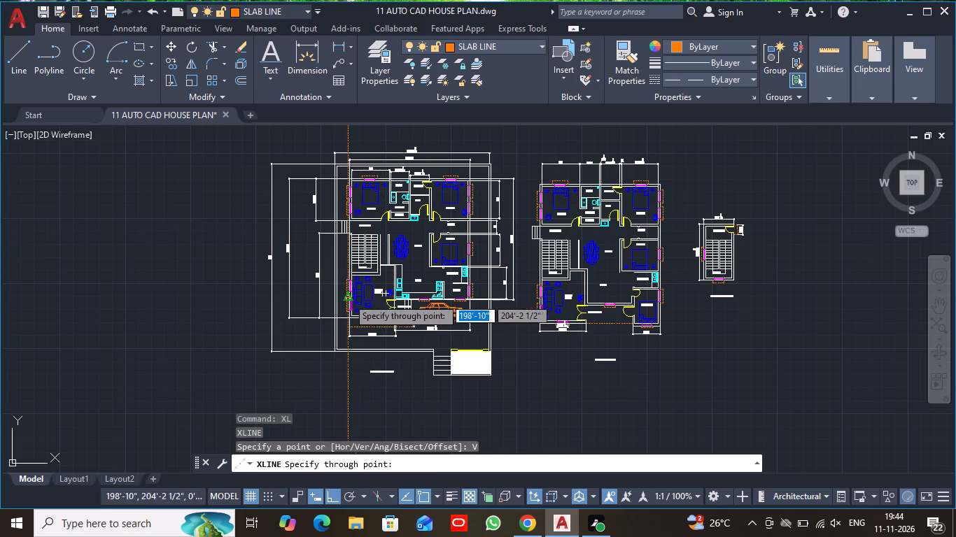
click(540, 45)
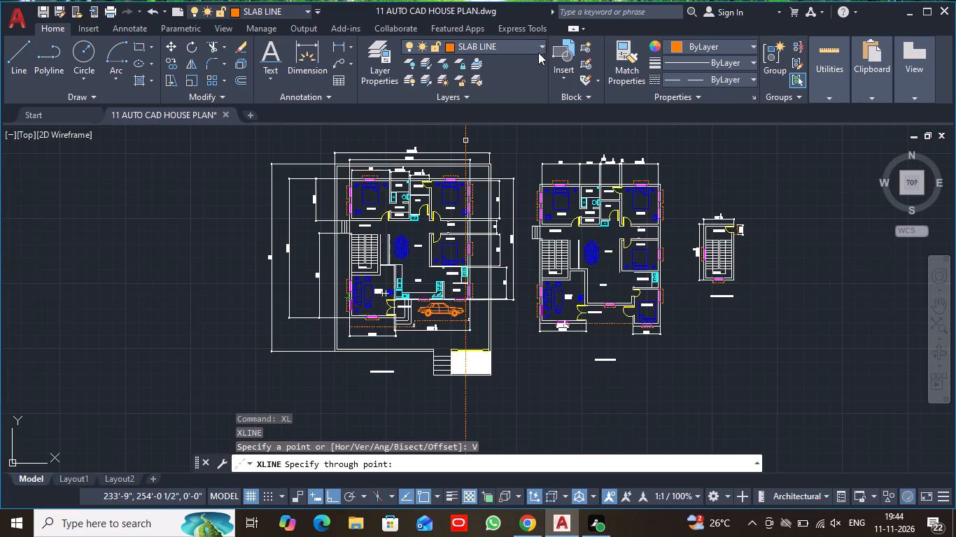
click(484, 65)
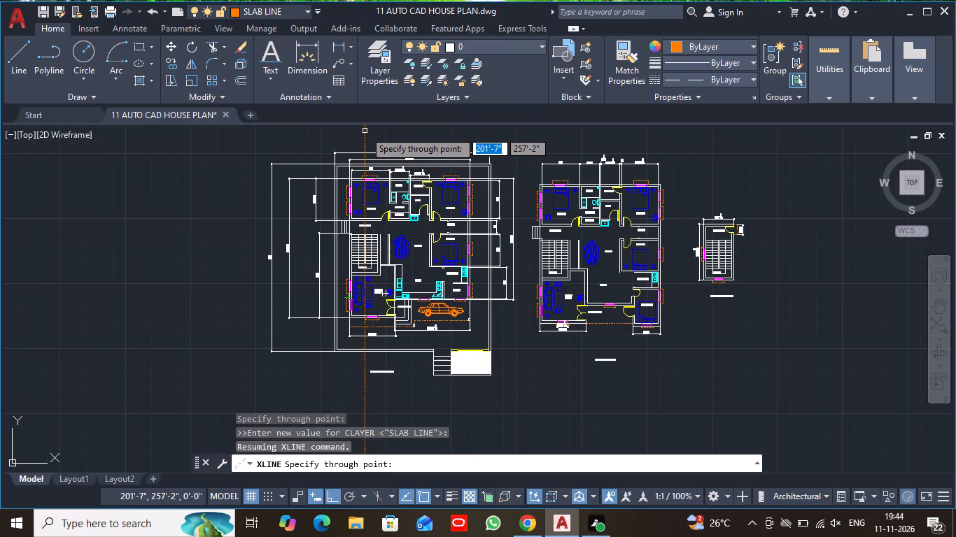
key(Escape)
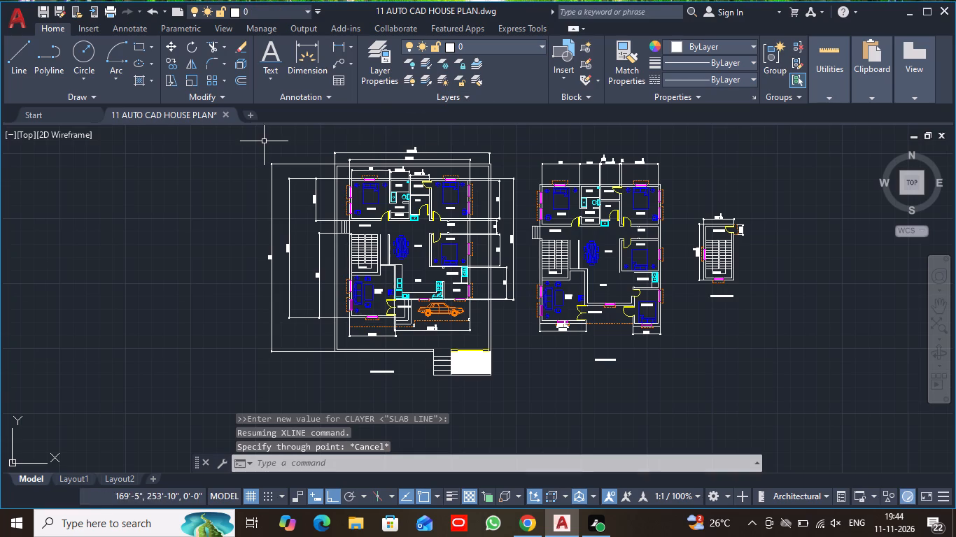
click(307, 463)
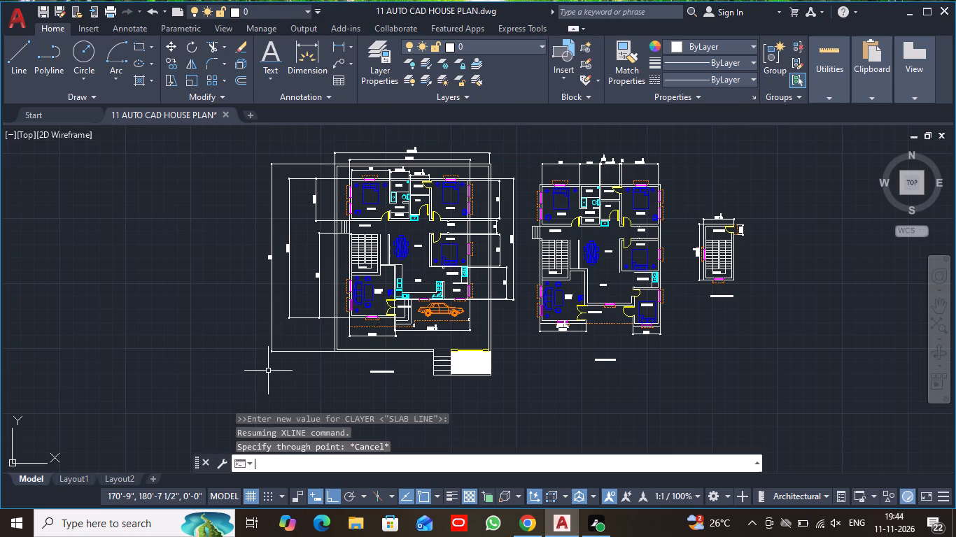
text(XL)
key(space)
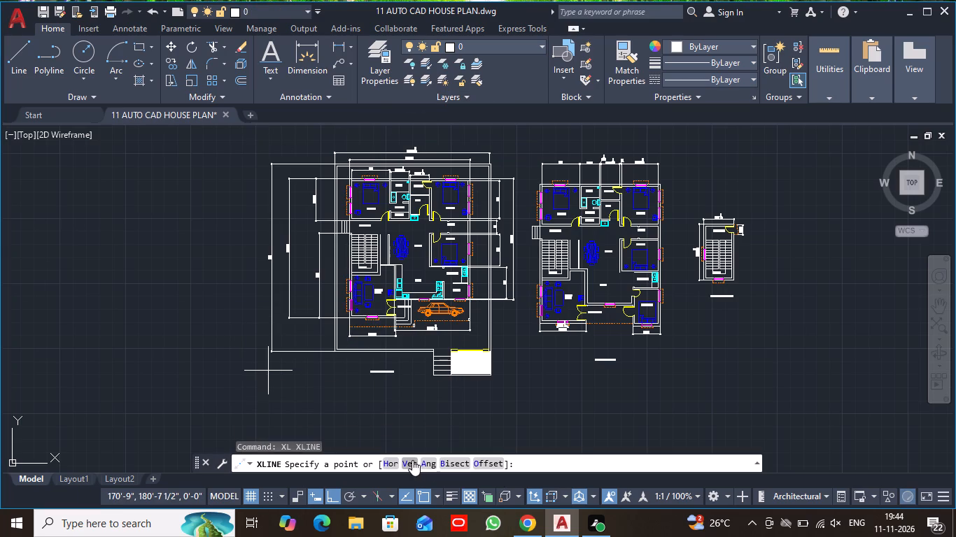
click(412, 460)
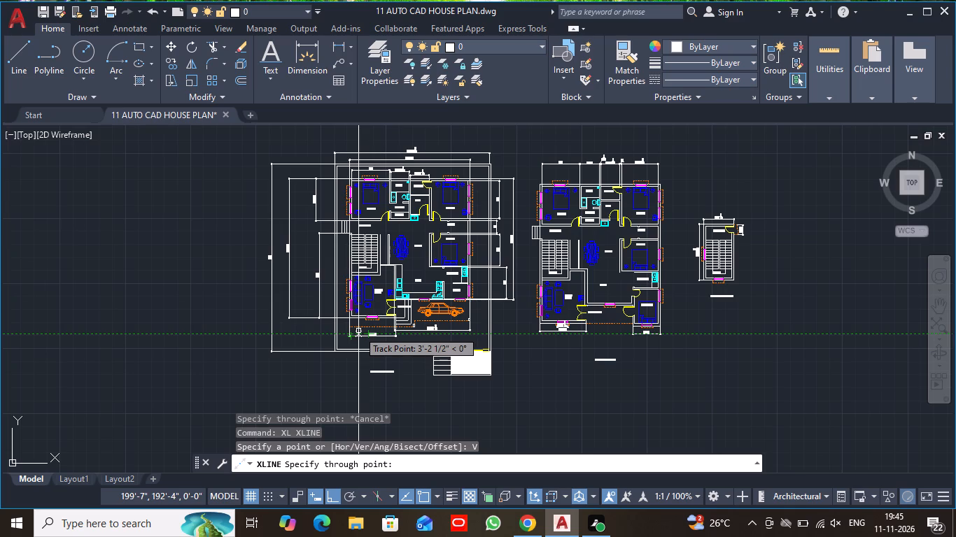
click(358, 331)
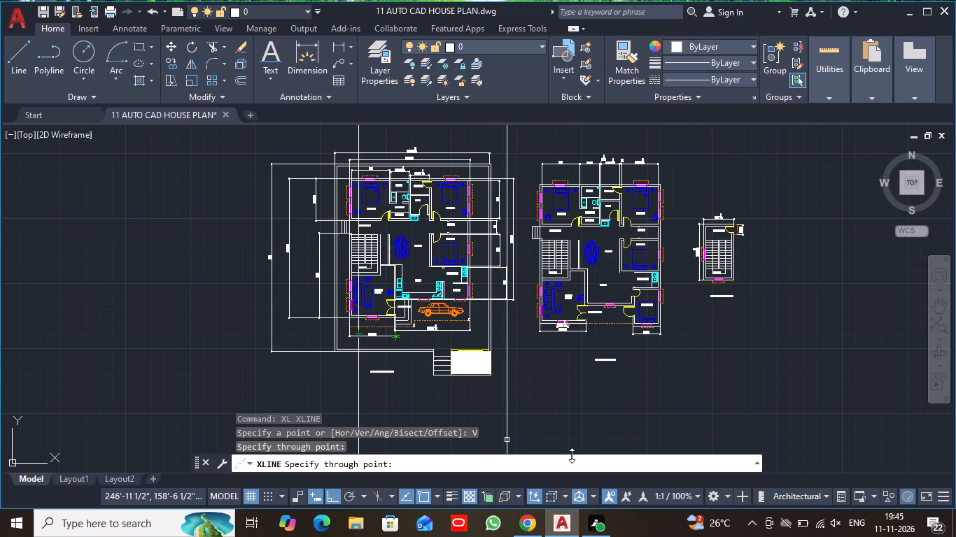
key(Escape)
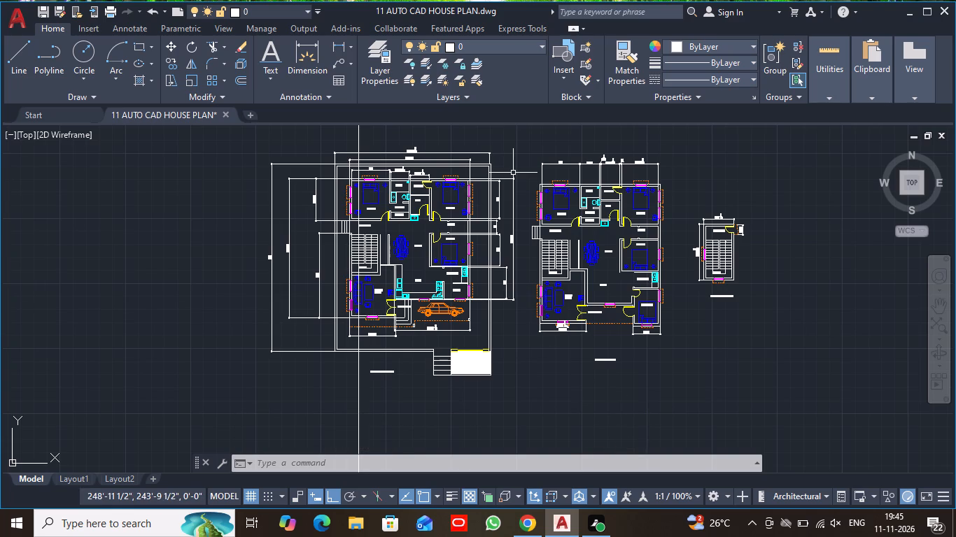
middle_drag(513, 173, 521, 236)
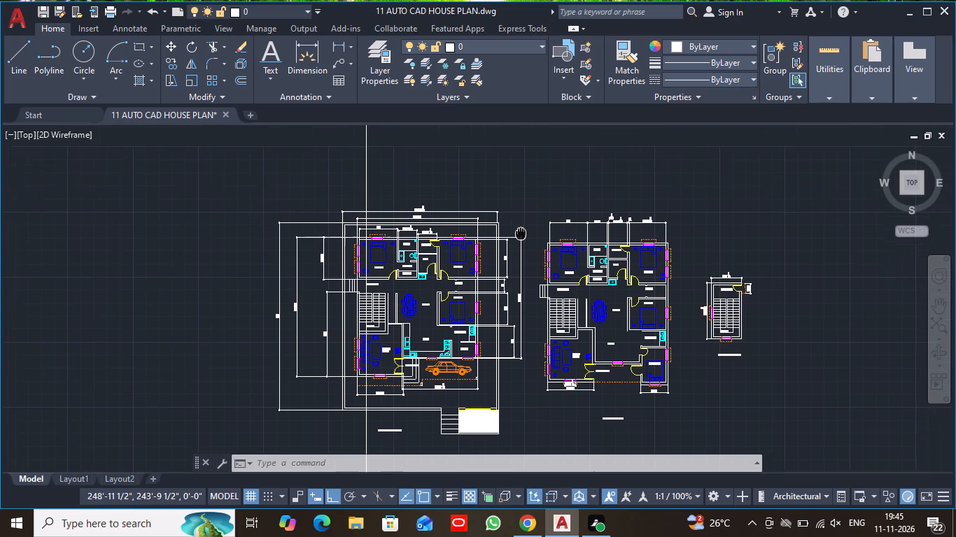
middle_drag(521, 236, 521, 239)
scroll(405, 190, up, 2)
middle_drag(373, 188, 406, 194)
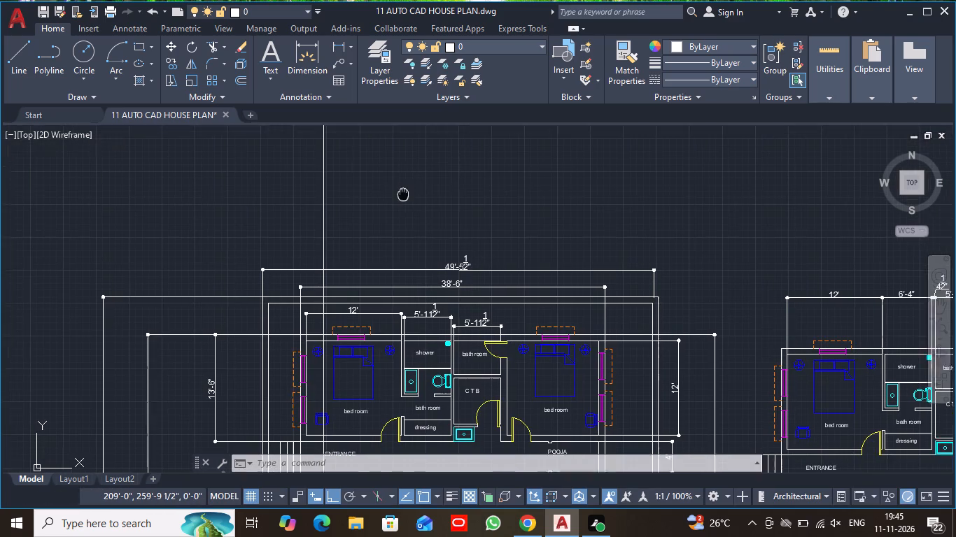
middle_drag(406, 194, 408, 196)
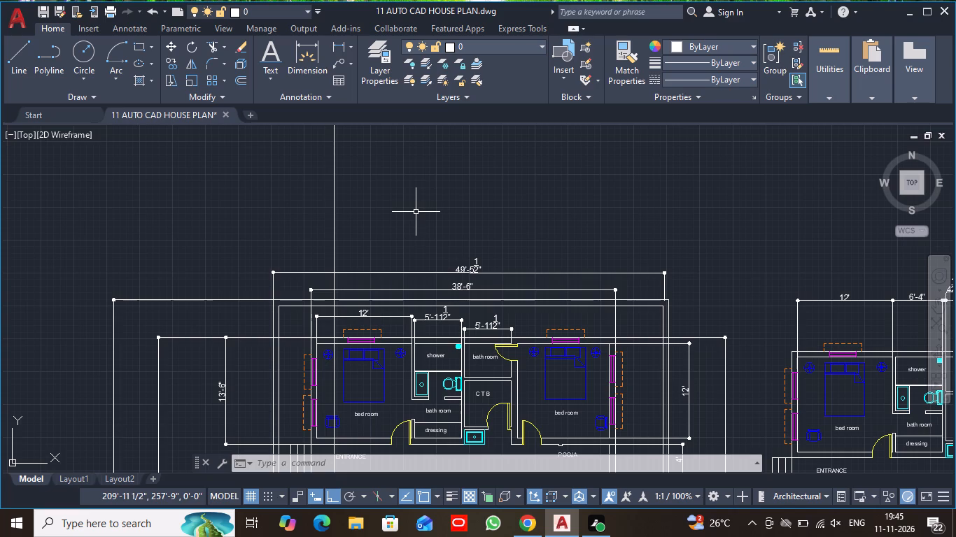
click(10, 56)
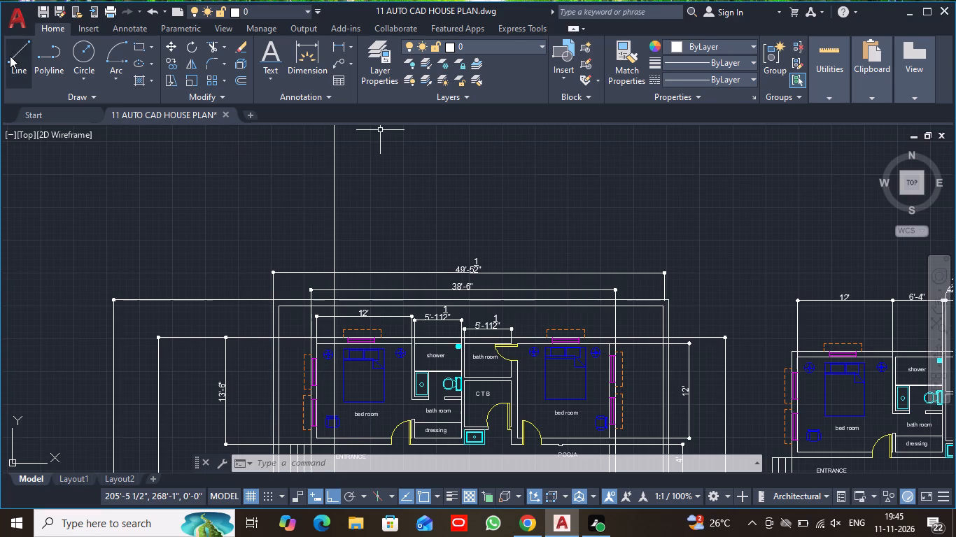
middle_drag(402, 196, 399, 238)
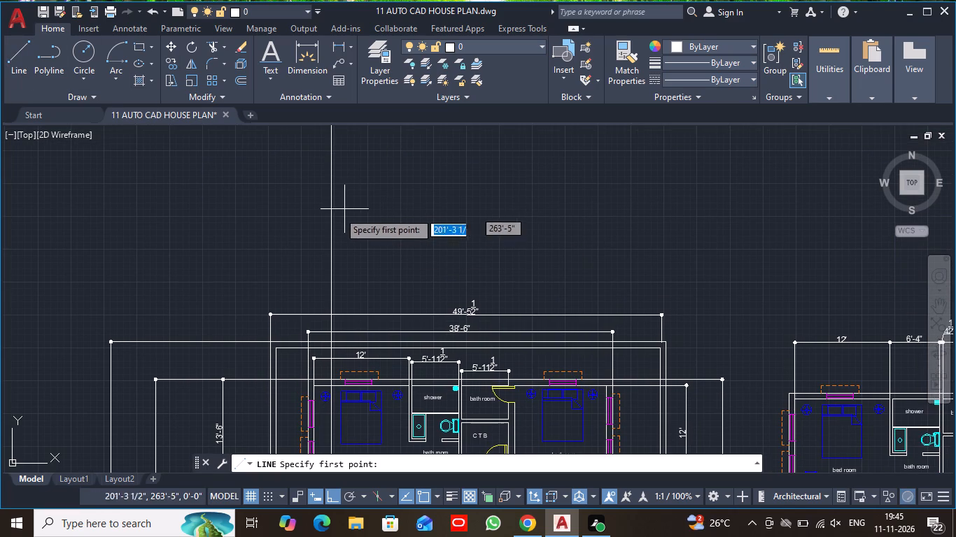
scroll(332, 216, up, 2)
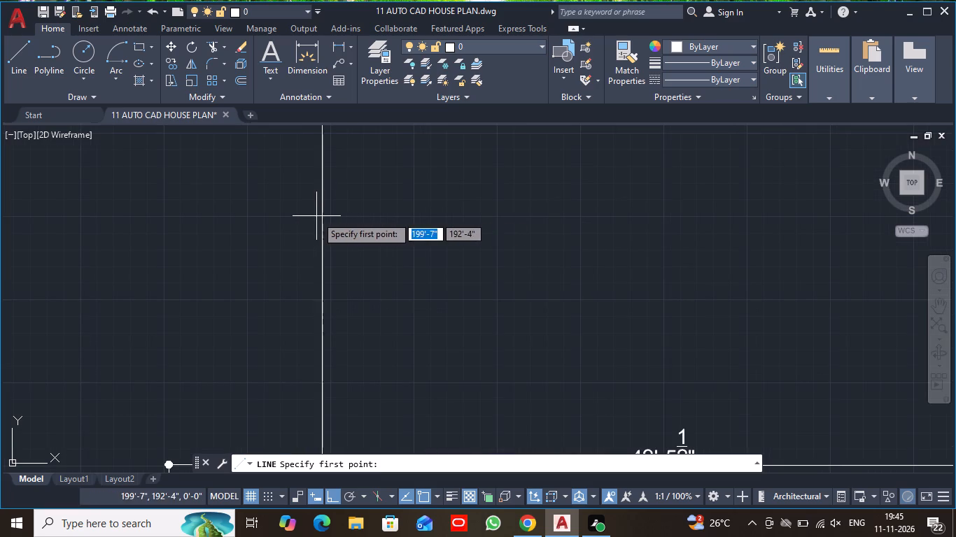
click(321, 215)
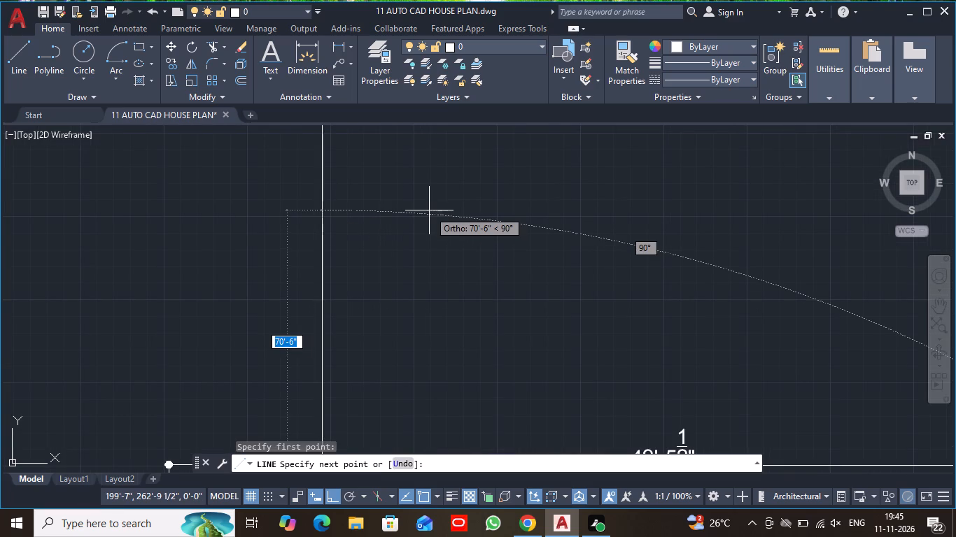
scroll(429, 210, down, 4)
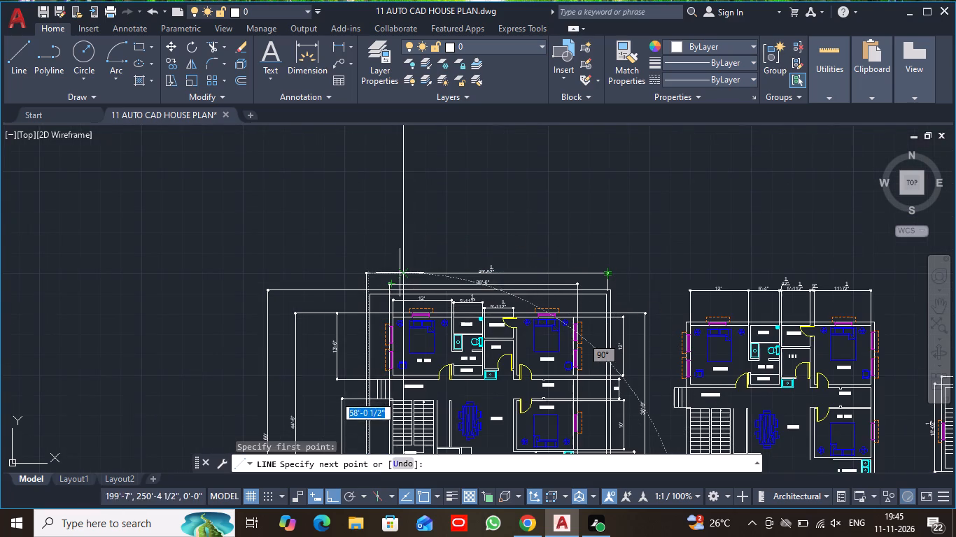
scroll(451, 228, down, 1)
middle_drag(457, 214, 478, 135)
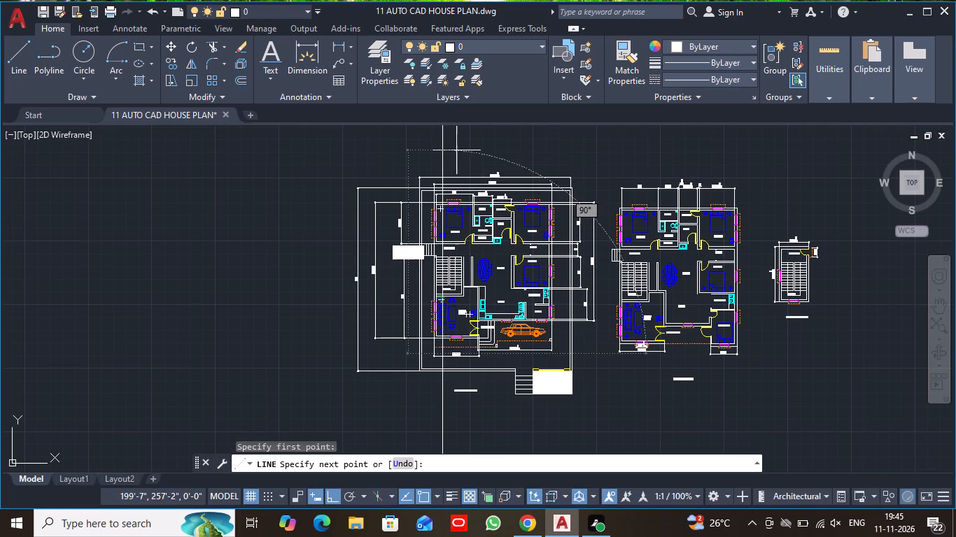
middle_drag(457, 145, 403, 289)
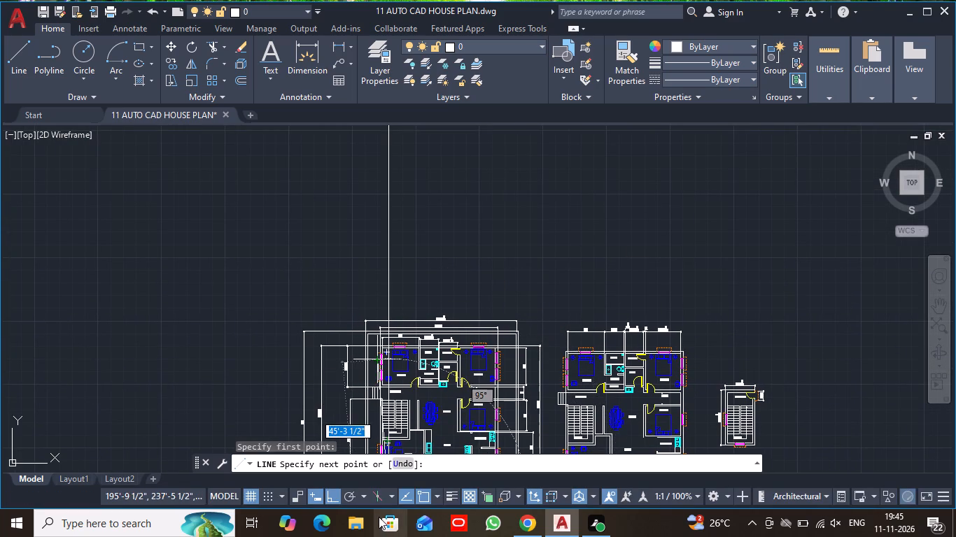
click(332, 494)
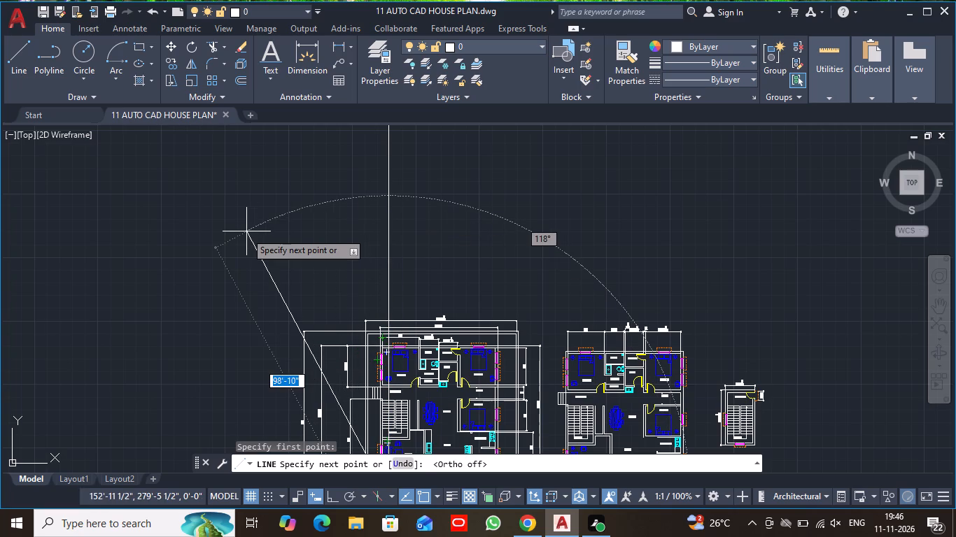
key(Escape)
Turn Ortho on while starting a line on the vertical construction line above the ground floor plan.
click(8, 61)
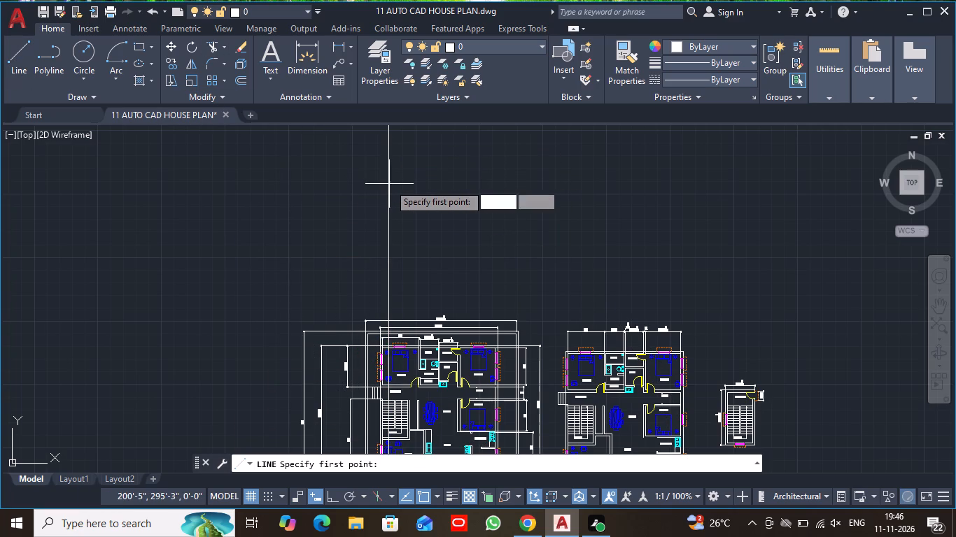
scroll(442, 228, down, 1)
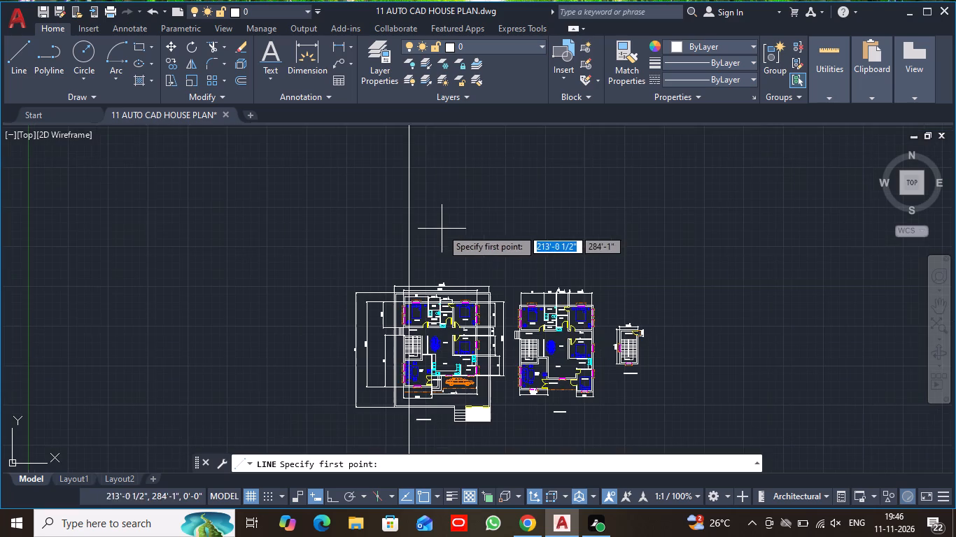
middle_drag(443, 232, 442, 147)
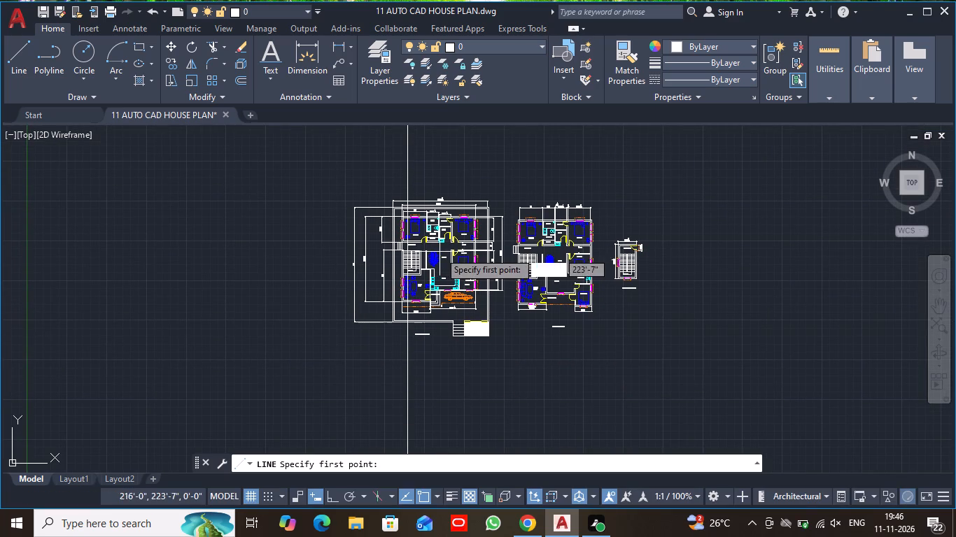
scroll(449, 285, up, 2)
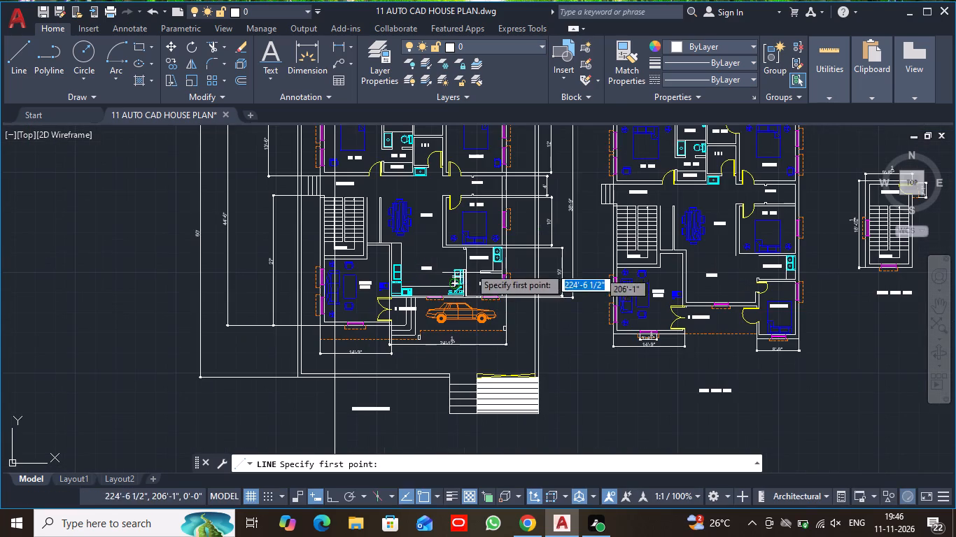
middle_drag(566, 323, 558, 403)
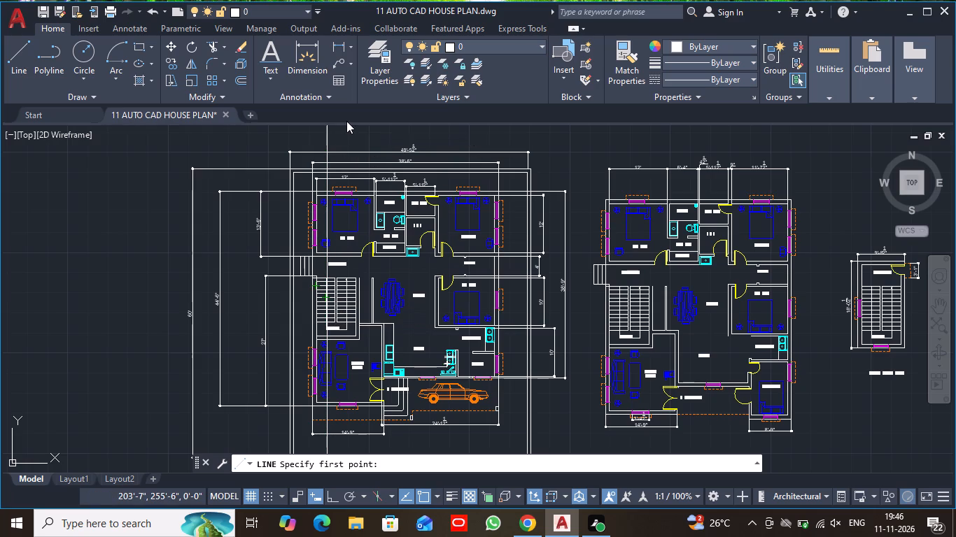
middle_drag(343, 134, 295, 368)
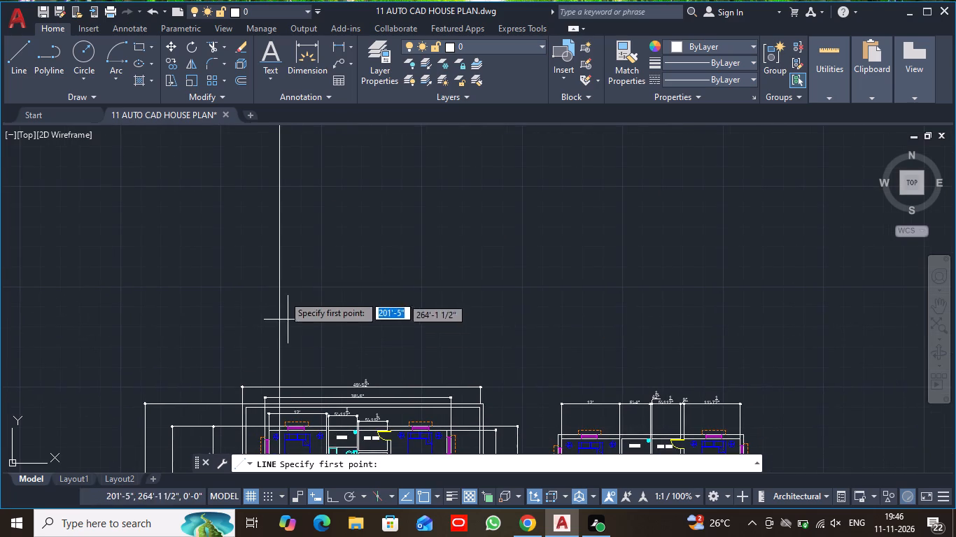
click(279, 220)
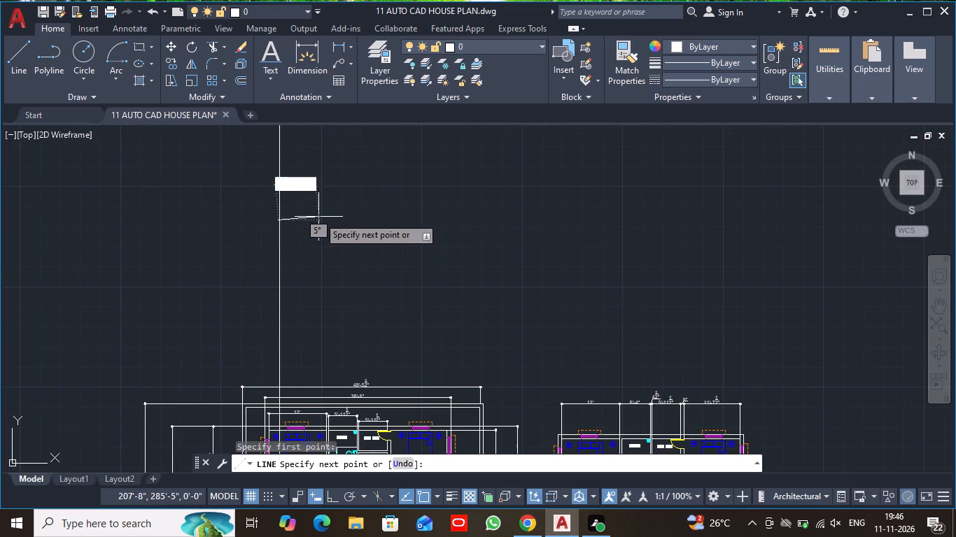
click(332, 496)
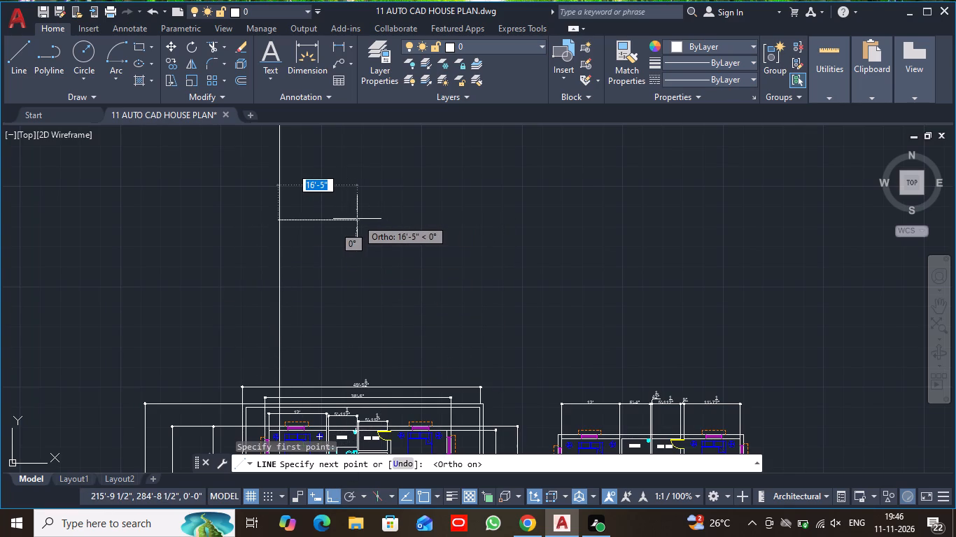
scroll(311, 227, up, 1)
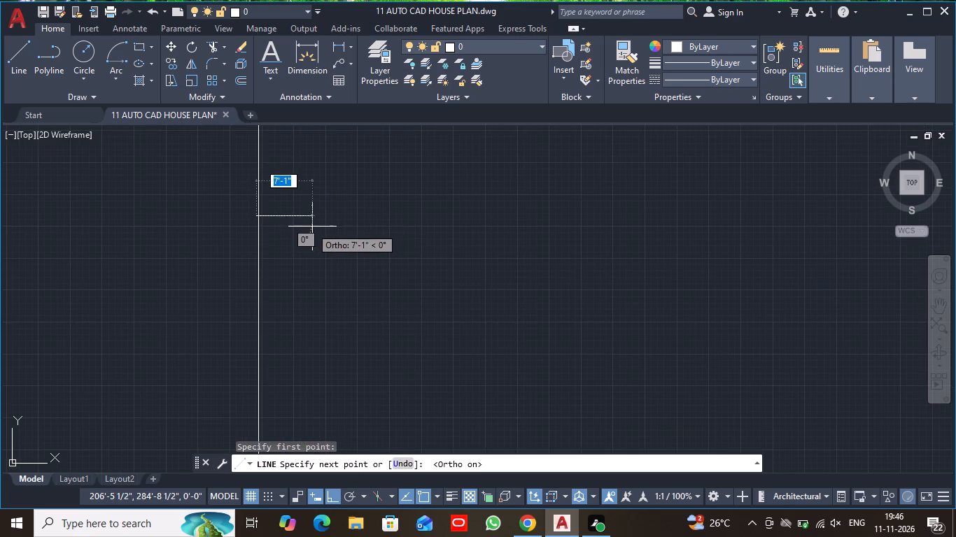
scroll(324, 220, down, 3)
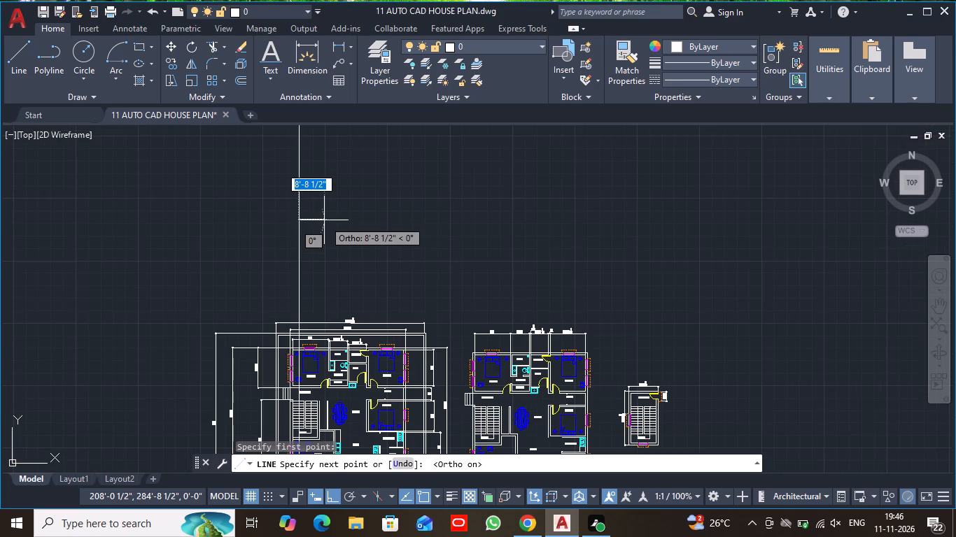
key(Escape)
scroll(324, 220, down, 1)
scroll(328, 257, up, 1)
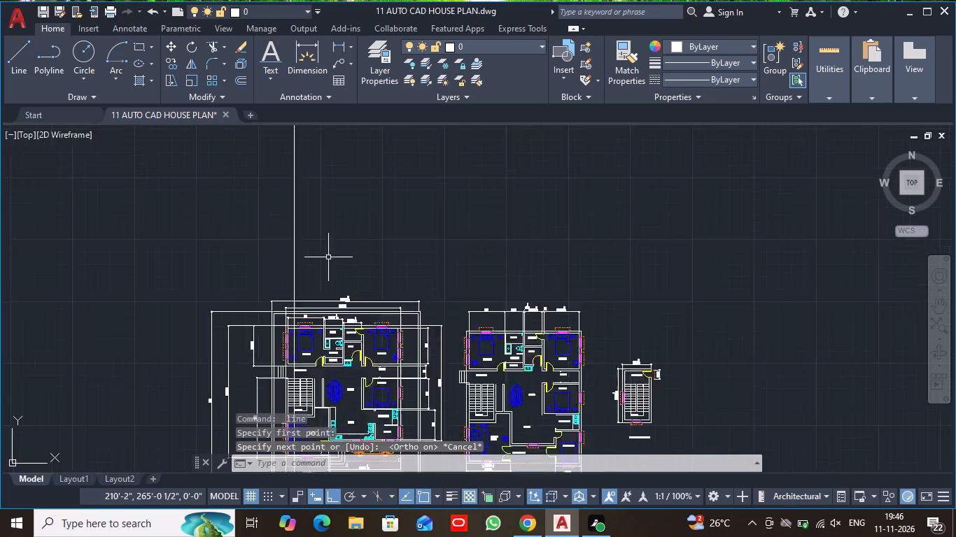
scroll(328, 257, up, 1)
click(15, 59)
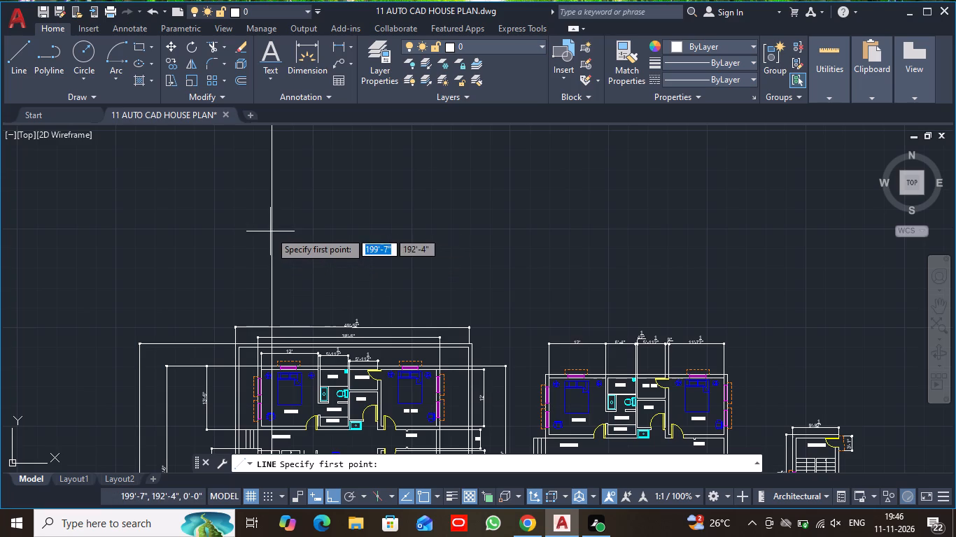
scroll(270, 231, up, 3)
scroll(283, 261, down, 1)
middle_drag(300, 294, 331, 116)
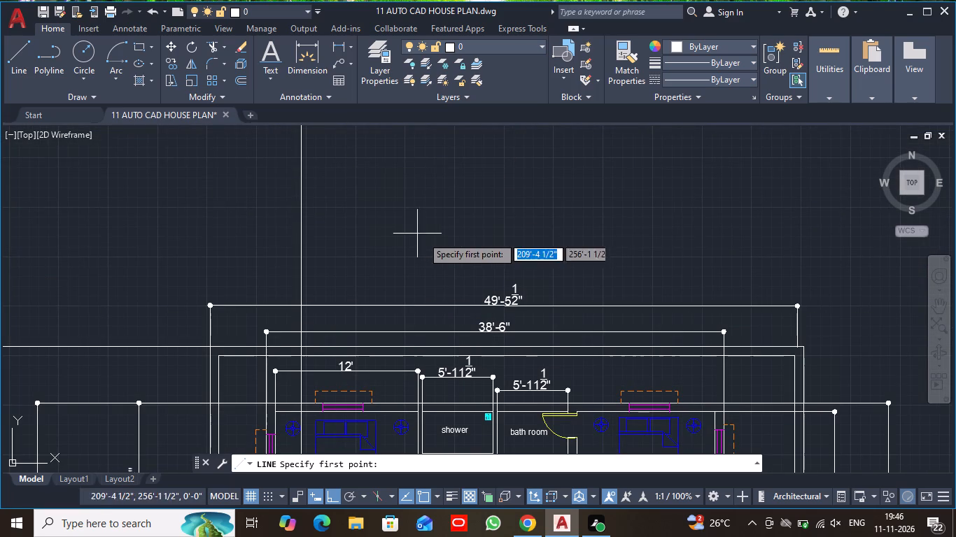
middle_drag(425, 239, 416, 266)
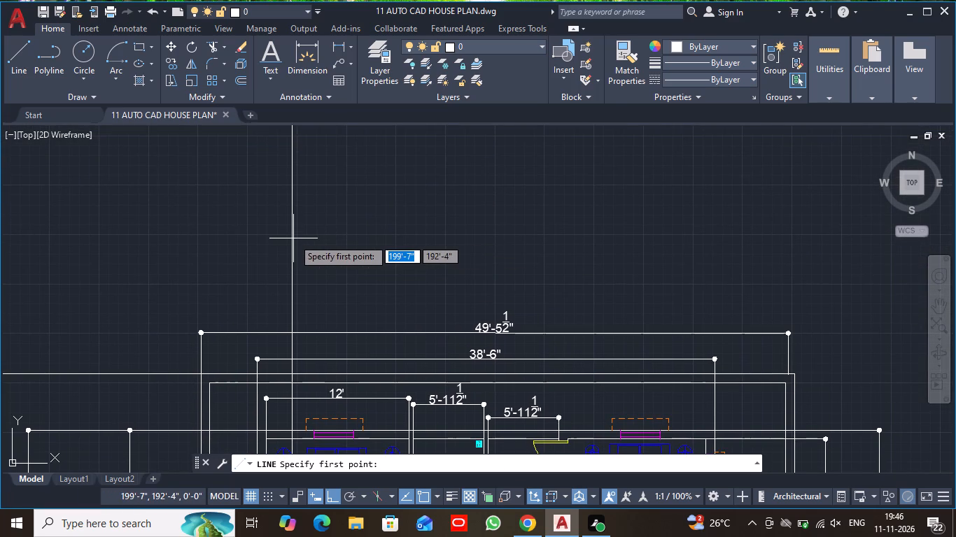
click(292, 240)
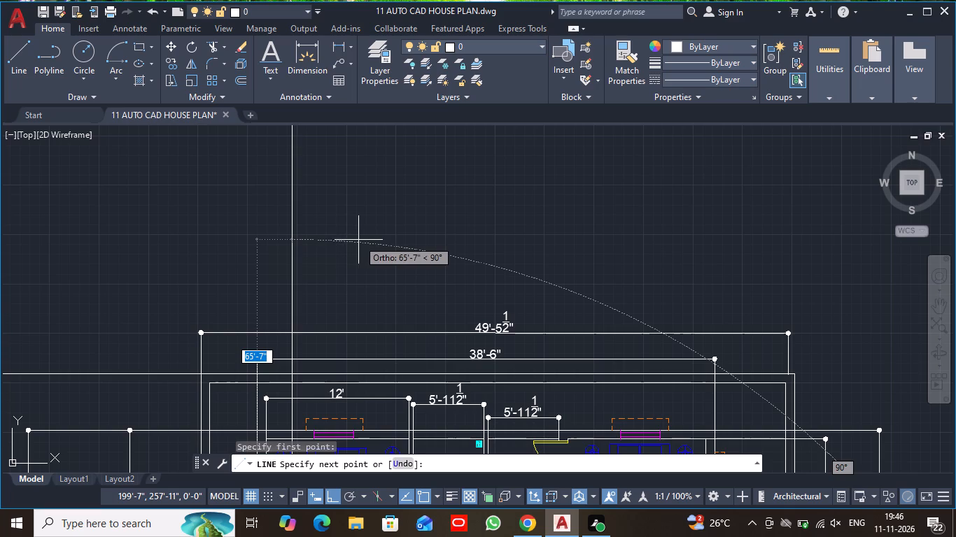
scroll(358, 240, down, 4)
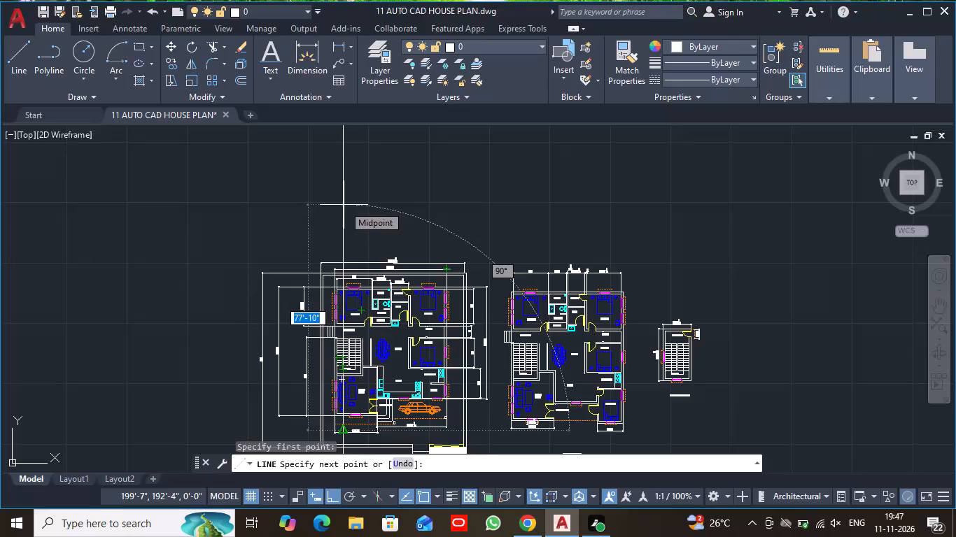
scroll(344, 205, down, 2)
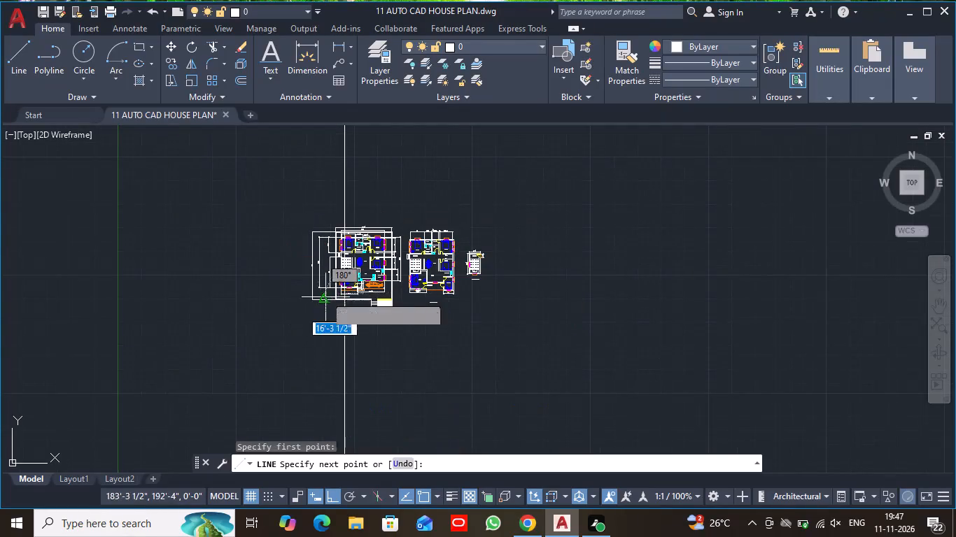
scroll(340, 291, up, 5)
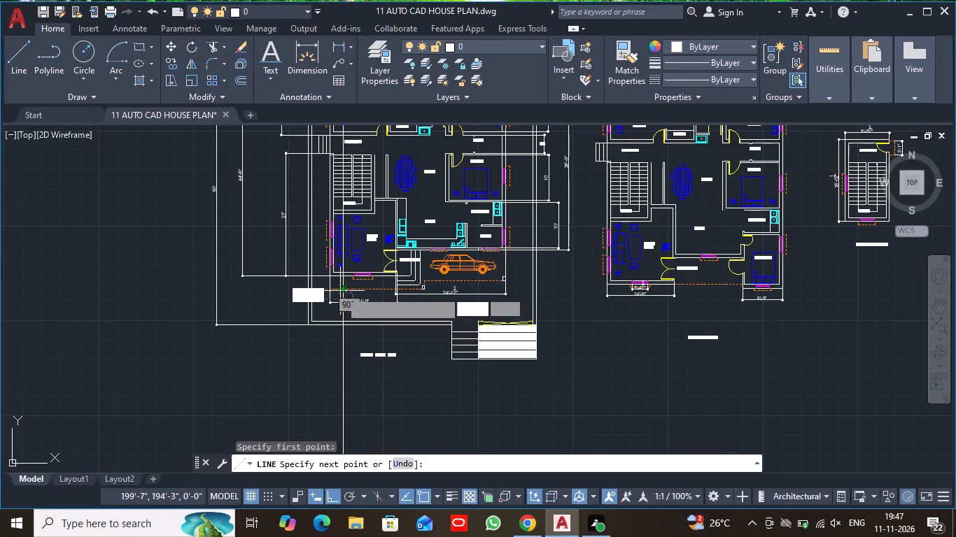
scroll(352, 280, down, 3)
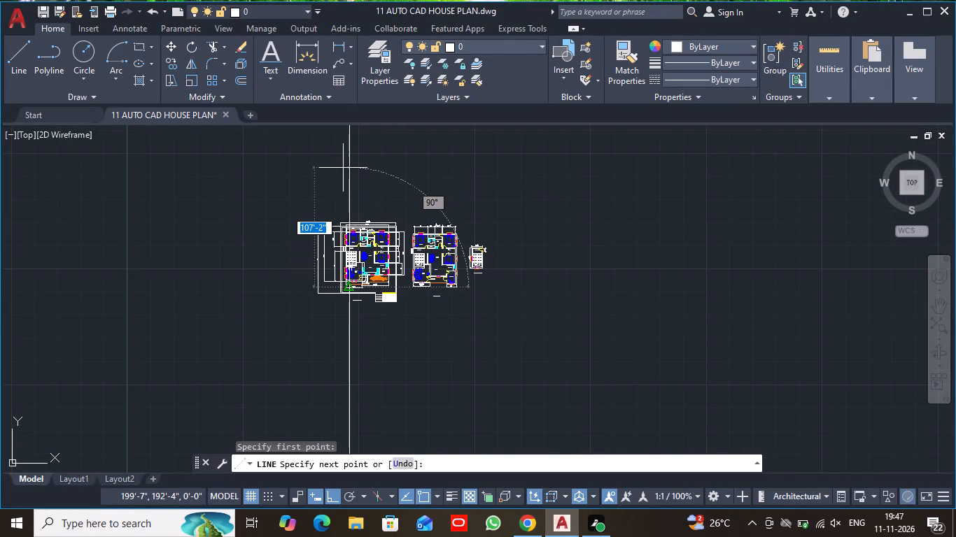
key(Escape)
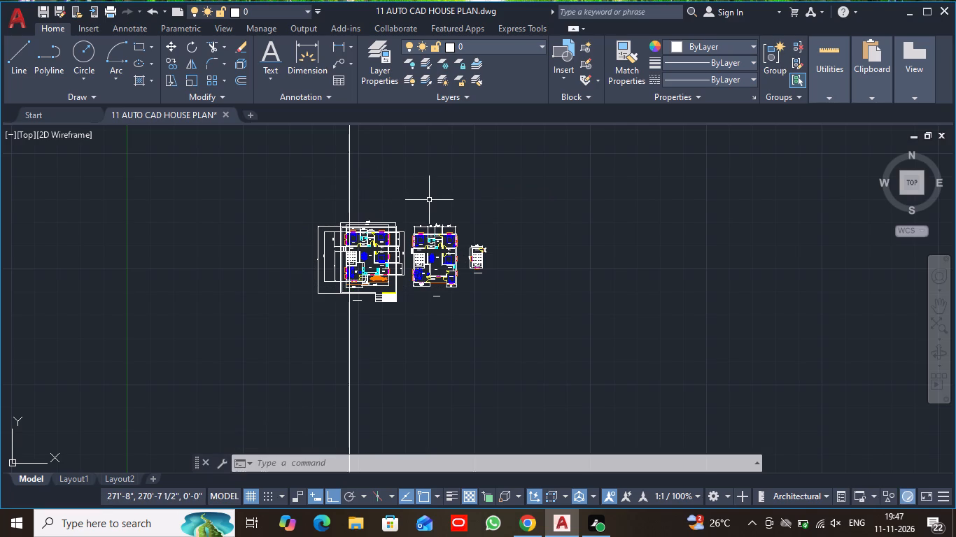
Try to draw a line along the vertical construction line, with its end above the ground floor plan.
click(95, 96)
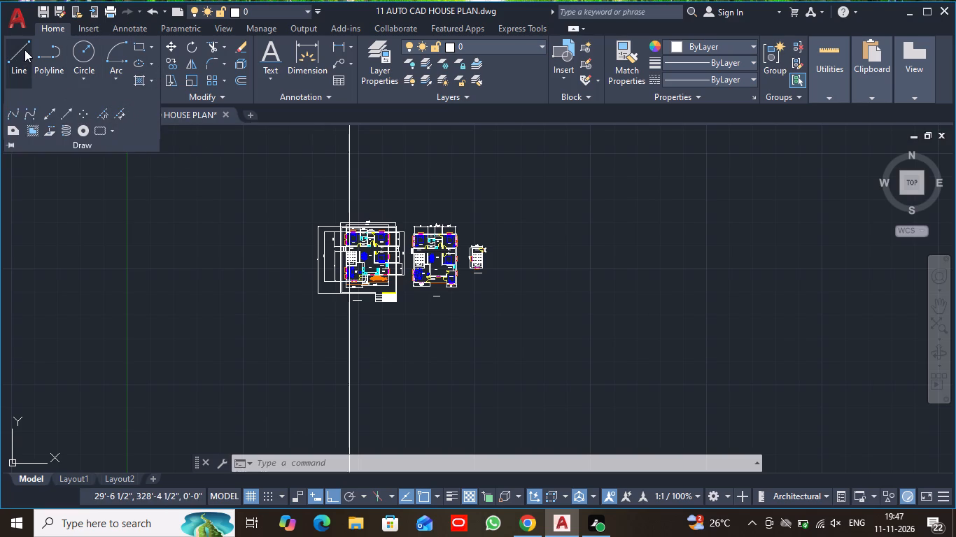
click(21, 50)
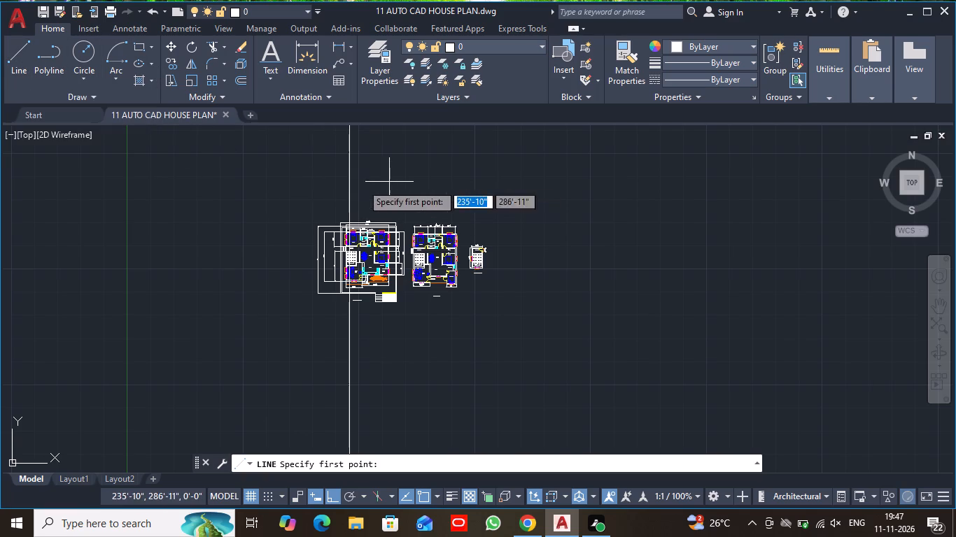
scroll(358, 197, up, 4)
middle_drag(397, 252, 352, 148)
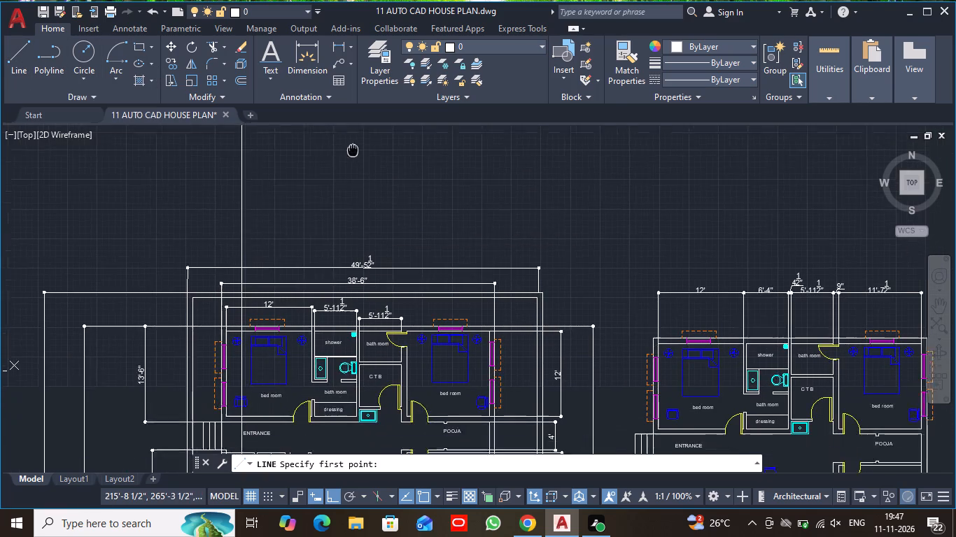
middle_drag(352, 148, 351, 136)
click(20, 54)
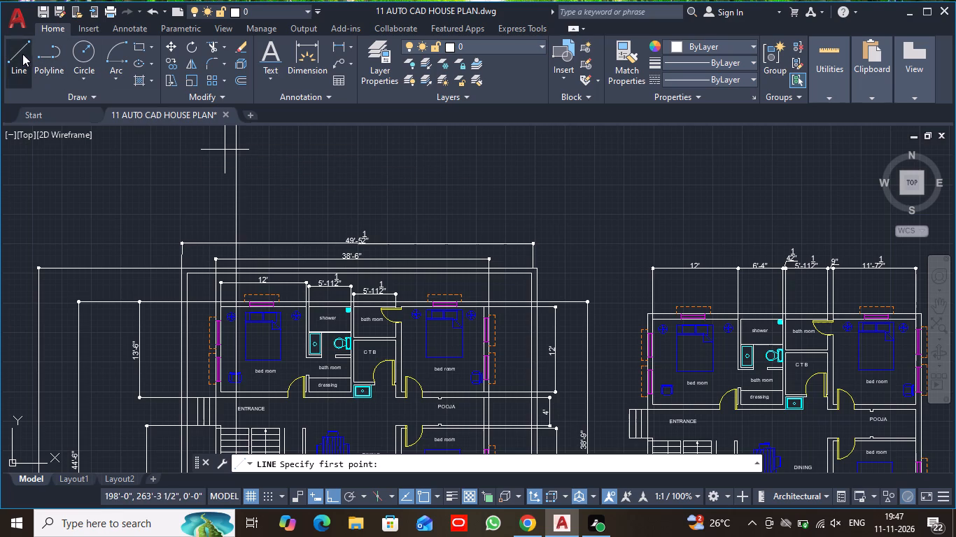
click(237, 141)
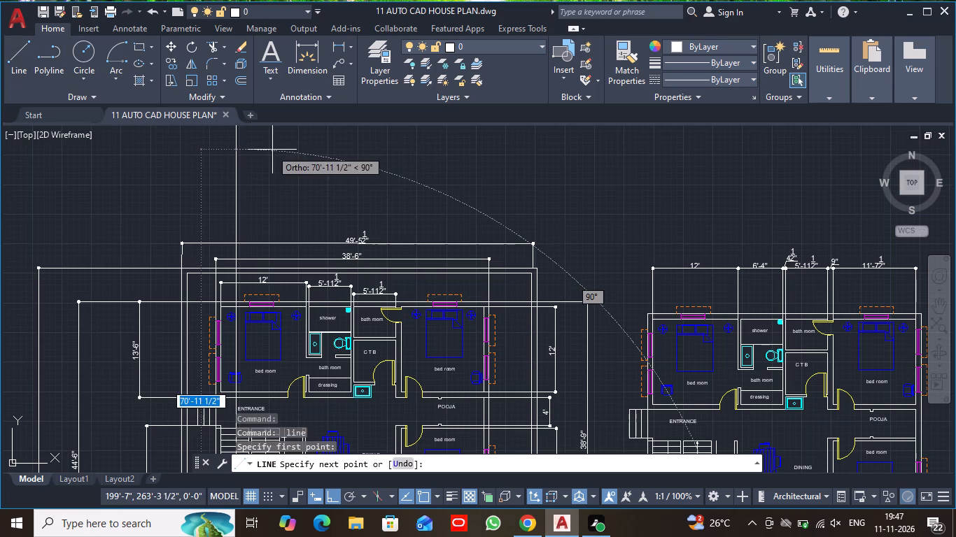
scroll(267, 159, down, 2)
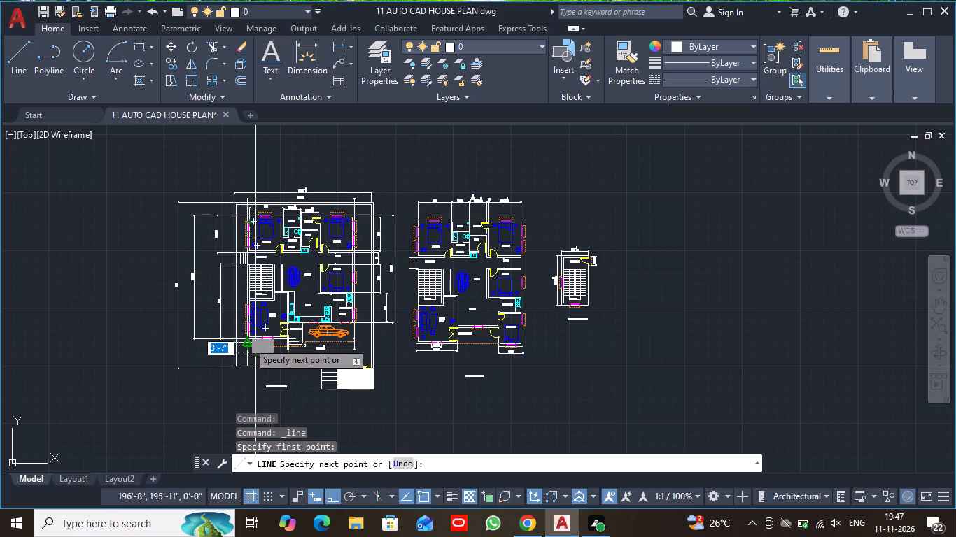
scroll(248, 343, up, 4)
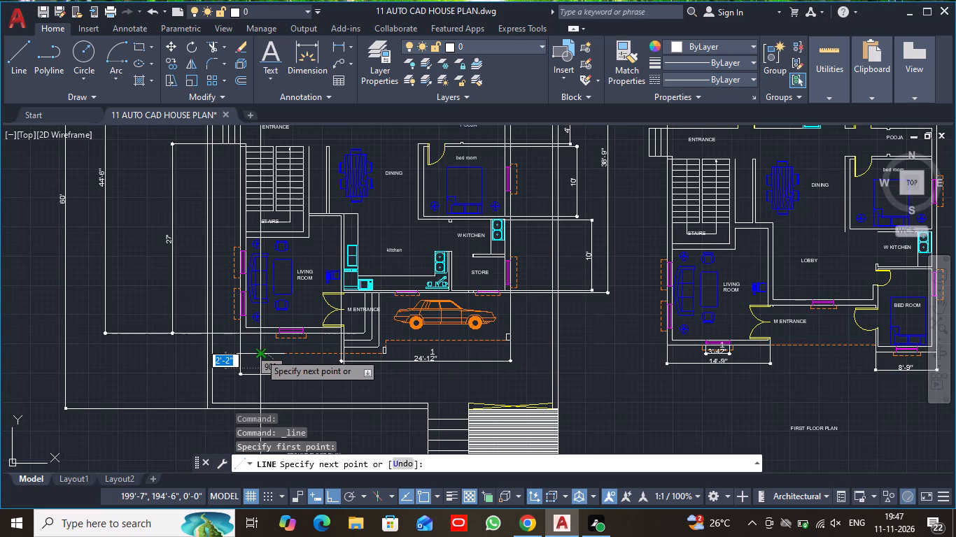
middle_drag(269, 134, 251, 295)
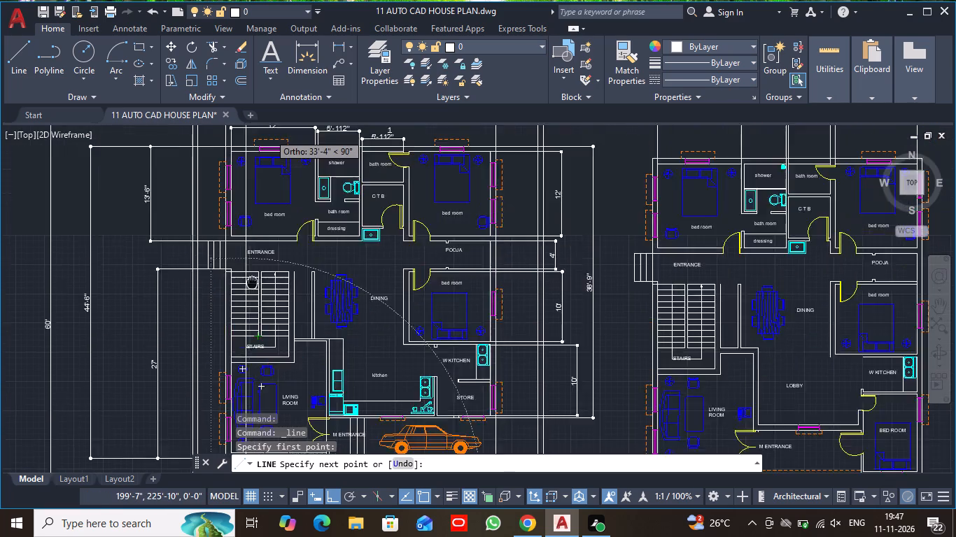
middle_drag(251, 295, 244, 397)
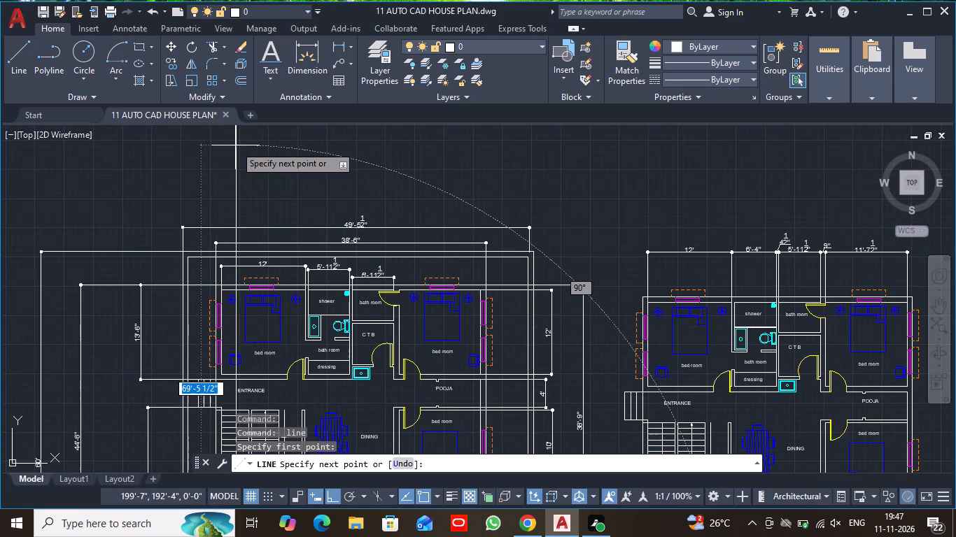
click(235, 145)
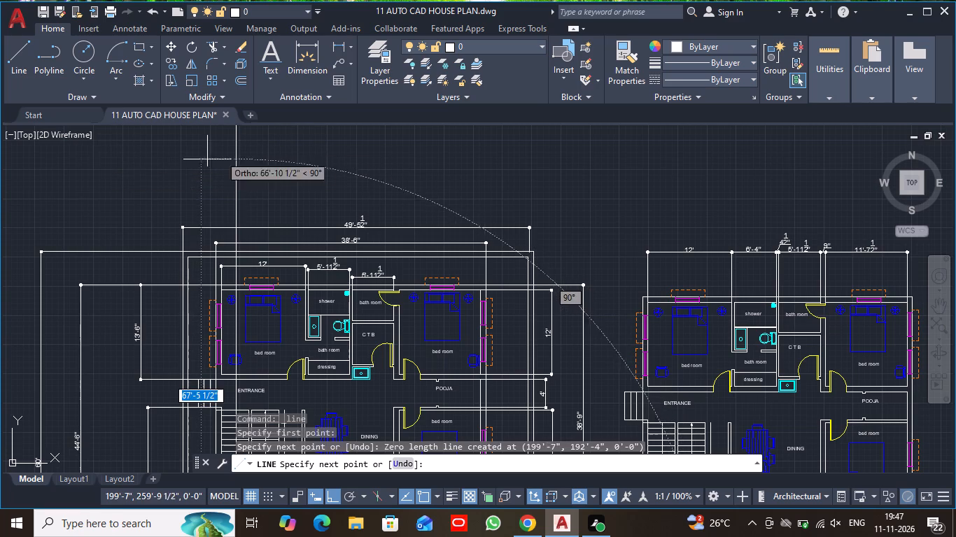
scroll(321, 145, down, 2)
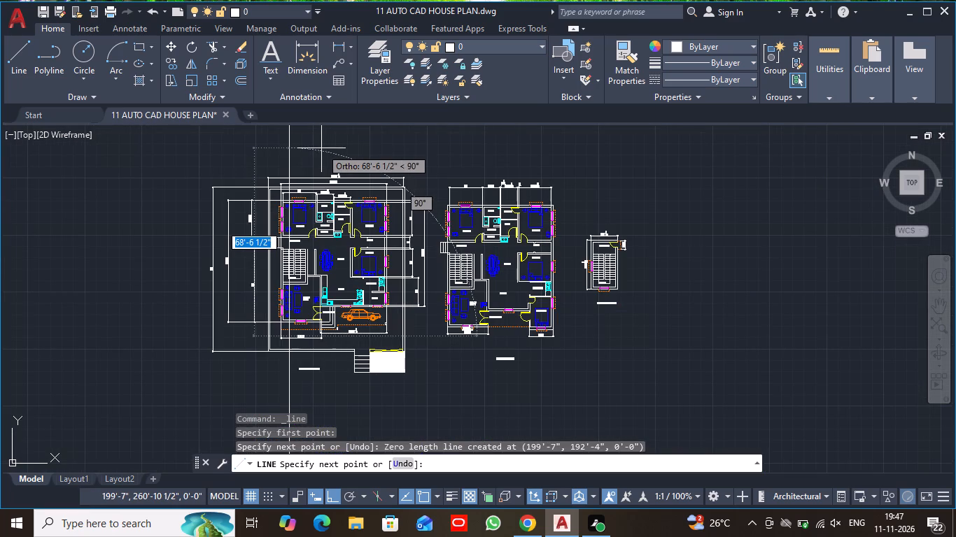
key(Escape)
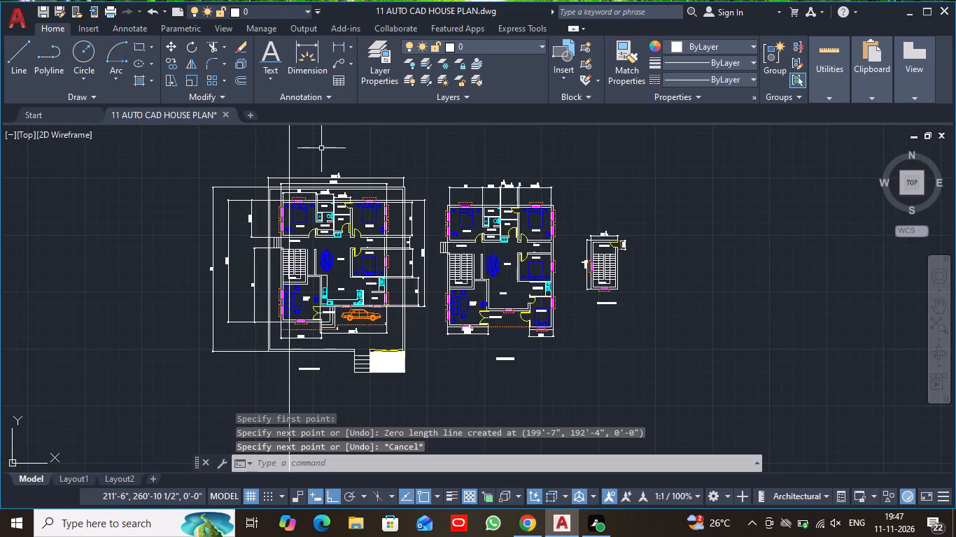
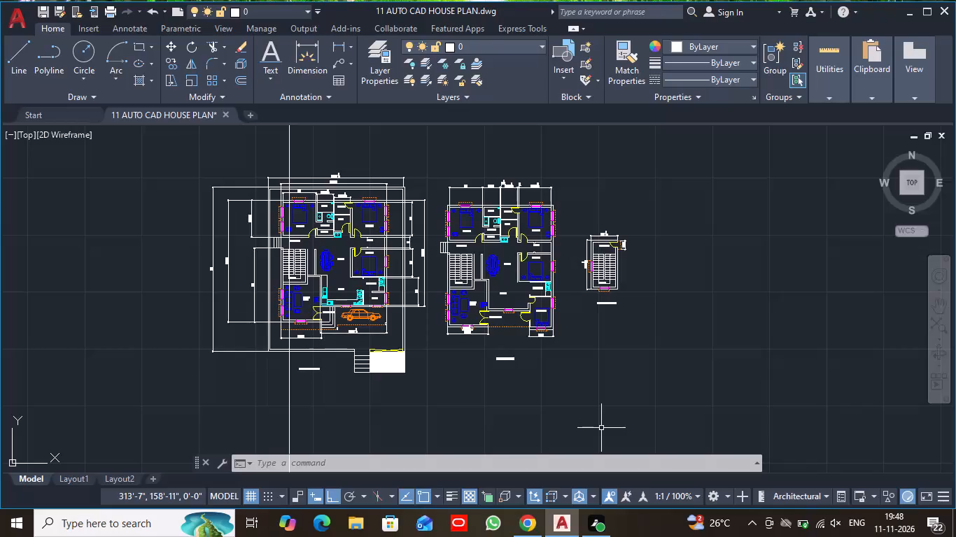
Draw a line along the vertical construction line, from below the ground floor plan's living room to above its top dimensions.
scroll(601, 428, down, 2)
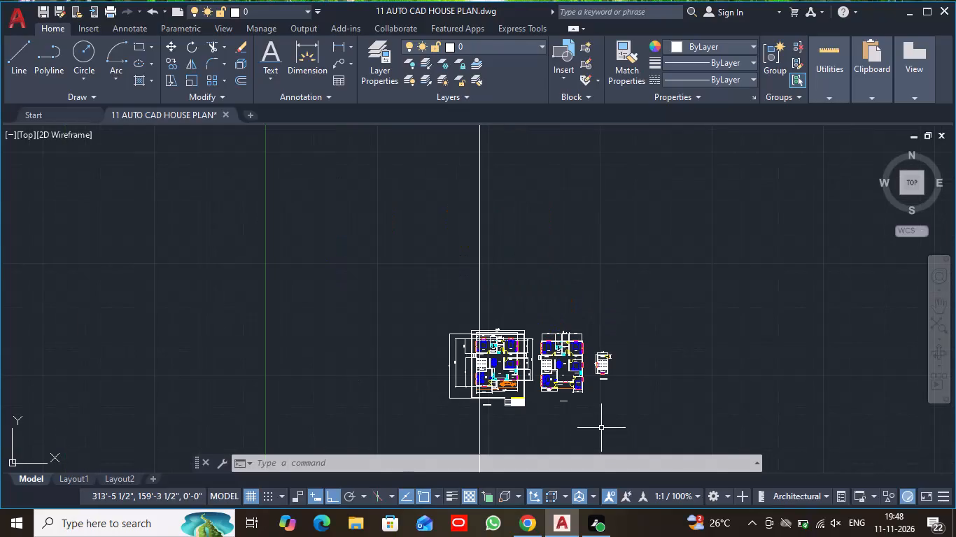
scroll(570, 429, up, 3)
middle_drag(431, 385, 437, 389)
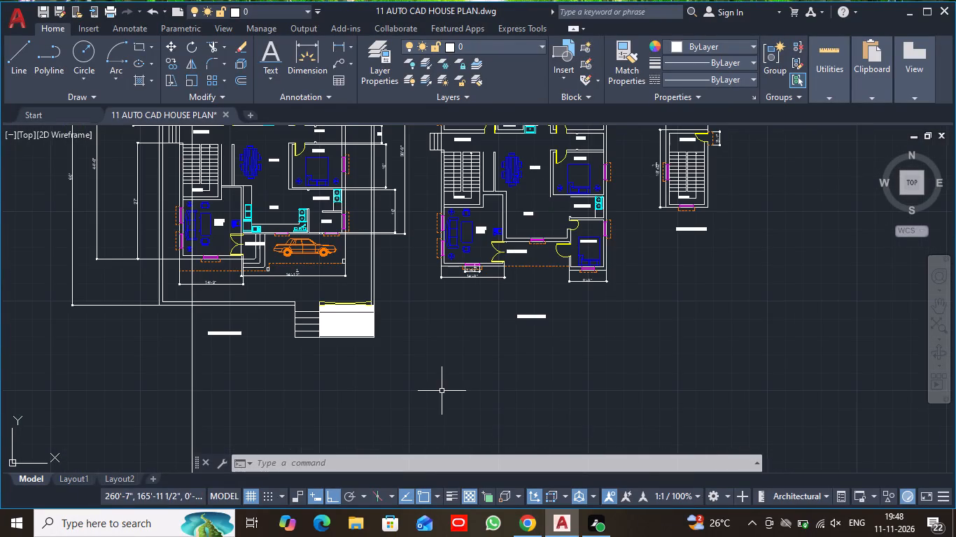
middle_drag(437, 389, 570, 473)
middle_drag(563, 405, 553, 450)
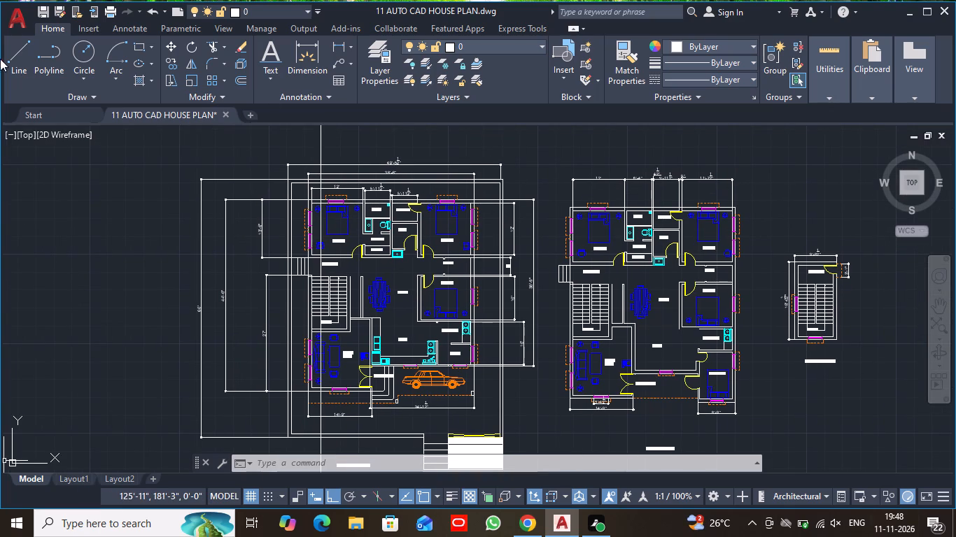
click(22, 54)
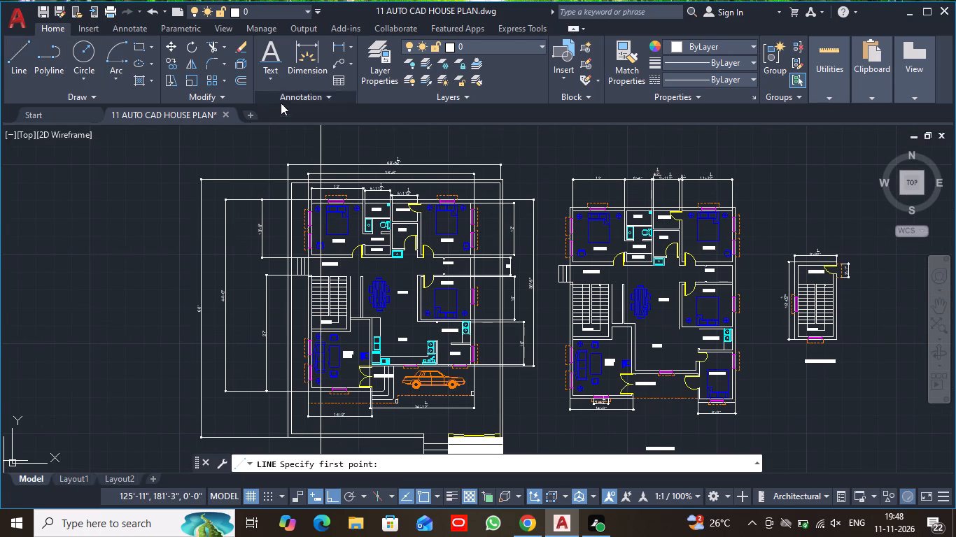
scroll(344, 143, up, 1)
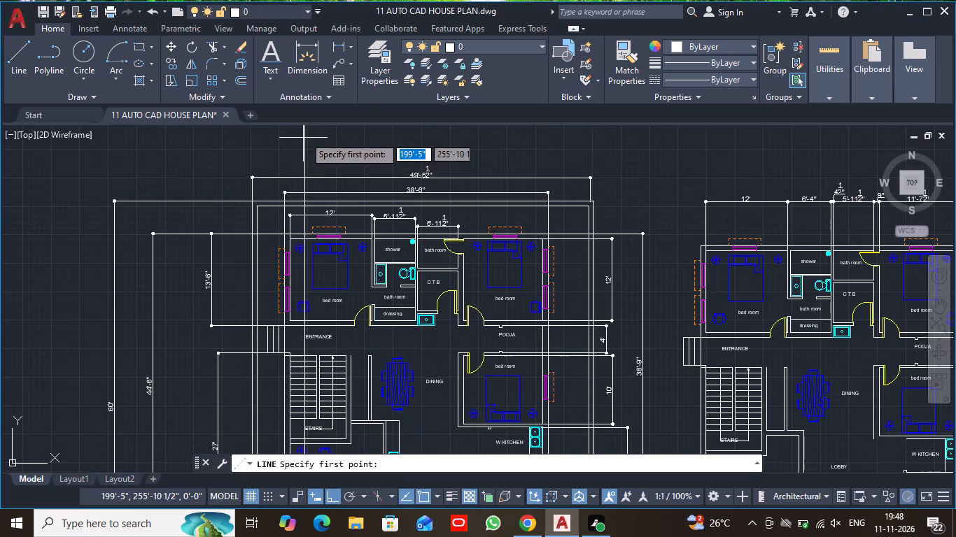
middle_drag(318, 136, 316, 156)
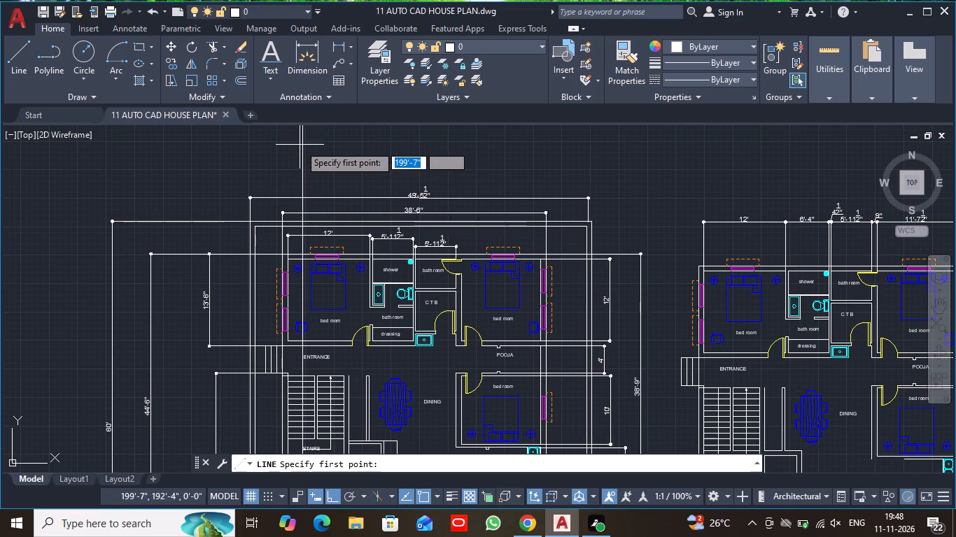
click(302, 141)
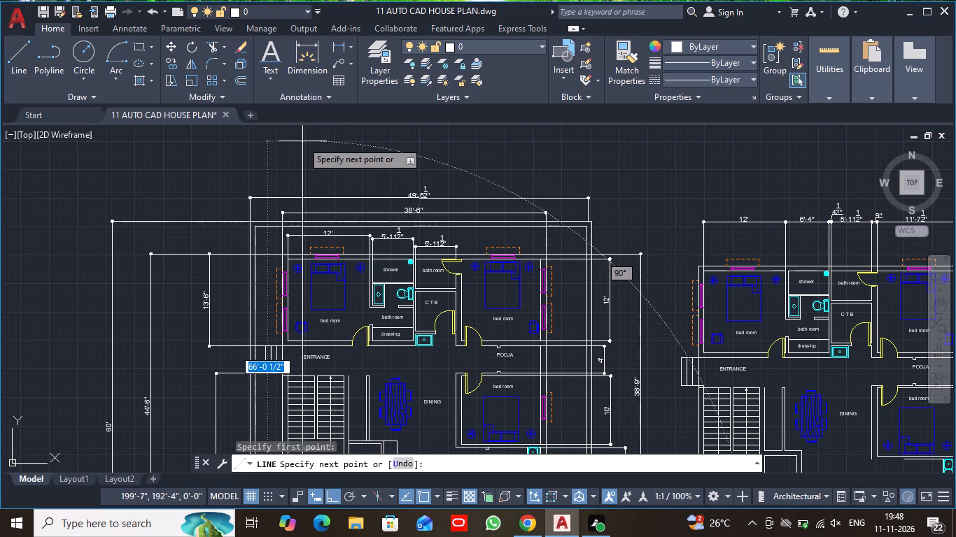
middle_drag(302, 141, 308, 0)
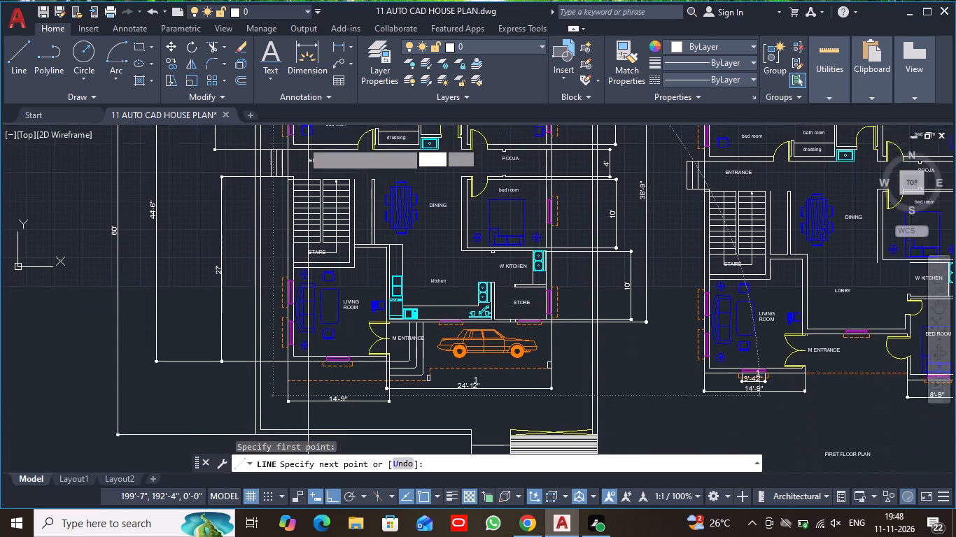
middle_drag(308, 0, 308, 13)
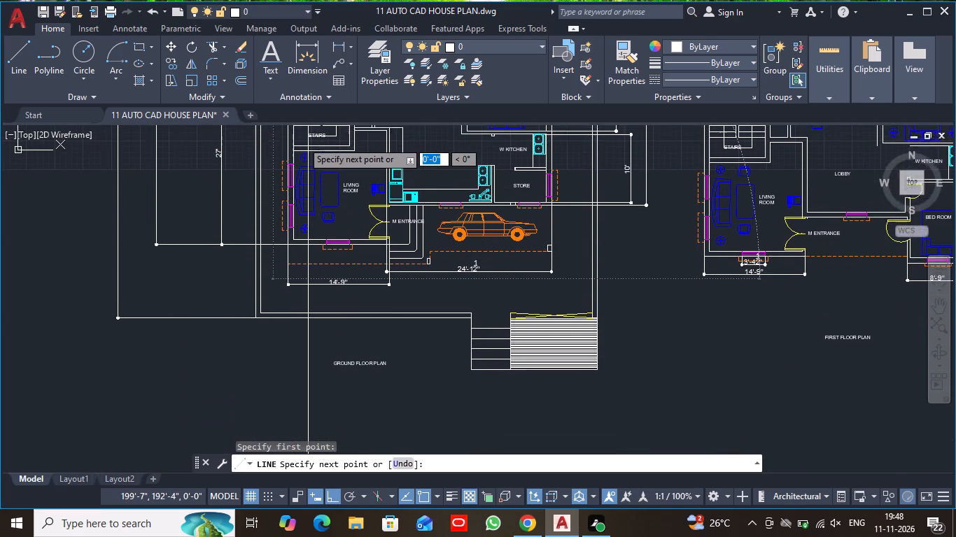
middle_drag(308, 13, 308, 55)
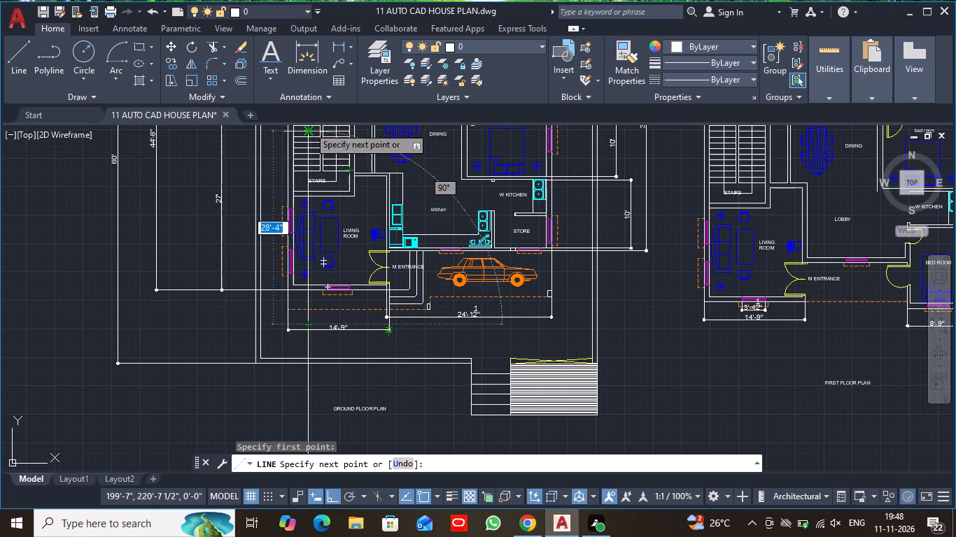
middle_drag(309, 127, 274, 502)
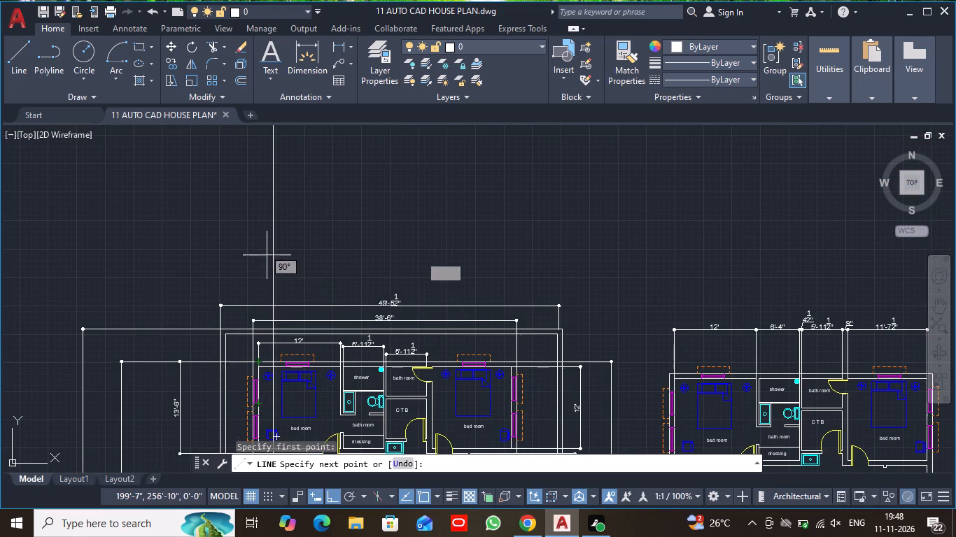
click(273, 235)
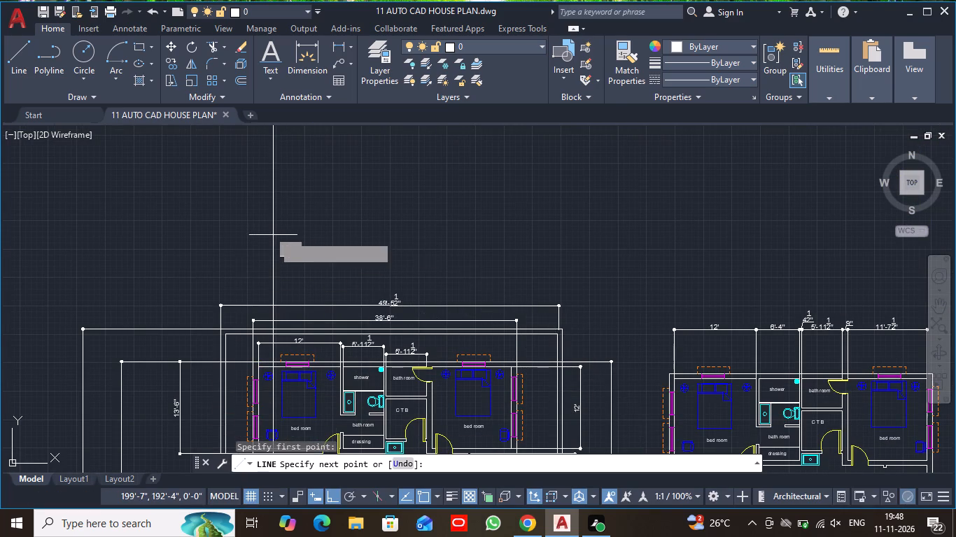
click(370, 233)
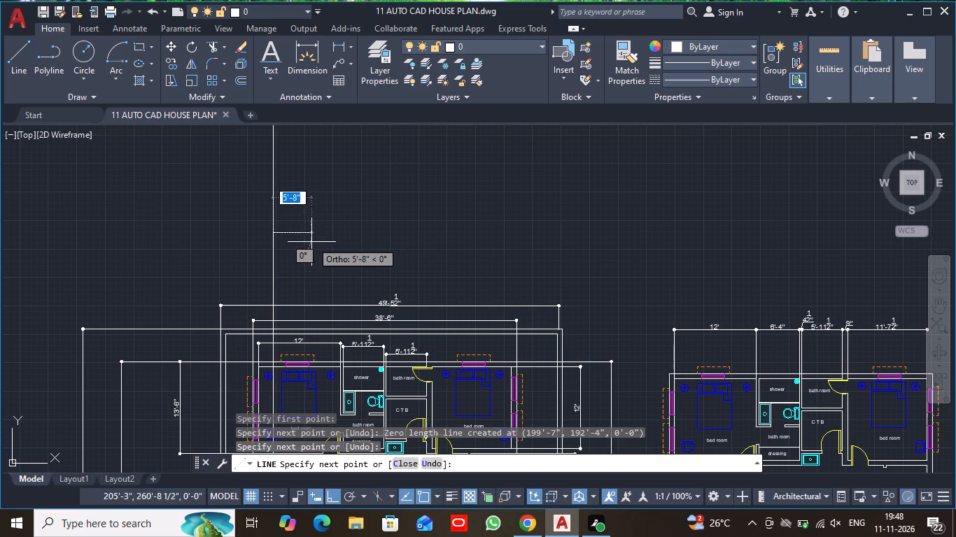
Draw a horizontal line about 5'-2" long to the right from the vertical line's upper end, above the ground floor plan.
scroll(311, 242, up, 3)
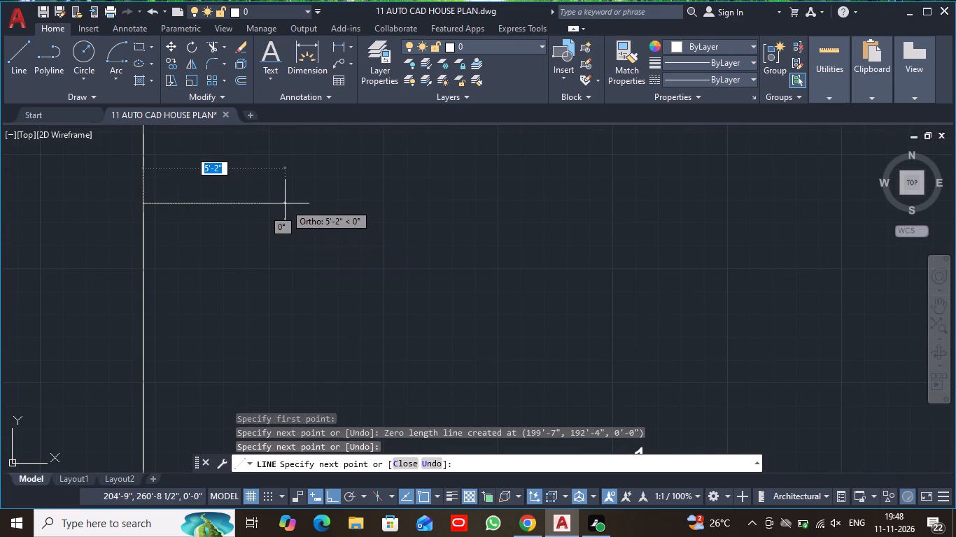
click(285, 203)
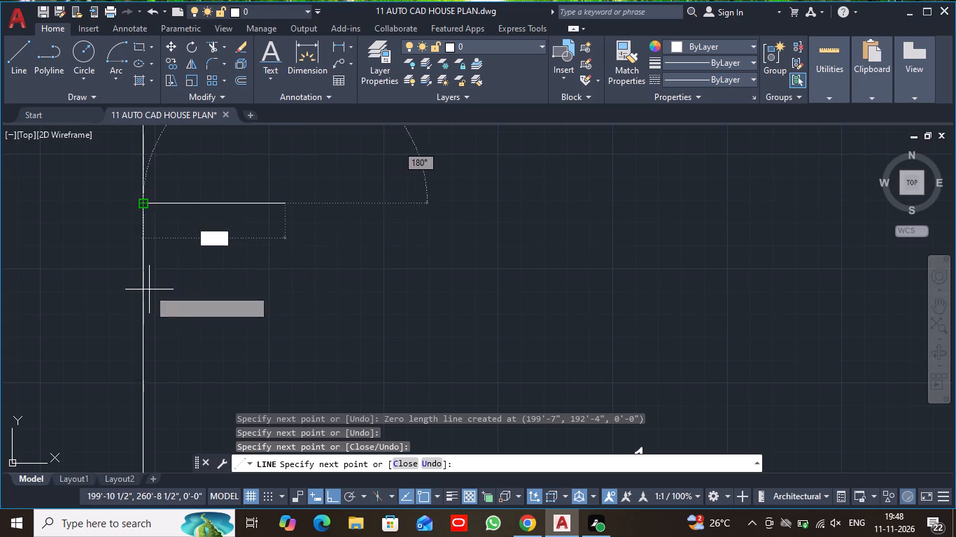
click(288, 207)
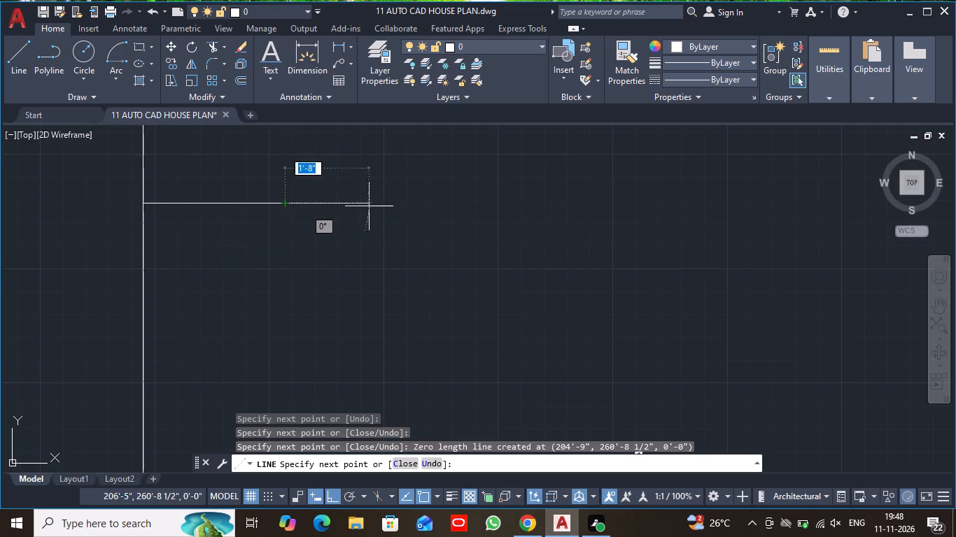
key(Escape)
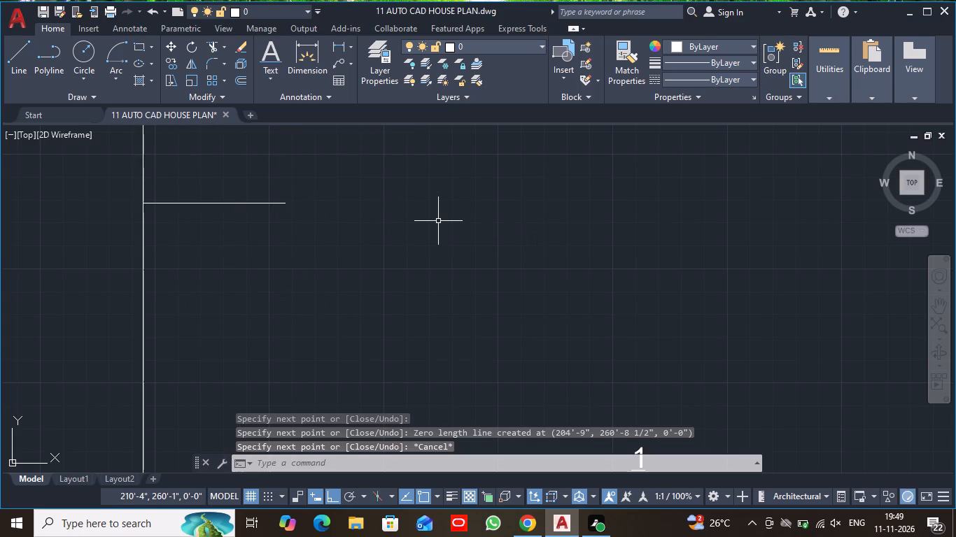
With Ortho off, close the triangular section marker with a sloping line about 6'-5" long from the horizontal line's free end to the vertical line.
scroll(438, 221, down, 3)
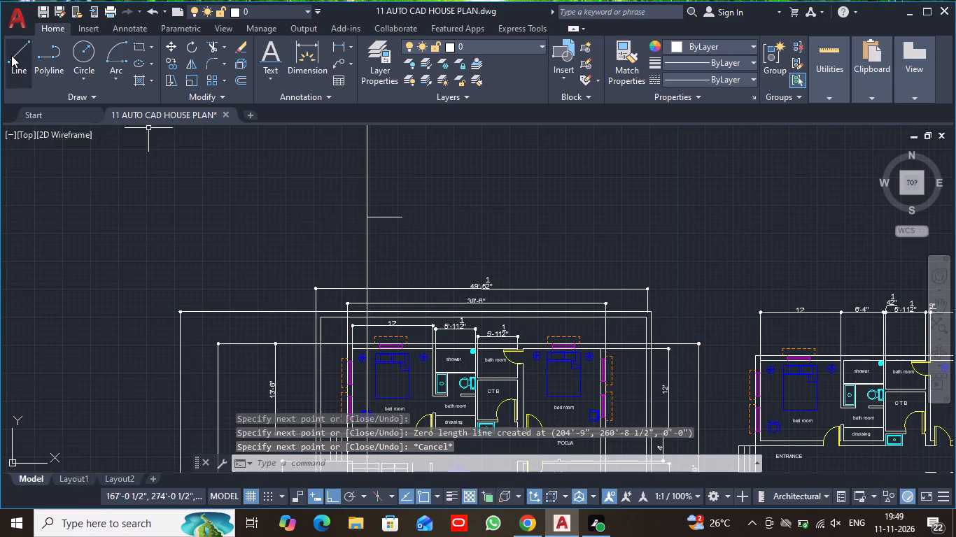
click(11, 54)
scroll(412, 239, up, 2)
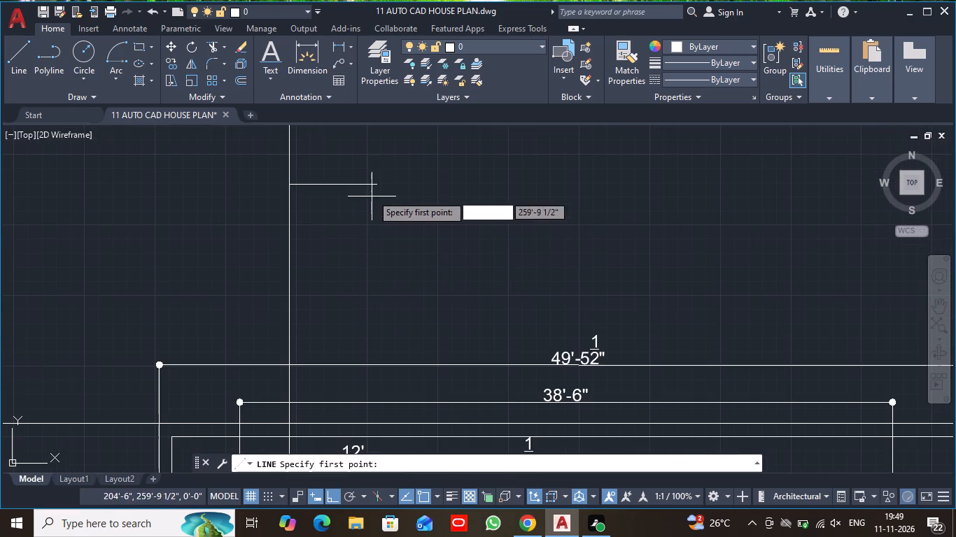
click(377, 185)
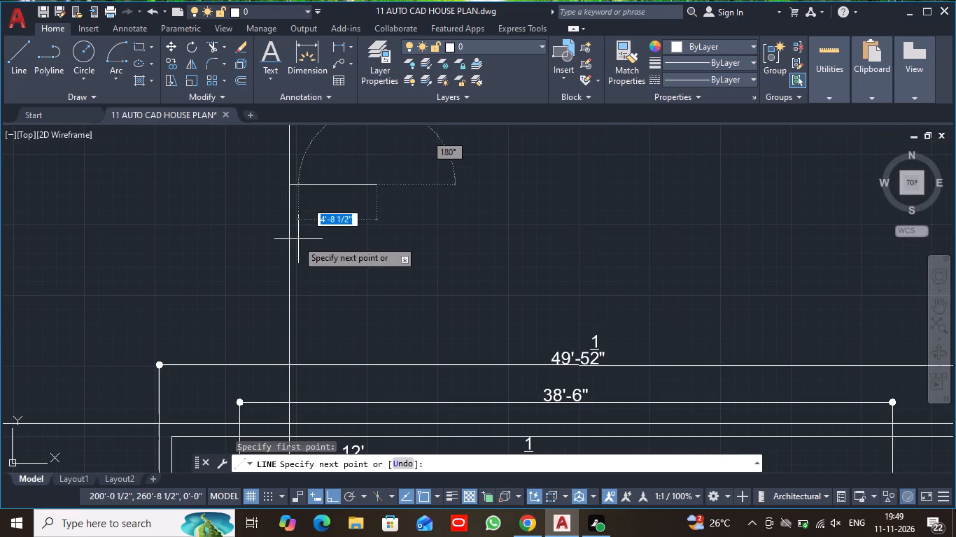
middle_drag(304, 237, 322, 347)
scroll(315, 301, down, 3)
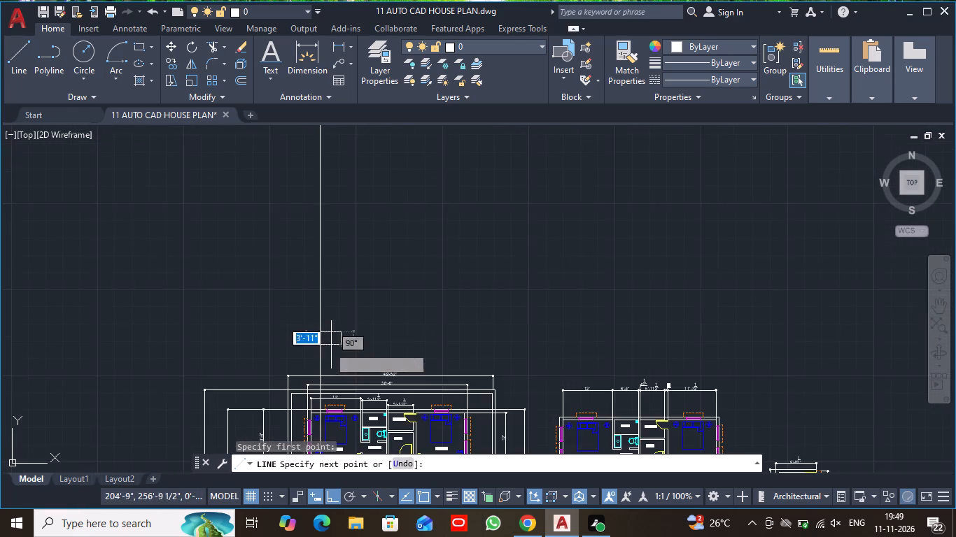
scroll(338, 336, down, 2)
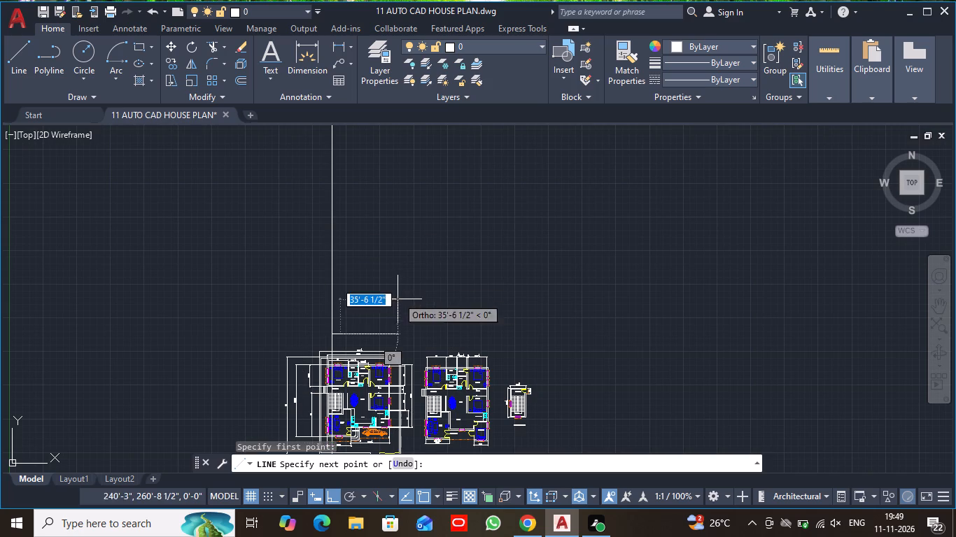
middle_drag(368, 338, 351, 201)
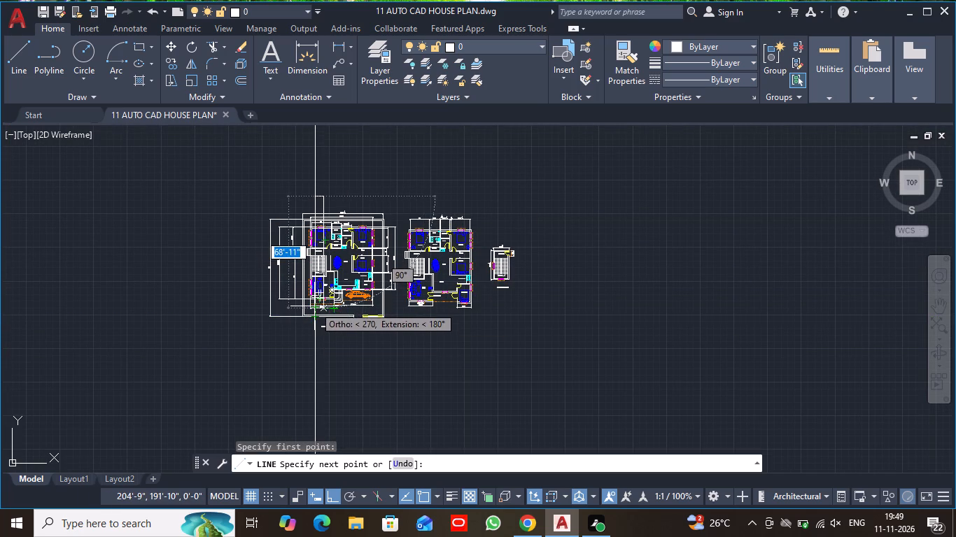
scroll(315, 310, up, 5)
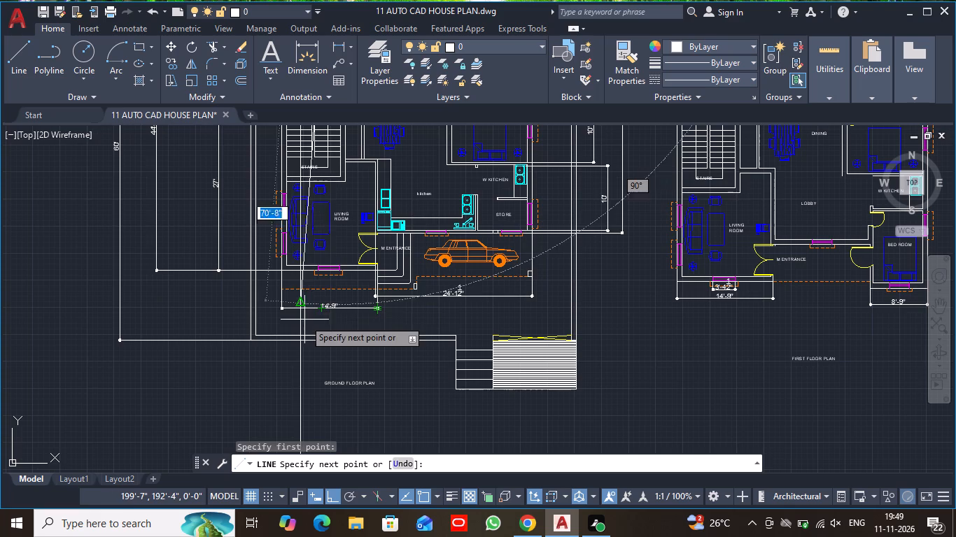
scroll(304, 299, up, 2)
scroll(304, 299, down, 1)
scroll(304, 299, up, 1)
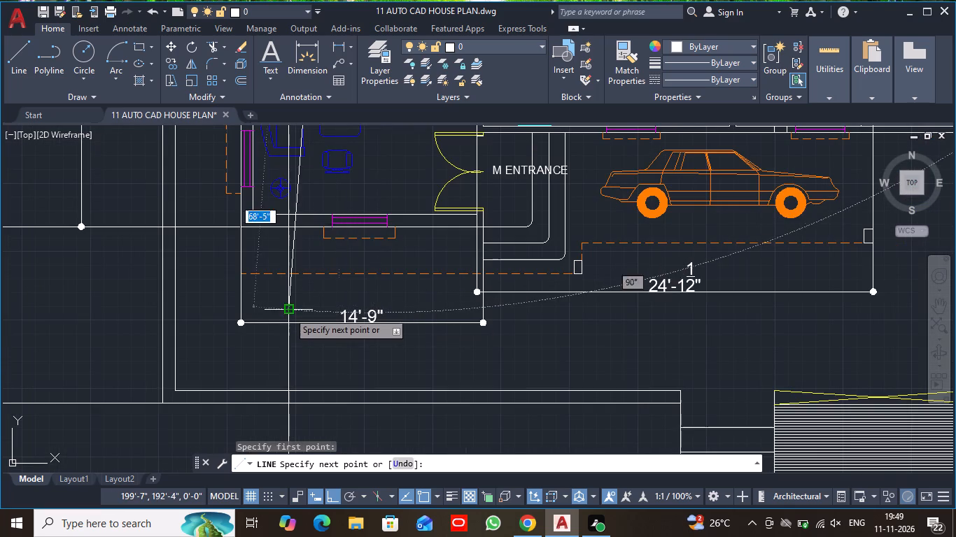
middle_drag(329, 130, 309, 478)
scroll(324, 314, down, 2)
middle_drag(323, 291, 324, 486)
scroll(323, 480, down, 1)
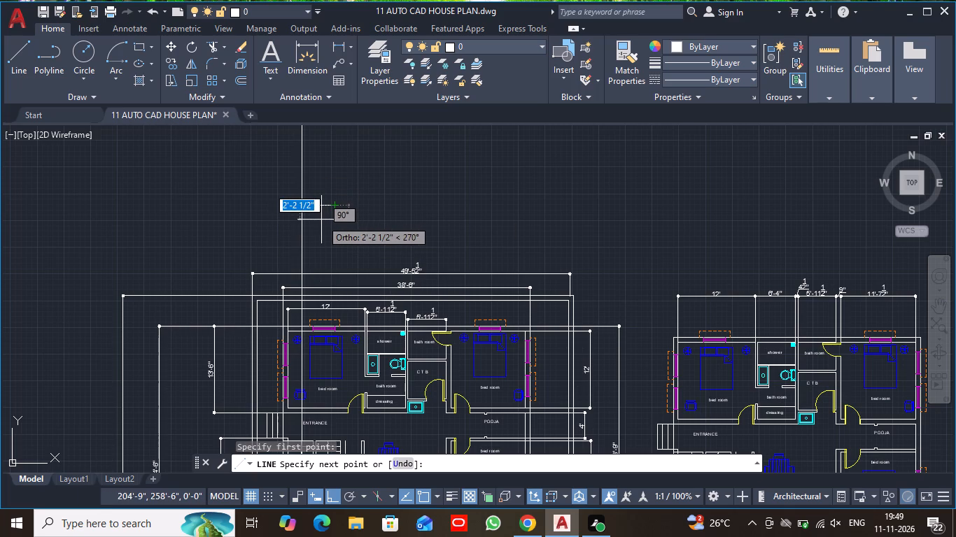
key(F8)
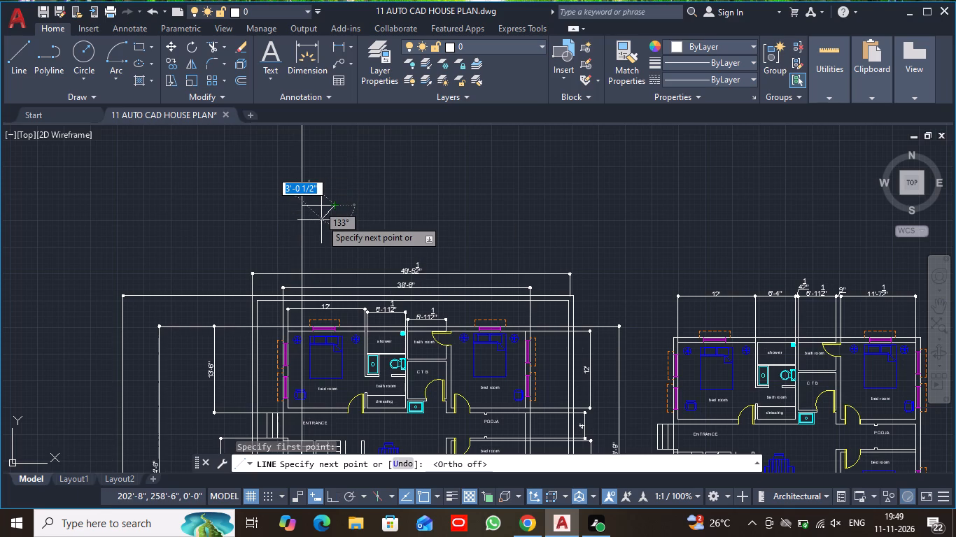
scroll(321, 220, up, 2)
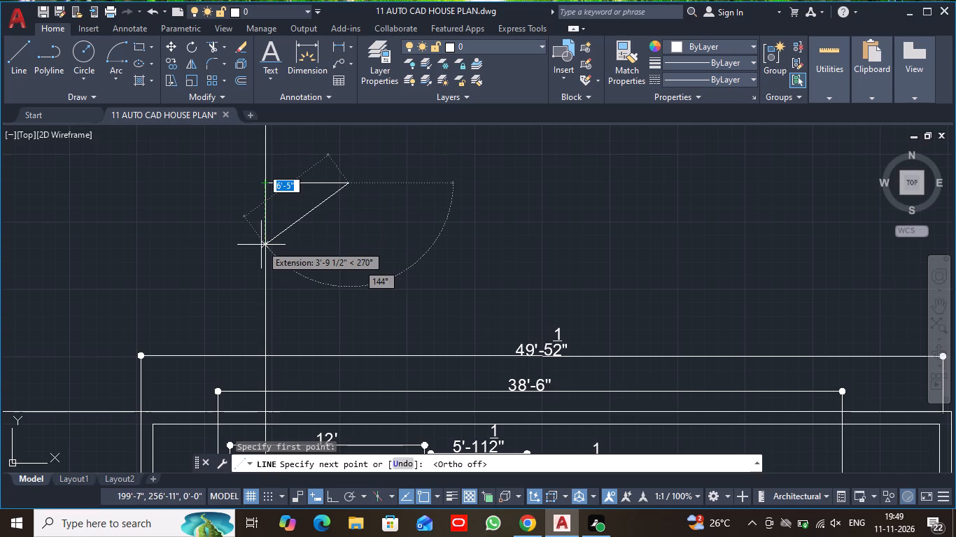
click(266, 245)
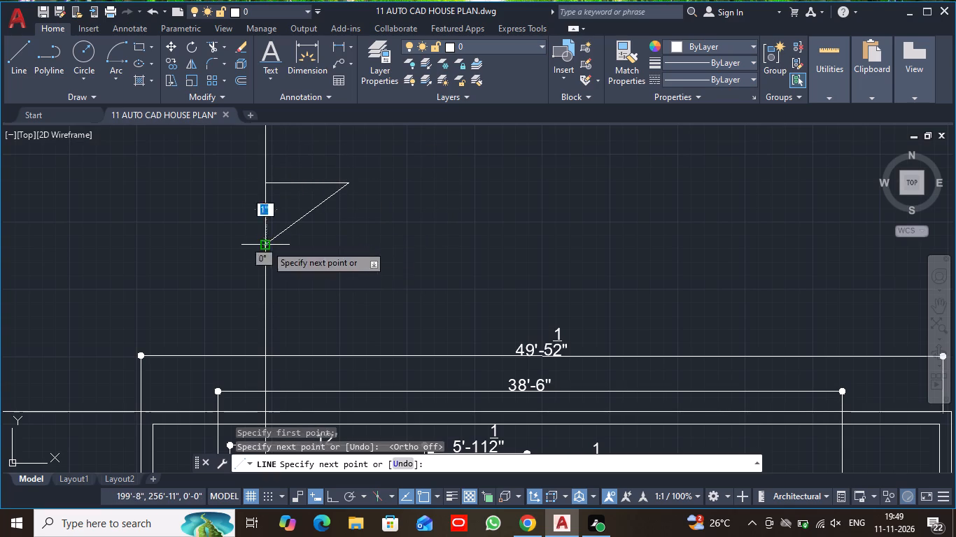
key(Escape)
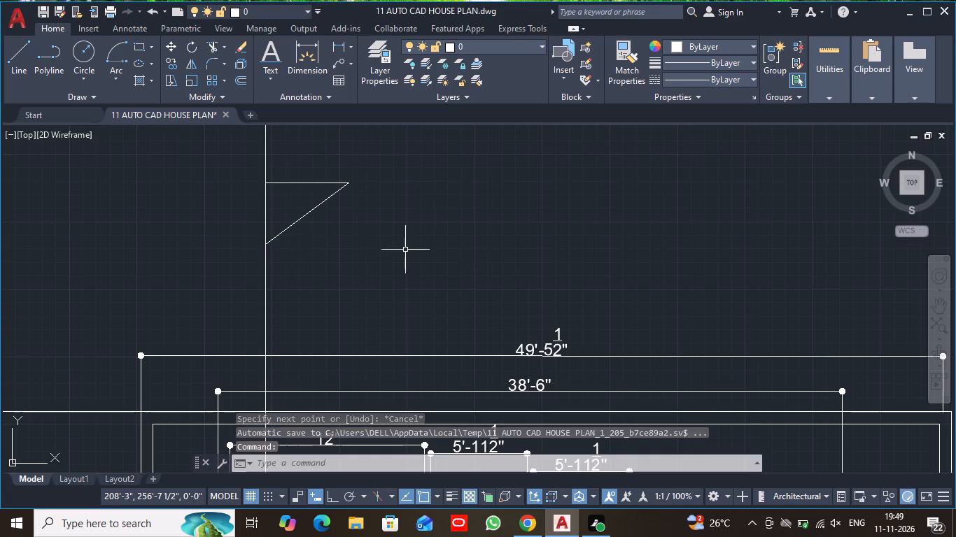
Start the Trim command for the vertical construction line around the triangular marker above the ground floor plan.
scroll(411, 249, down, 5)
middle_drag(518, 210, 409, 209)
scroll(335, 208, up, 2)
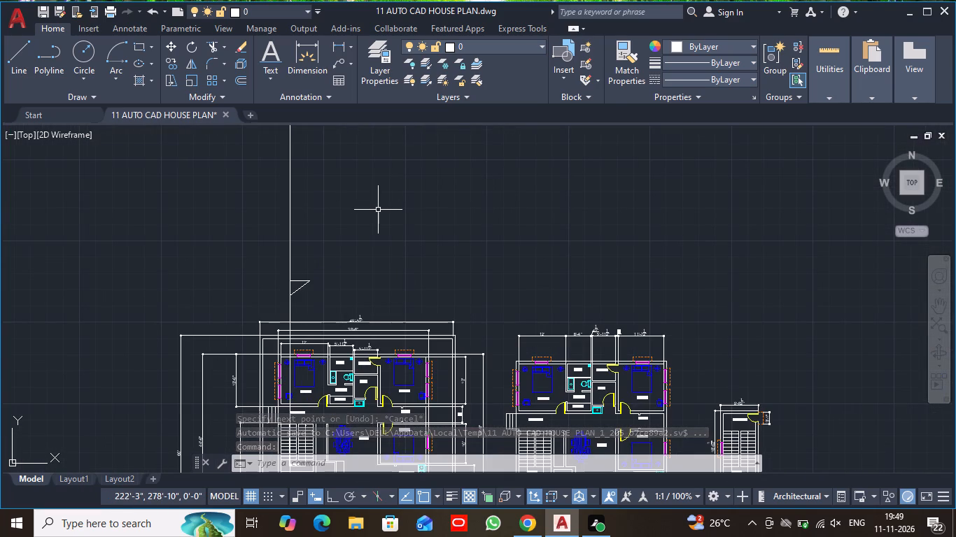
text(TR)
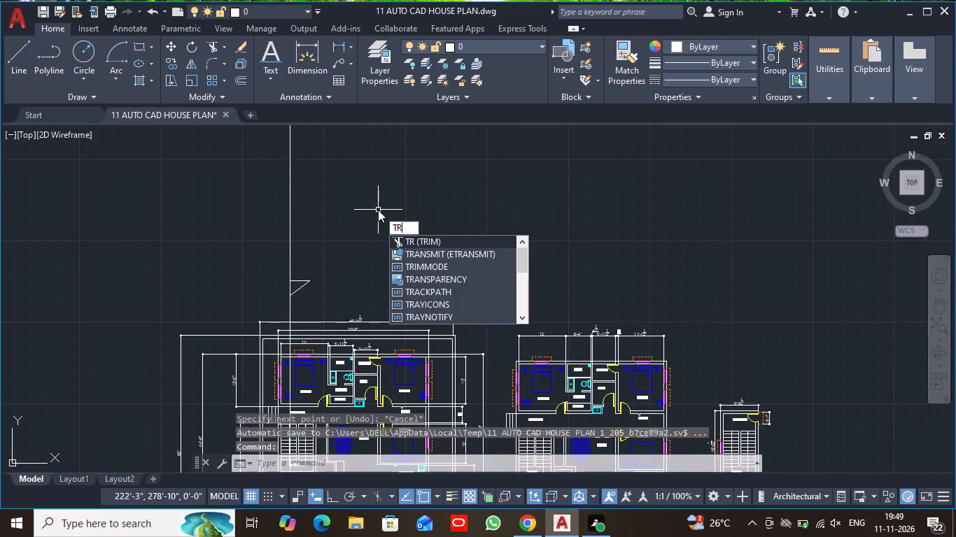
key(Return)
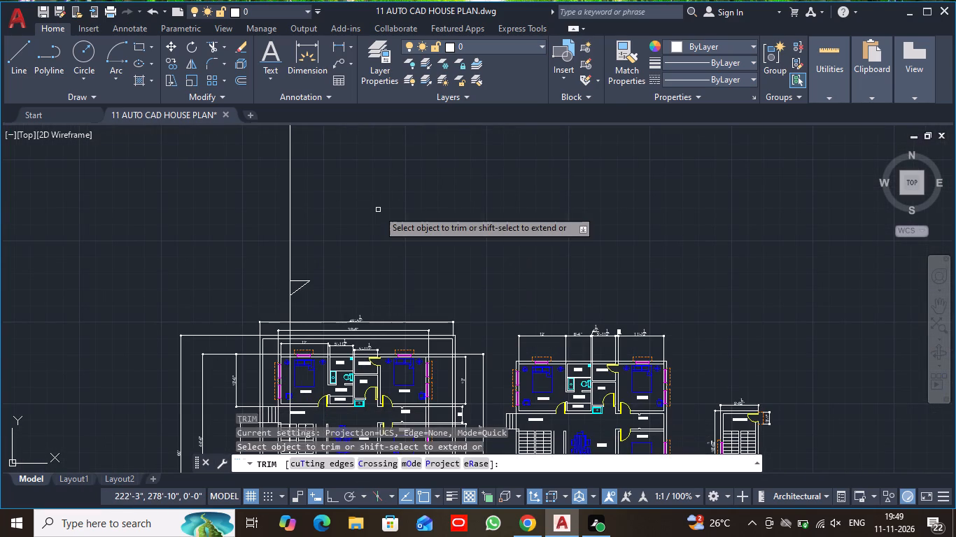
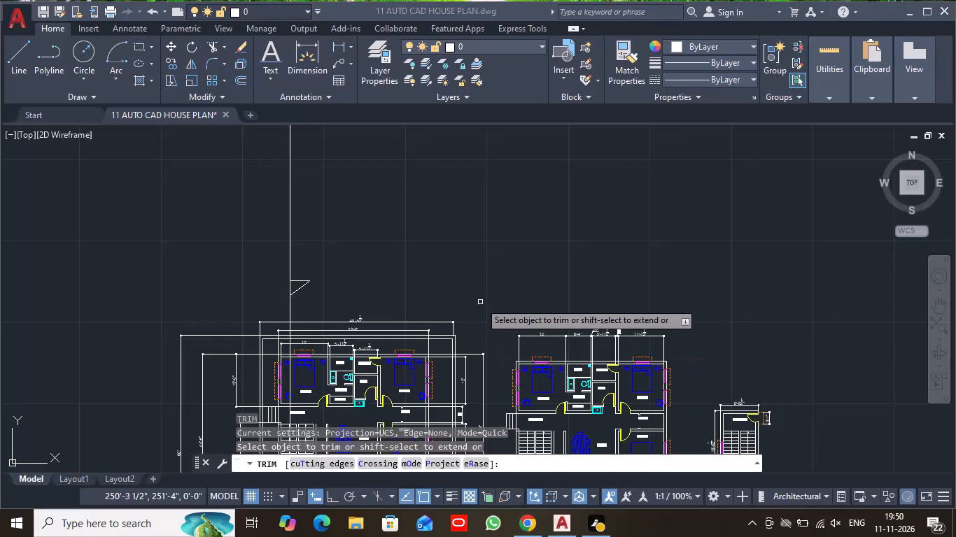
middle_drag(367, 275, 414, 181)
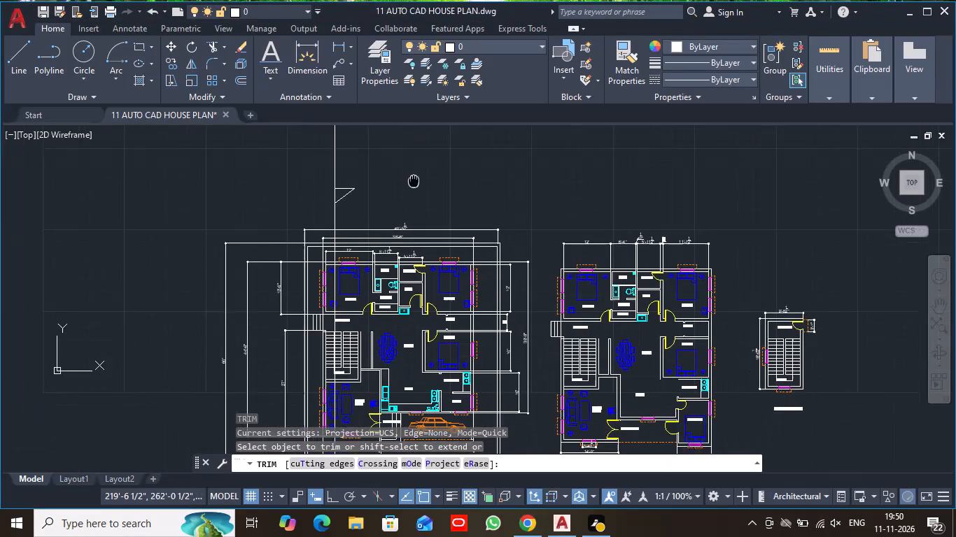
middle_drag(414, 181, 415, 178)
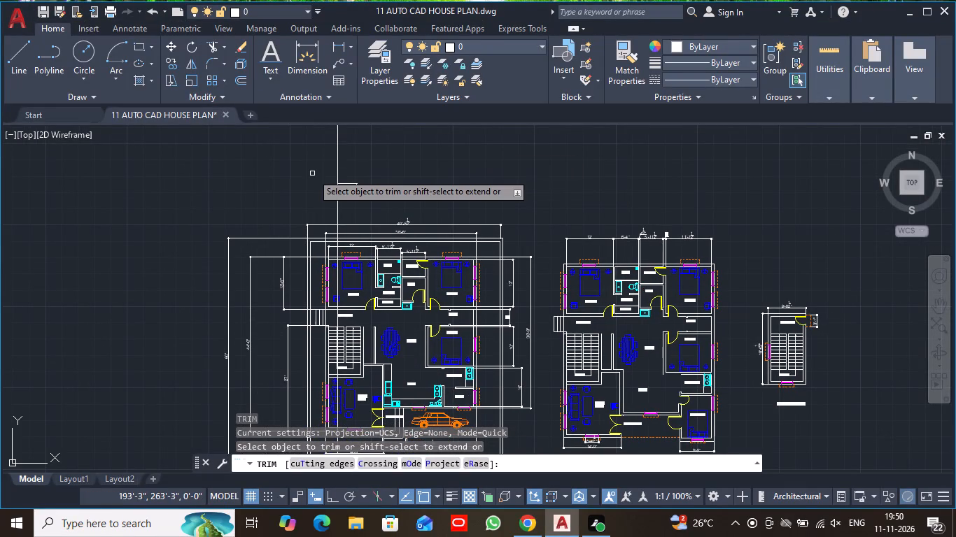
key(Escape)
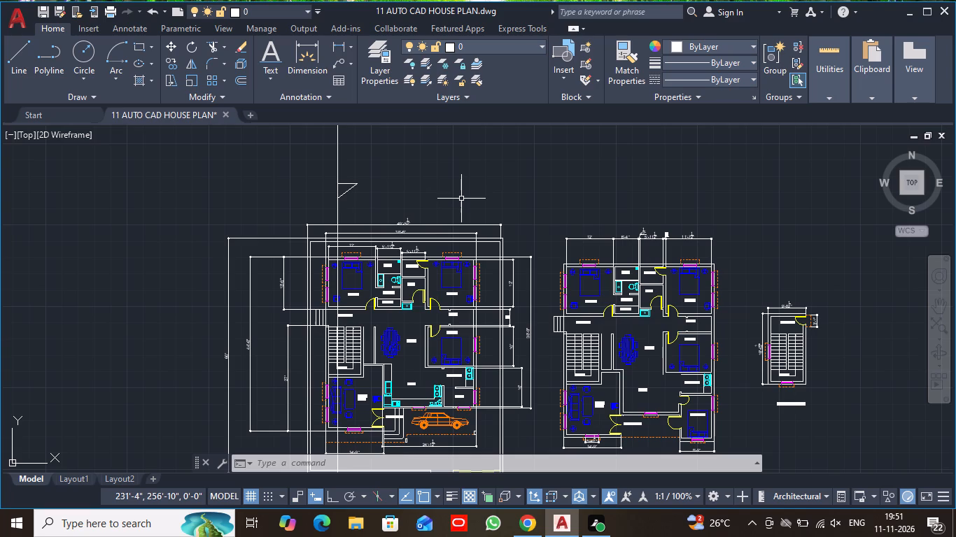
Mirror the triangular section marker about a horizontal axis through the ground floor plan, with Ortho on and the original kept.
scroll(461, 199, down, 2)
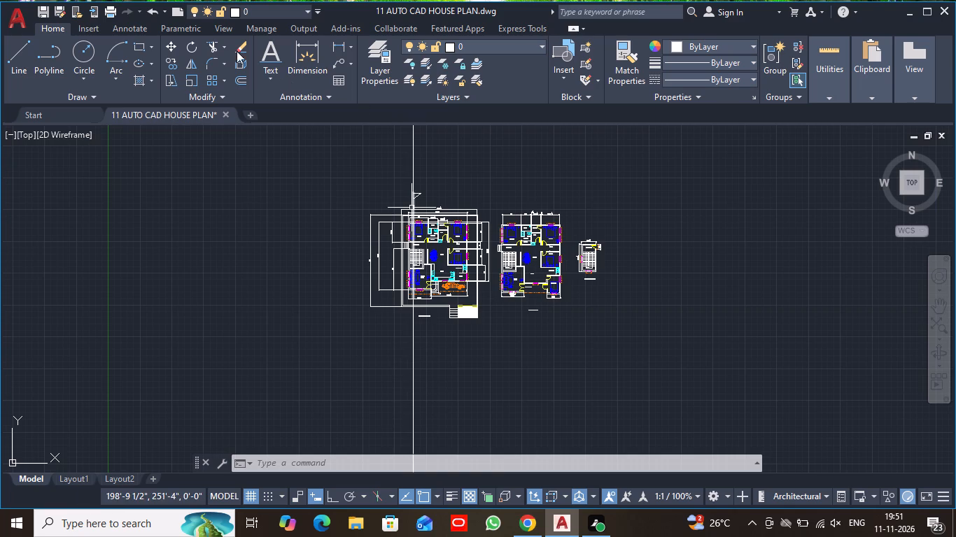
scroll(410, 194, up, 3)
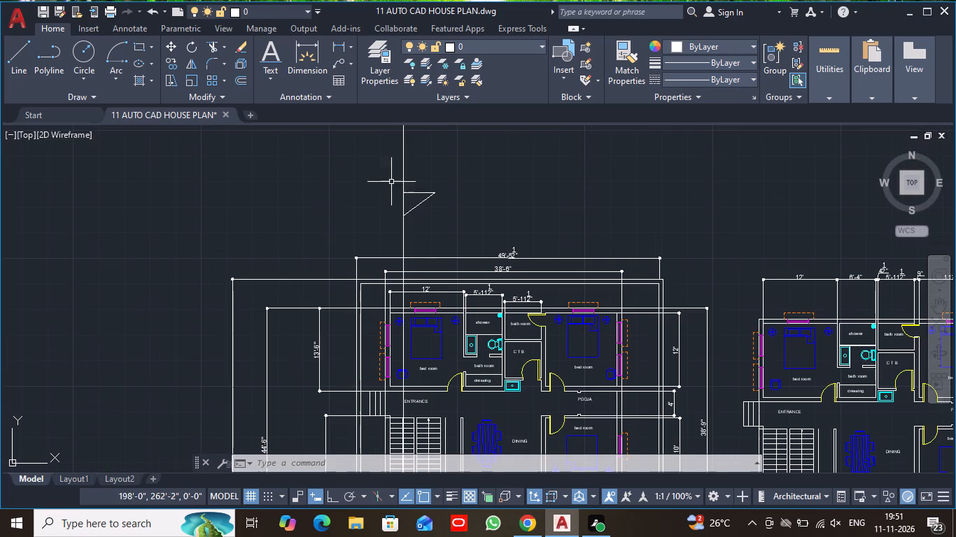
click(388, 178)
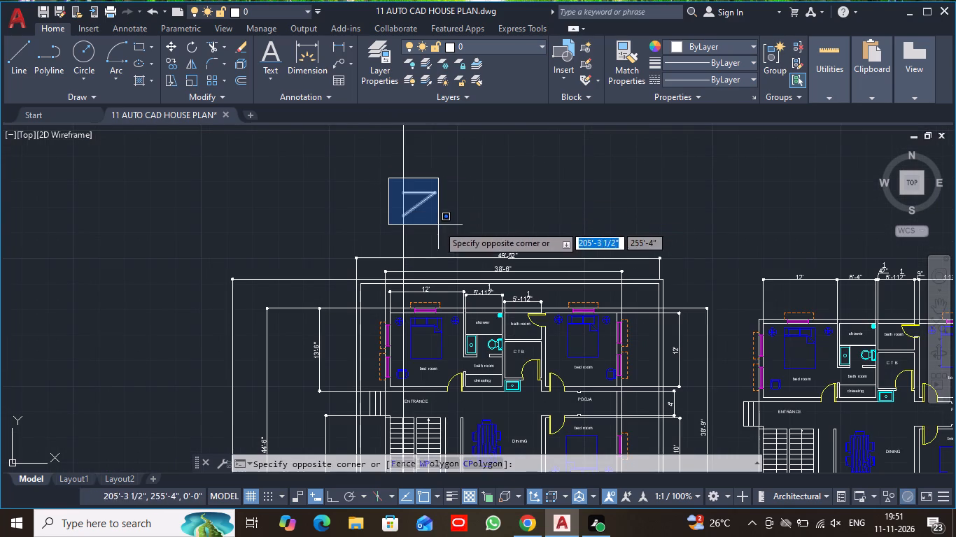
click(438, 225)
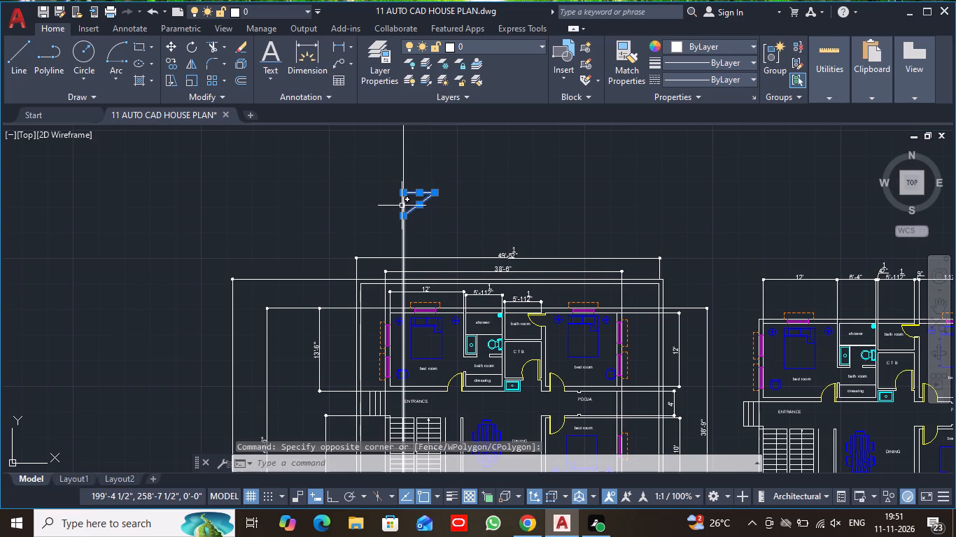
click(192, 64)
scroll(572, 303, down, 2)
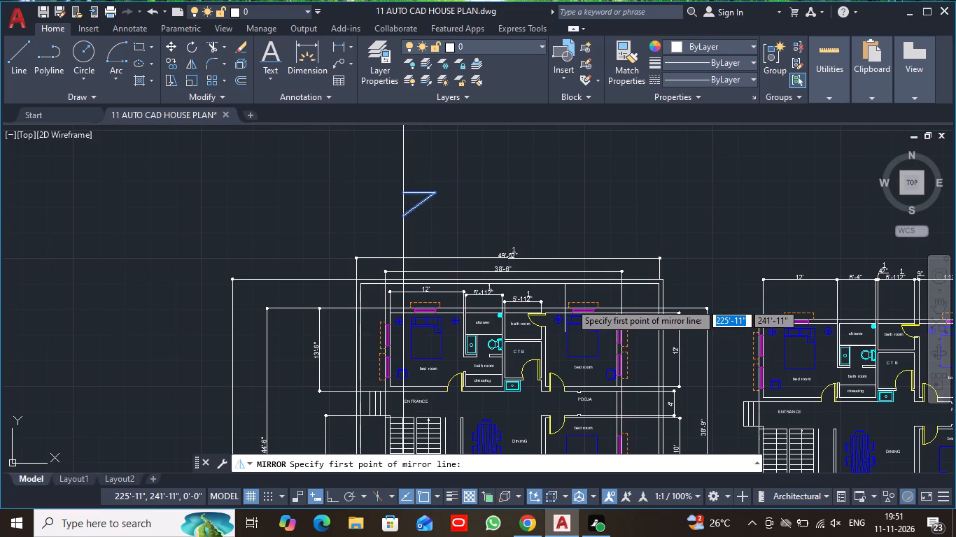
middle_drag(586, 345, 572, 199)
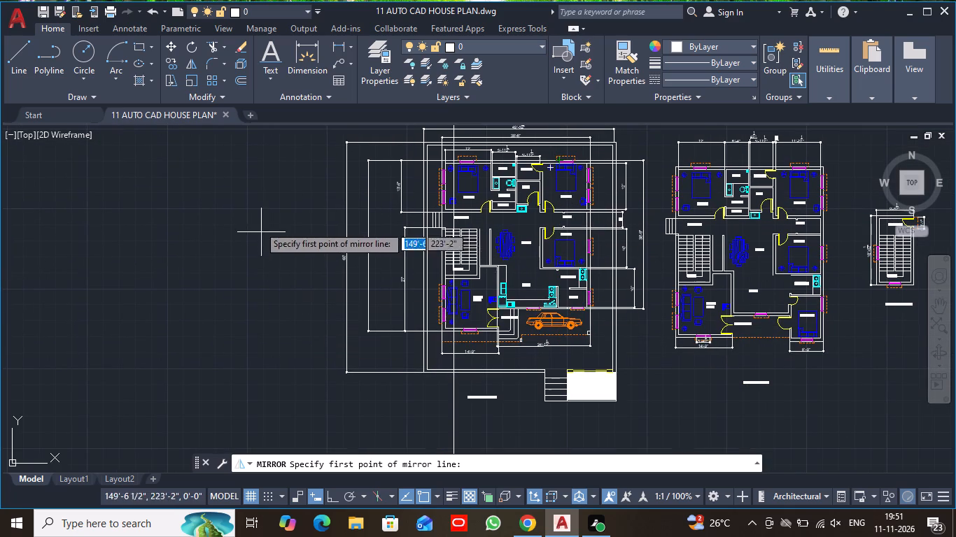
click(273, 254)
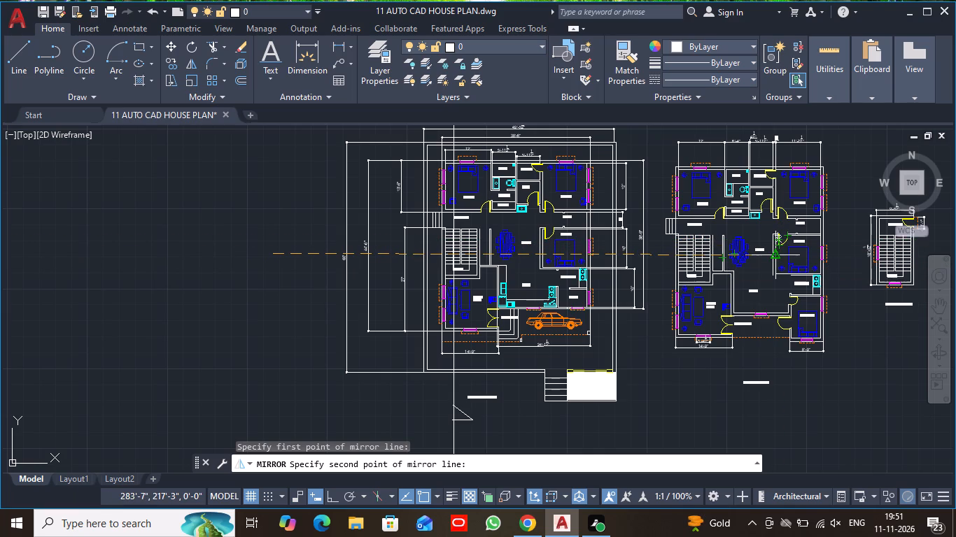
click(330, 493)
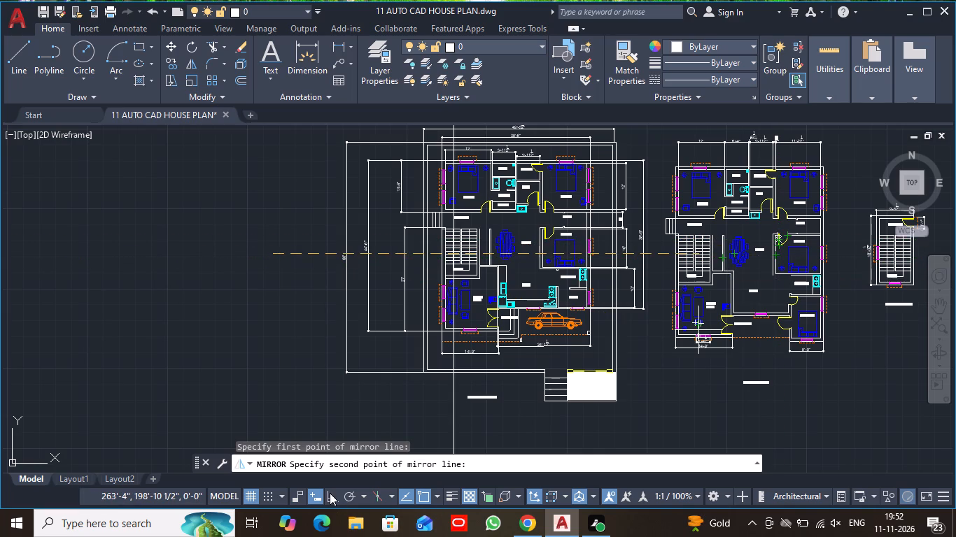
click(668, 367)
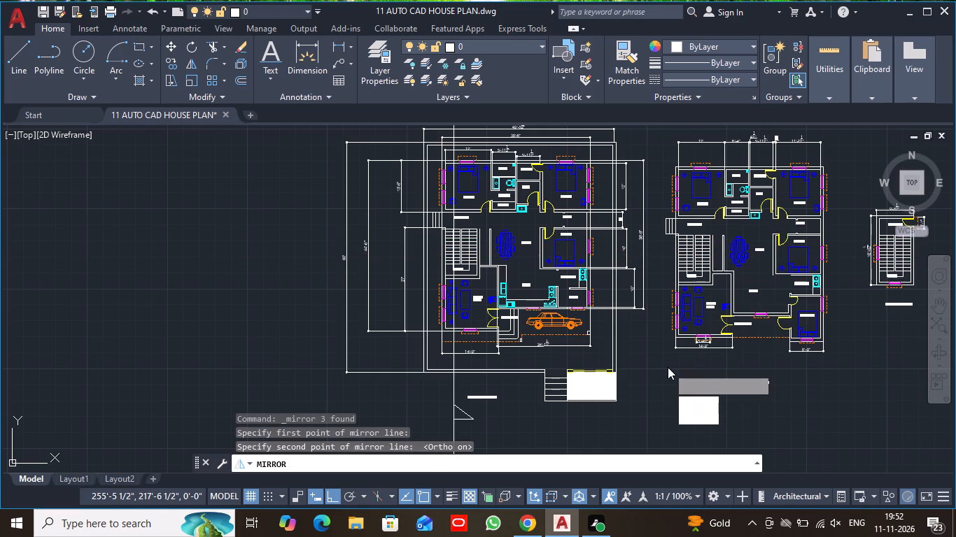
drag(699, 419, 668, 367)
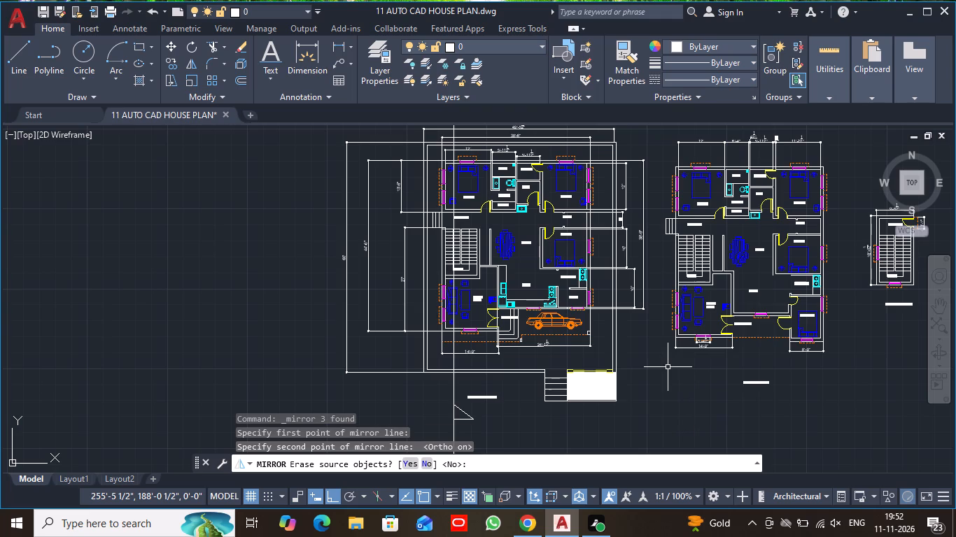
scroll(585, 364, down, 2)
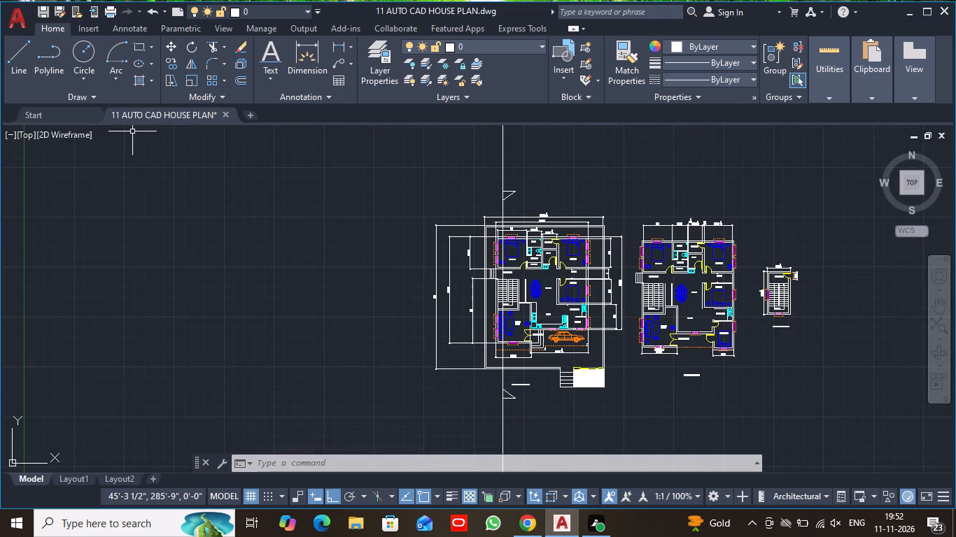
Trim the vertical construction line above the upper triangular marker and below the lower one.
text(TR)
key(space)
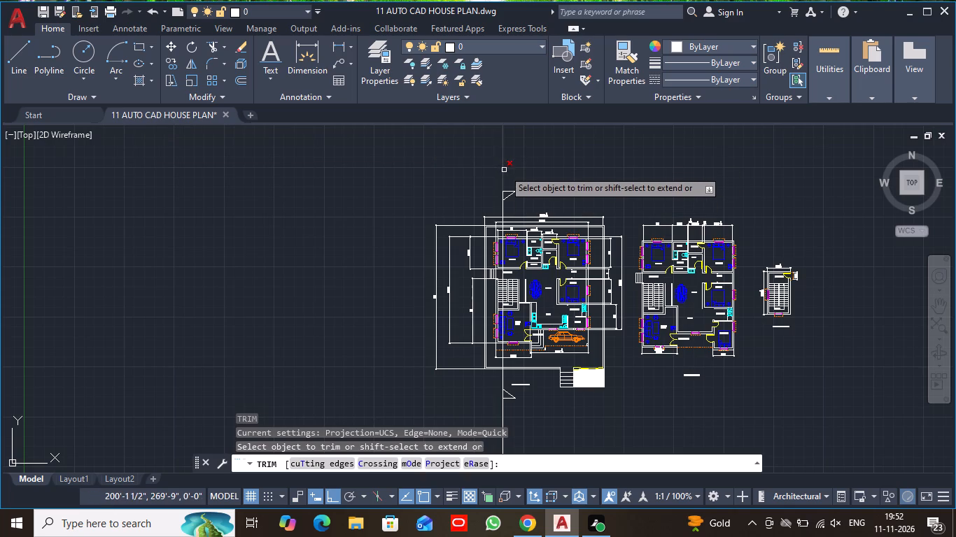
click(504, 170)
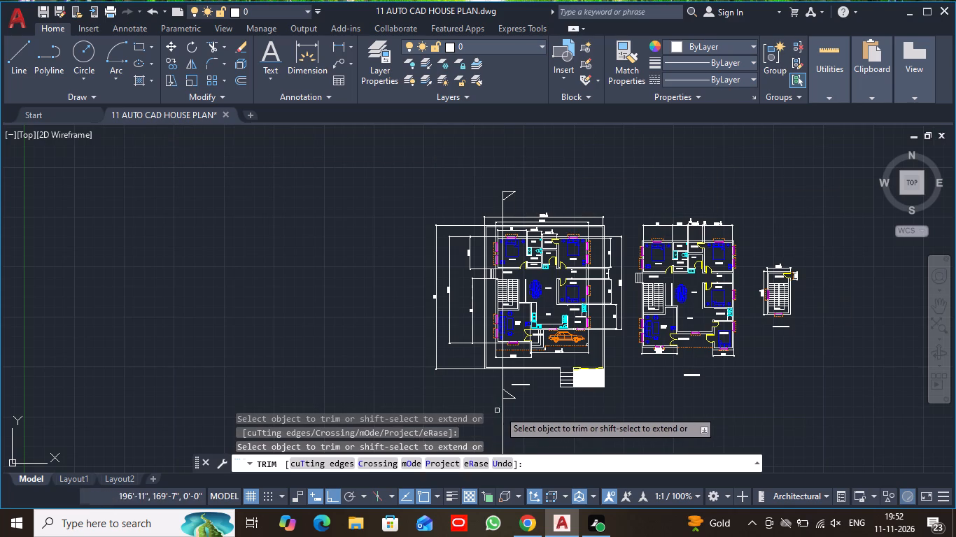
click(503, 410)
middle_drag(361, 311, 152, 280)
key(Escape)
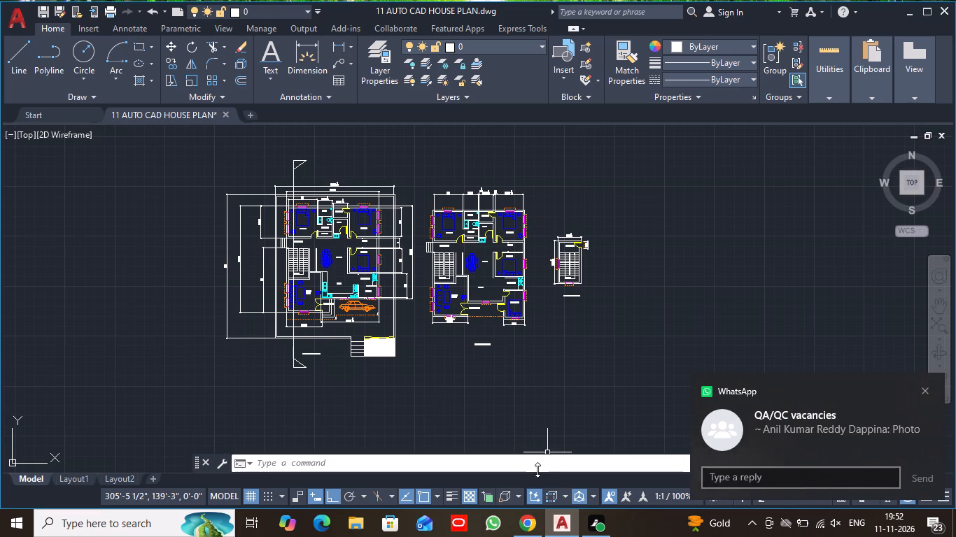
Copy the GROUND FLOOR PLAN title into the triangular section marker below the ground floor plan, with Ortho off.
scroll(537, 470, down, 1)
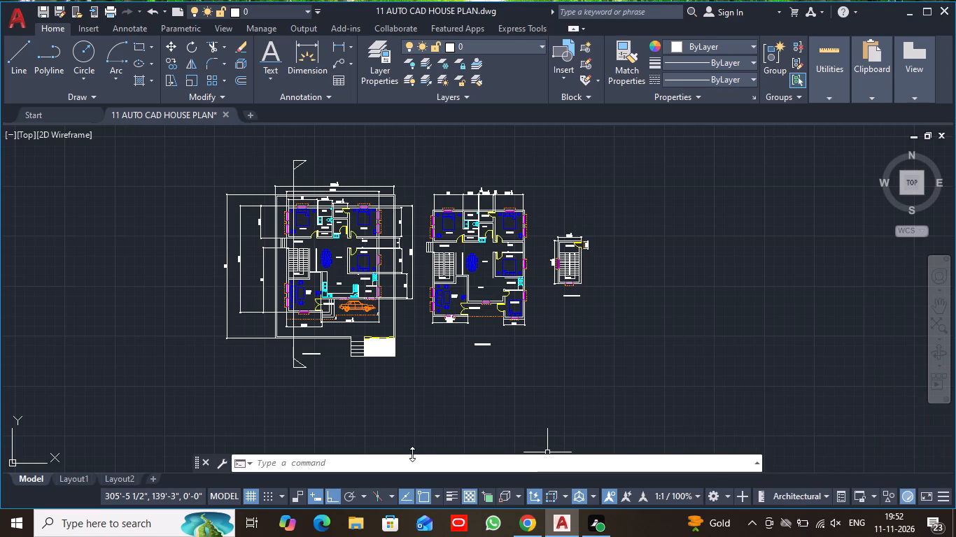
scroll(351, 410, up, 1)
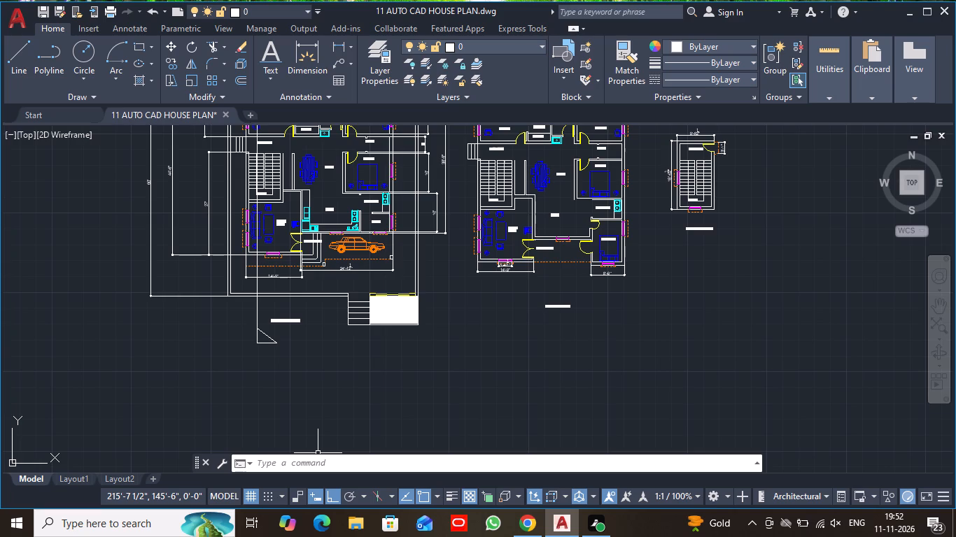
scroll(293, 373, up, 4)
middle_drag(141, 289, 402, 429)
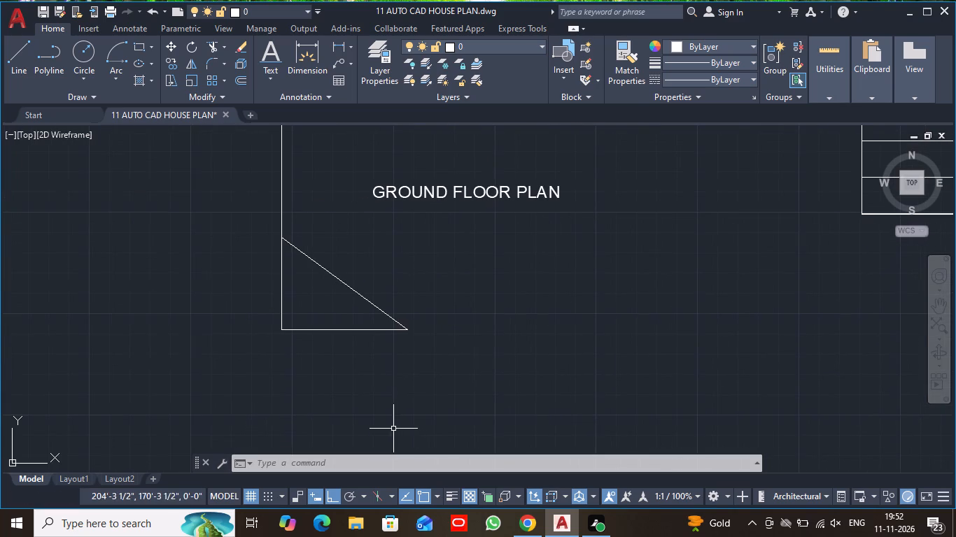
click(426, 191)
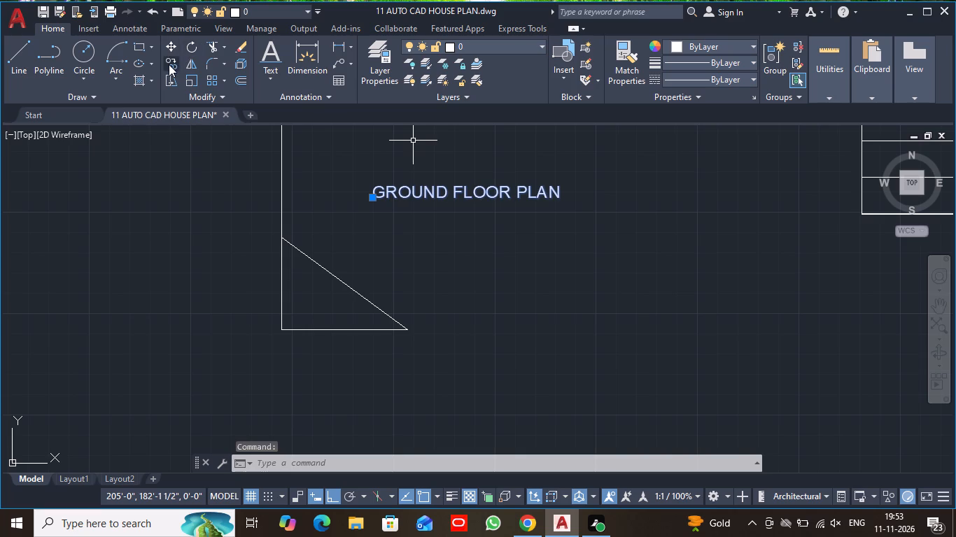
click(169, 64)
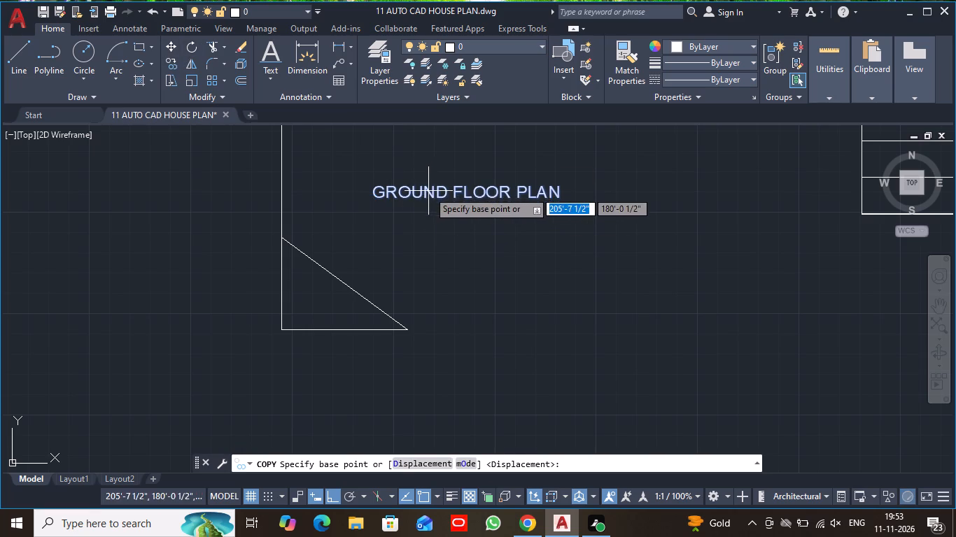
click(428, 191)
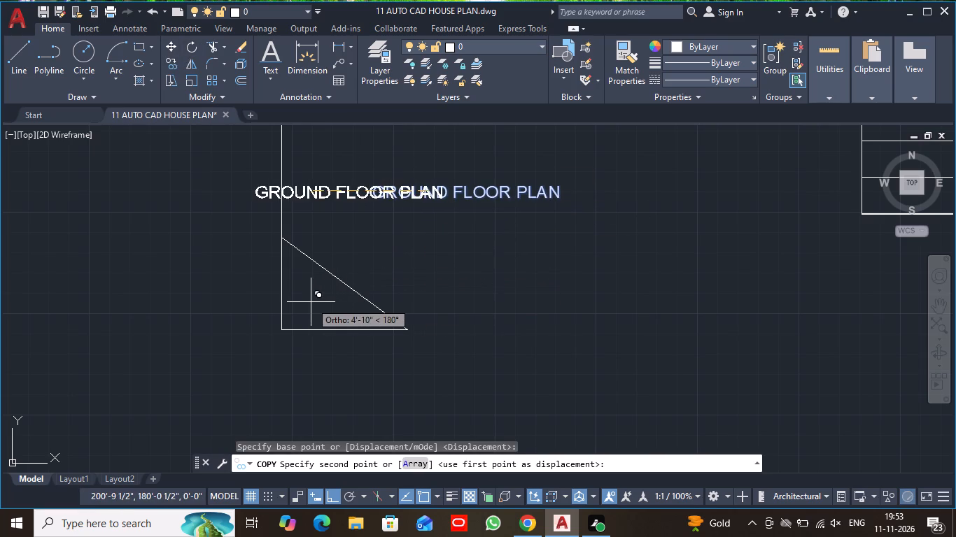
scroll(335, 344, up, 4)
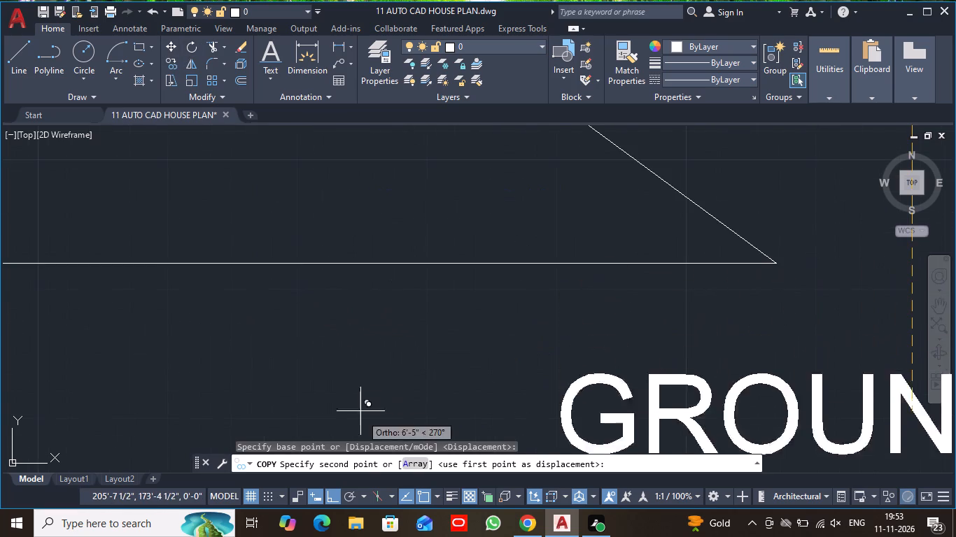
click(332, 496)
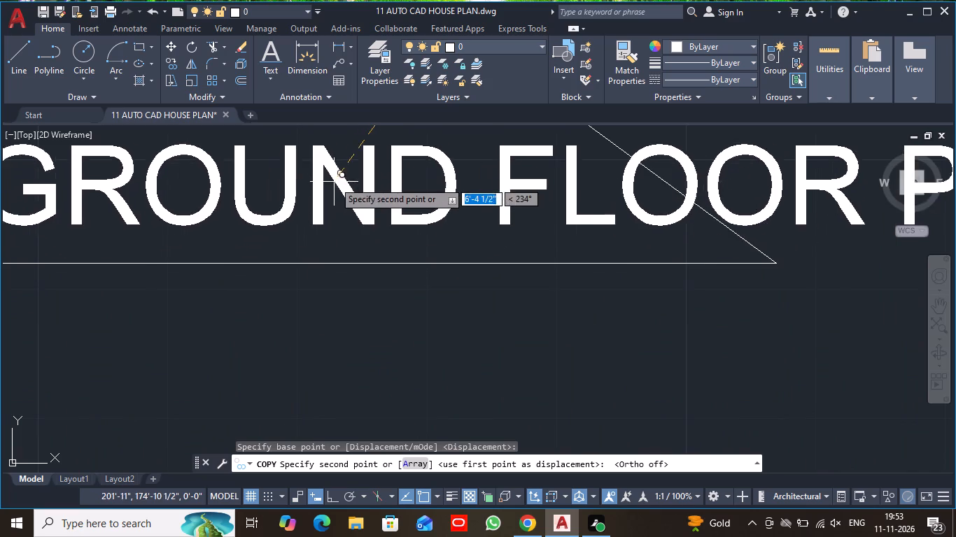
scroll(344, 178, down, 1)
middle_drag(350, 178, 430, 315)
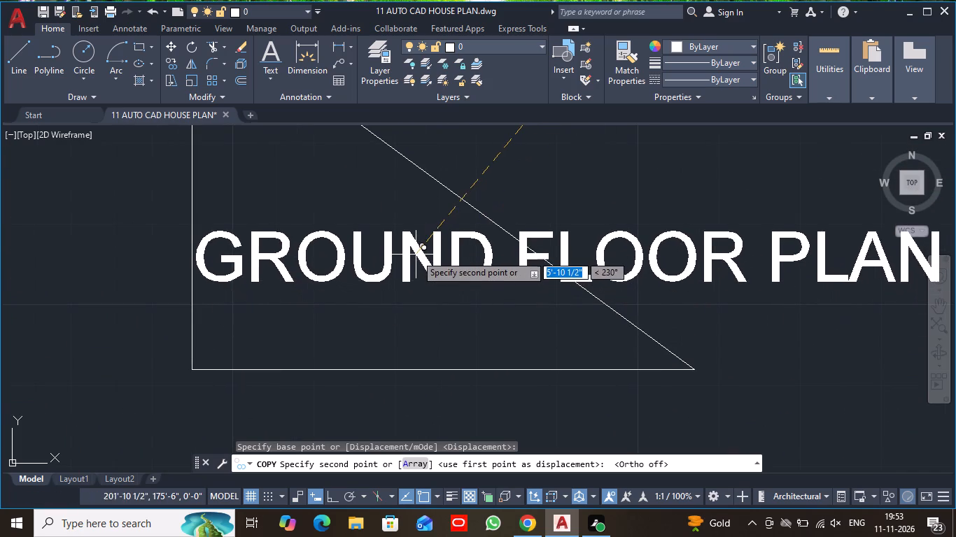
click(421, 255)
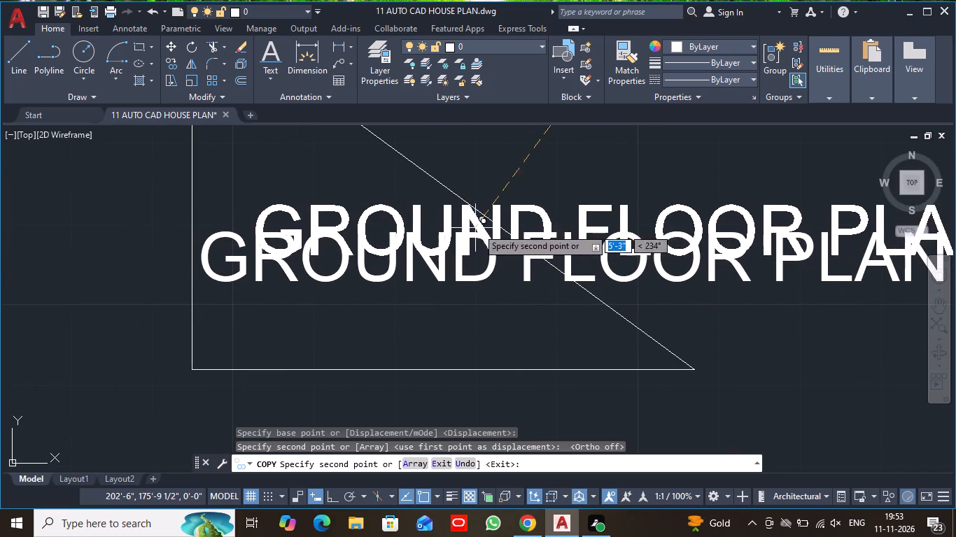
key(Escape)
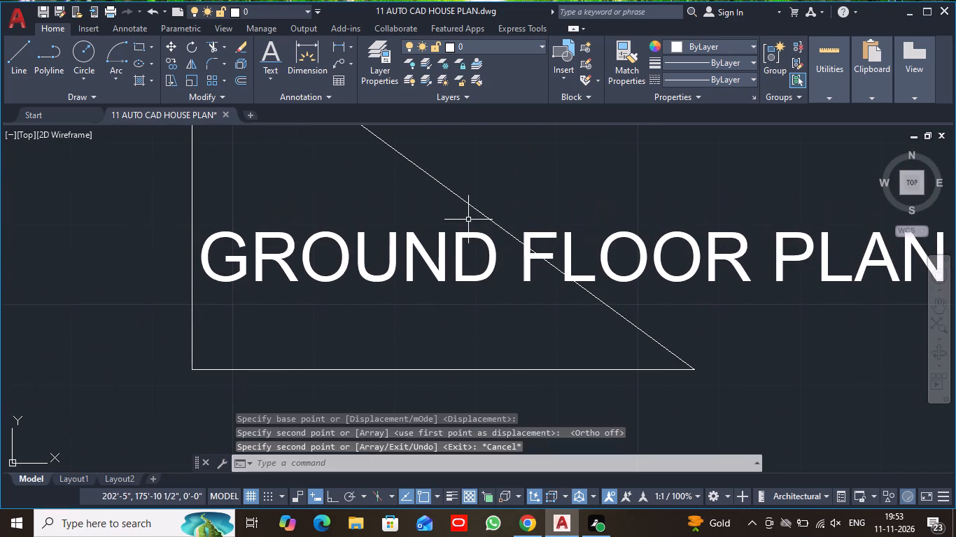
Change the copied title text inside the lower triangular section marker to A.
double_click(428, 259)
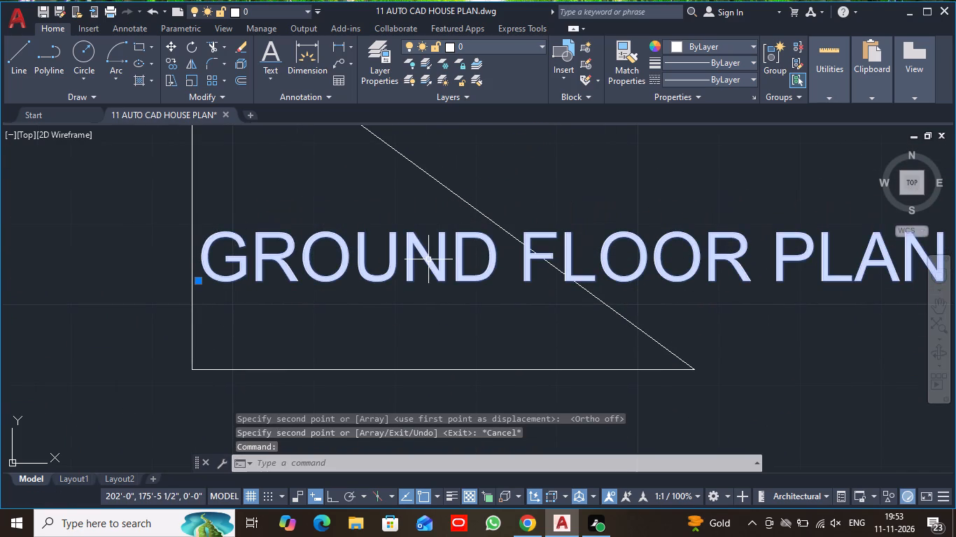
key(a)
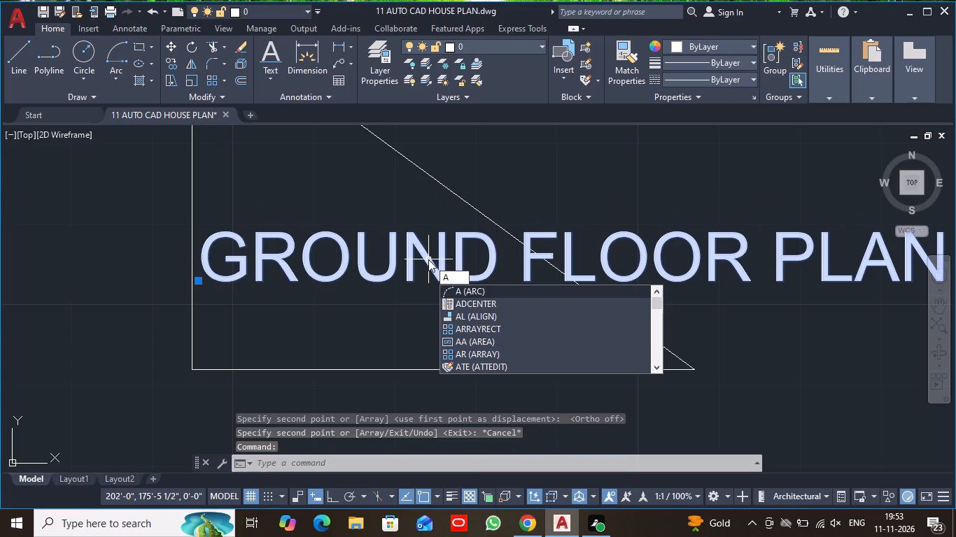
key(Escape)
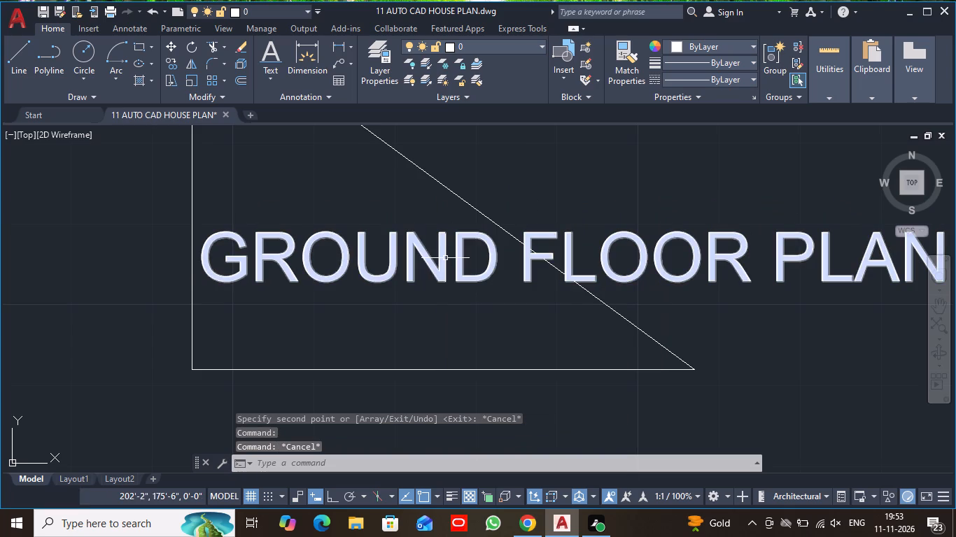
click(433, 268)
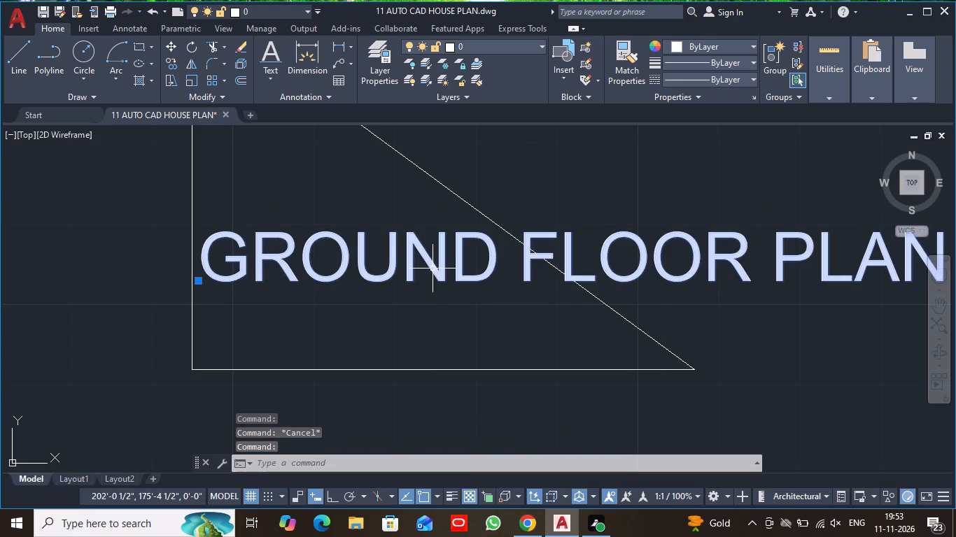
double_click(433, 268)
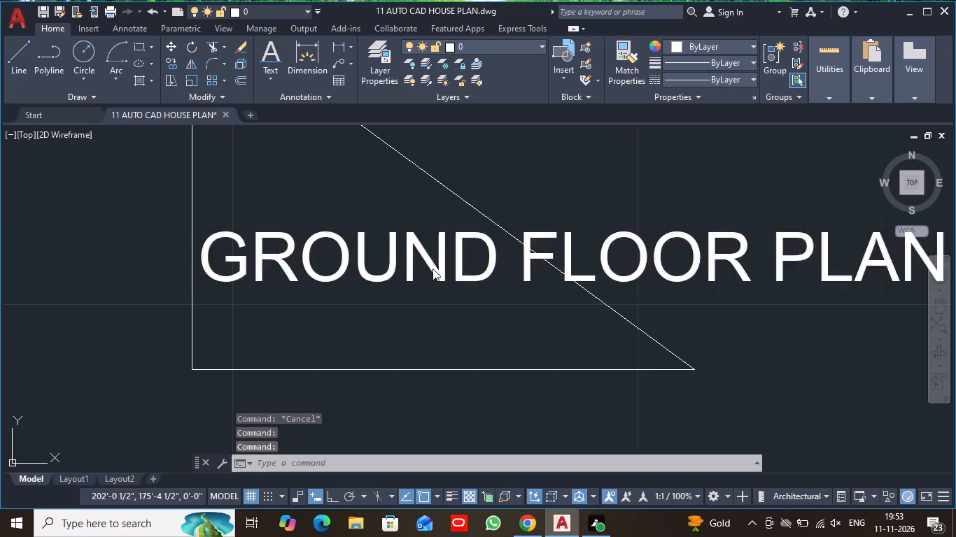
key(a)
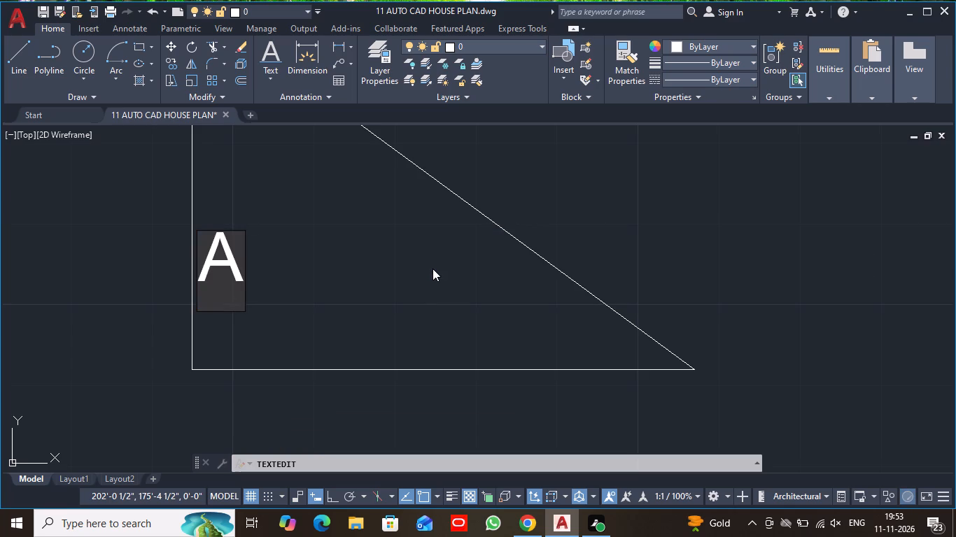
click(419, 348)
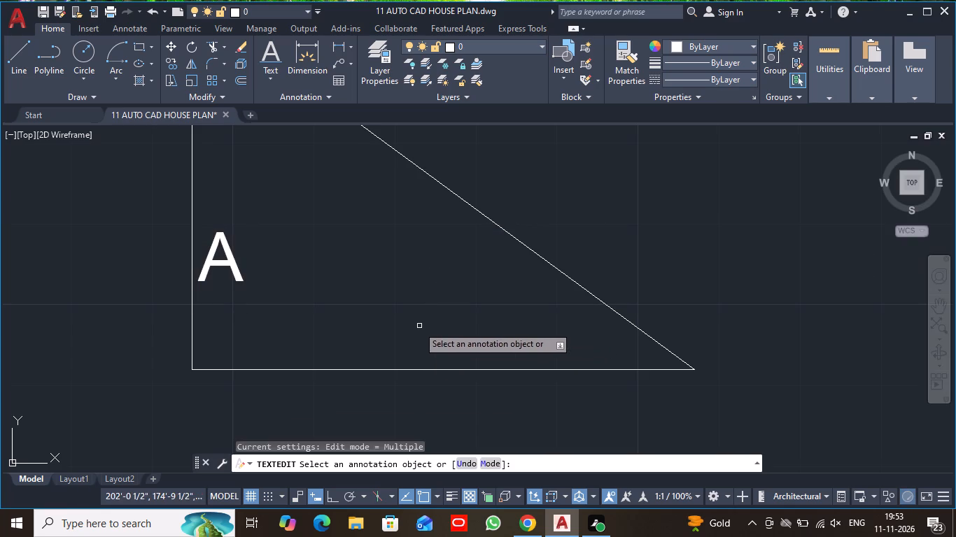
Move the letter A about 1'-6" horizontally, away from the vertical edge of the lower triangular section marker.
key(Escape)
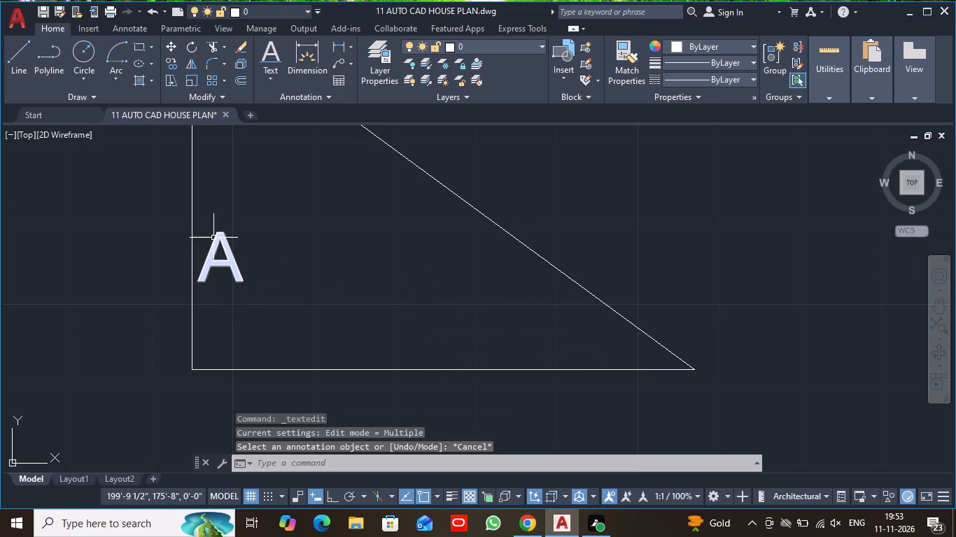
click(169, 216)
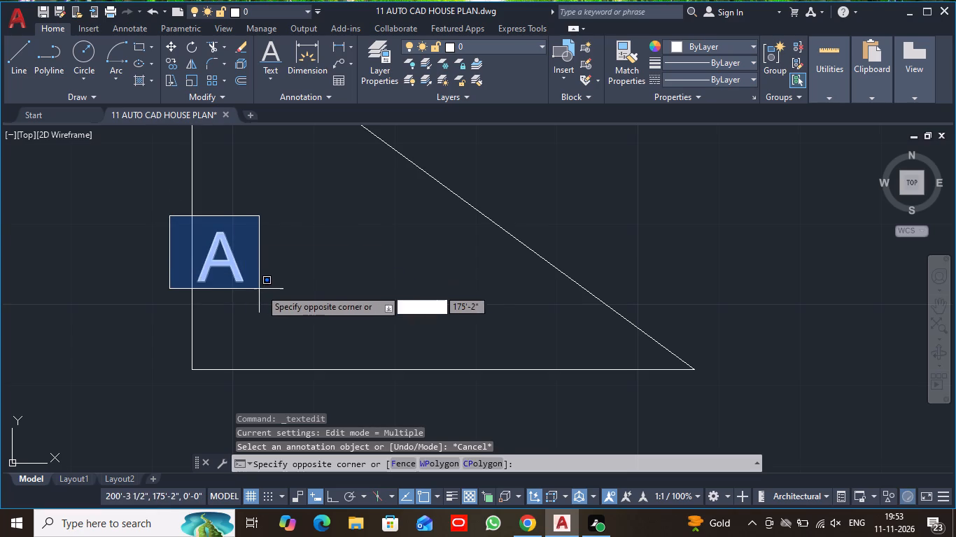
click(271, 296)
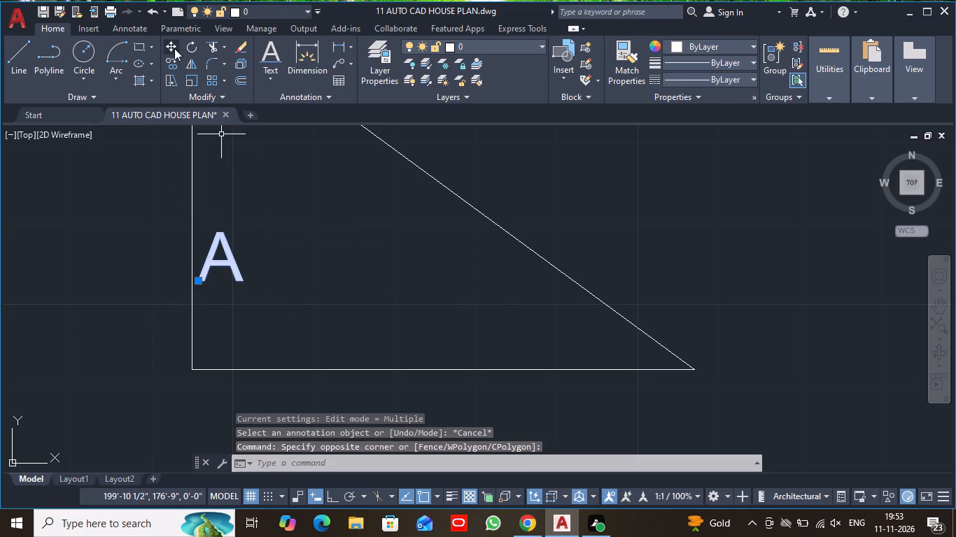
click(174, 48)
click(220, 263)
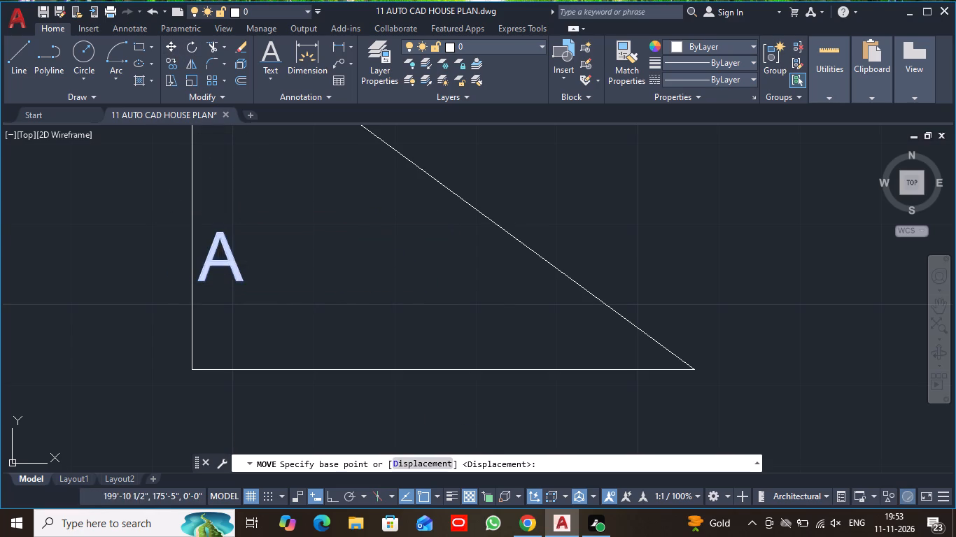
click(366, 263)
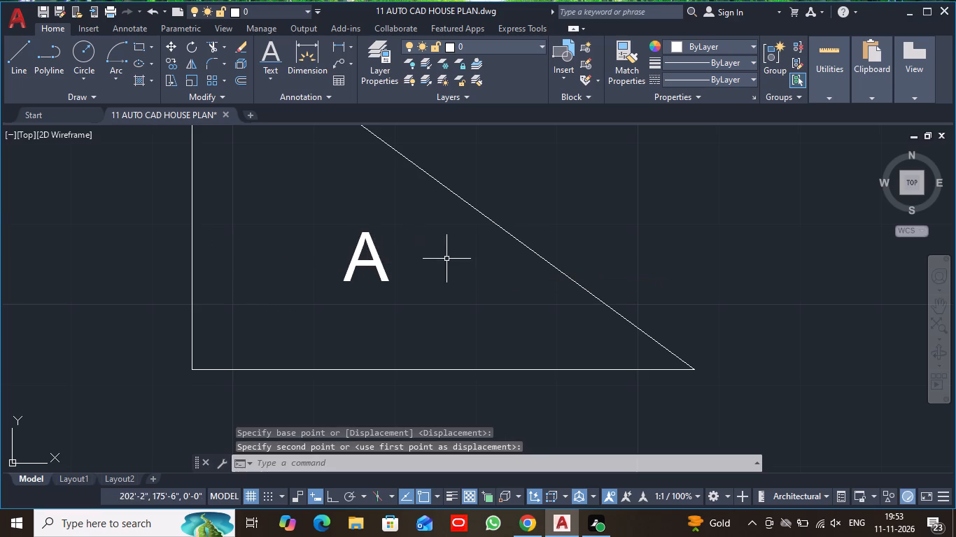
Copy the letter A from the lower section marker about 84'-2" straight up into the upper triangular marker.
scroll(447, 261, down, 2)
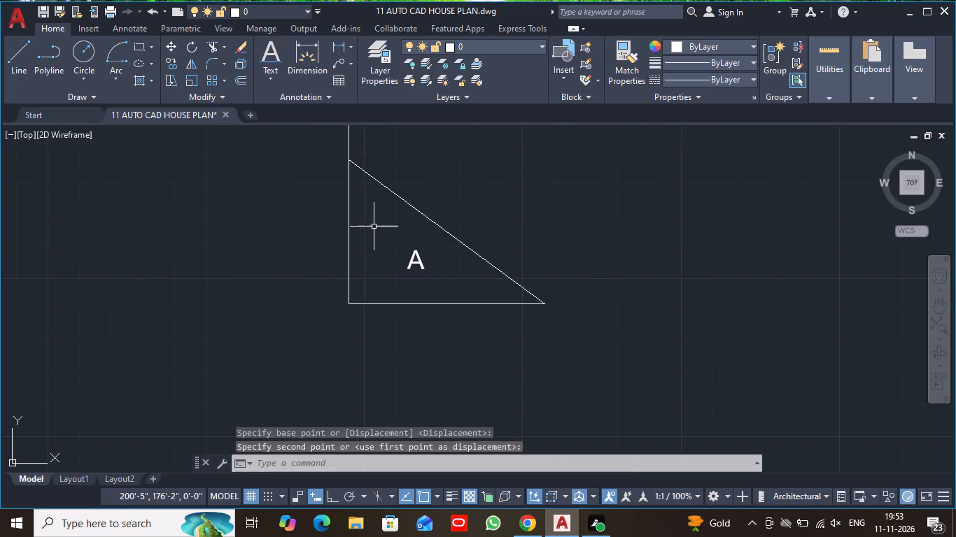
click(170, 64)
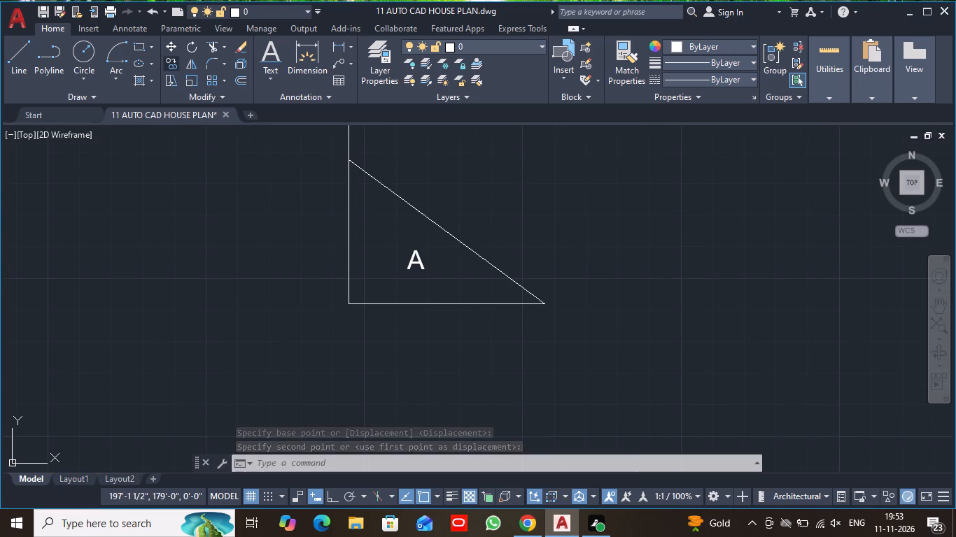
click(391, 239)
click(440, 287)
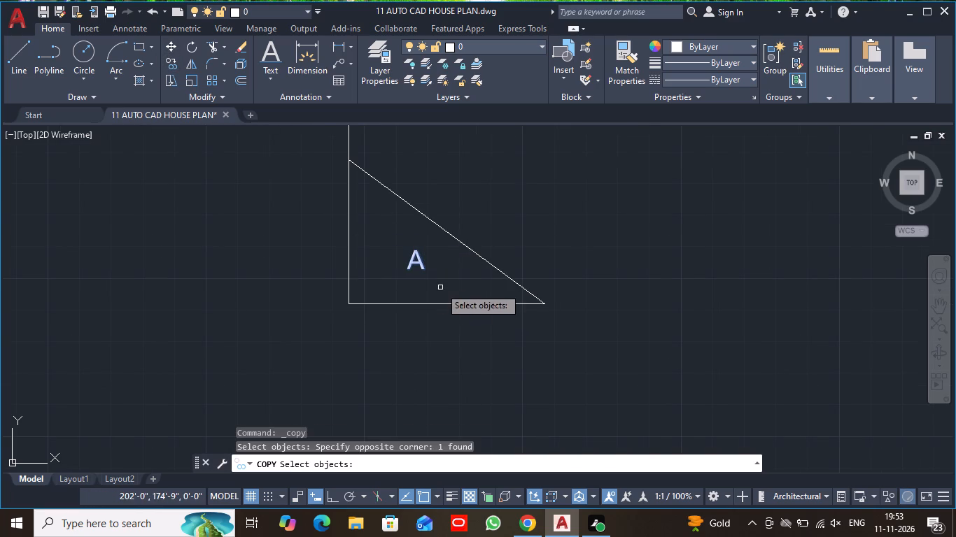
key(space)
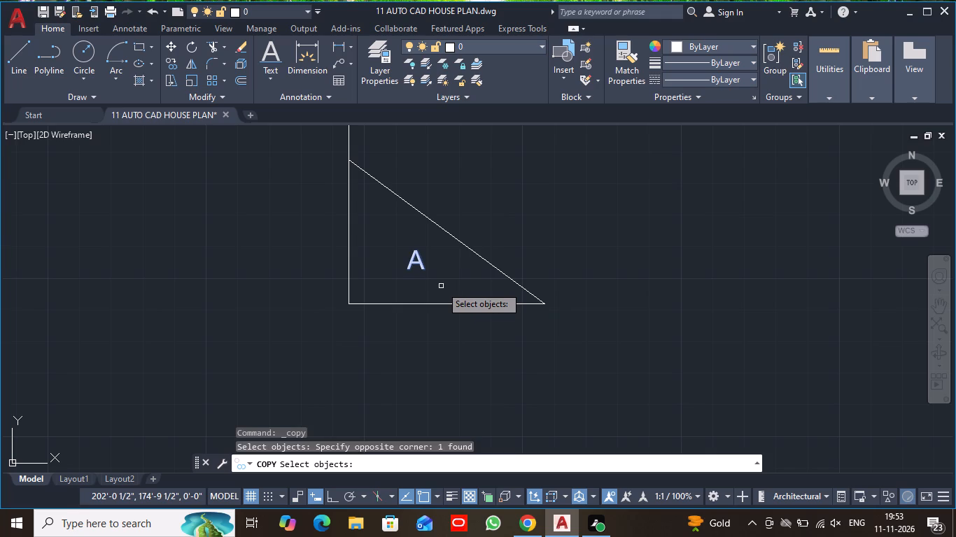
click(415, 262)
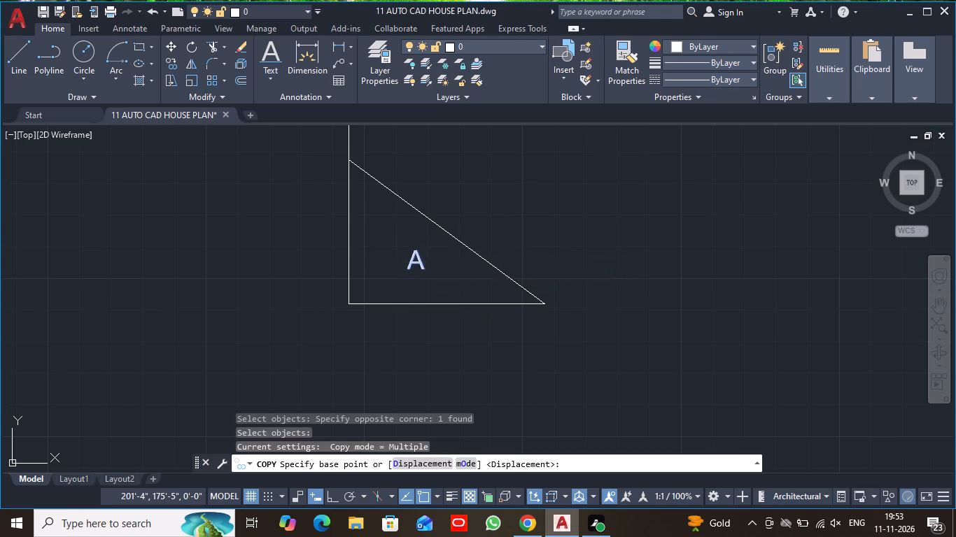
scroll(411, 182, down, 3)
middle_drag(411, 182, 401, 443)
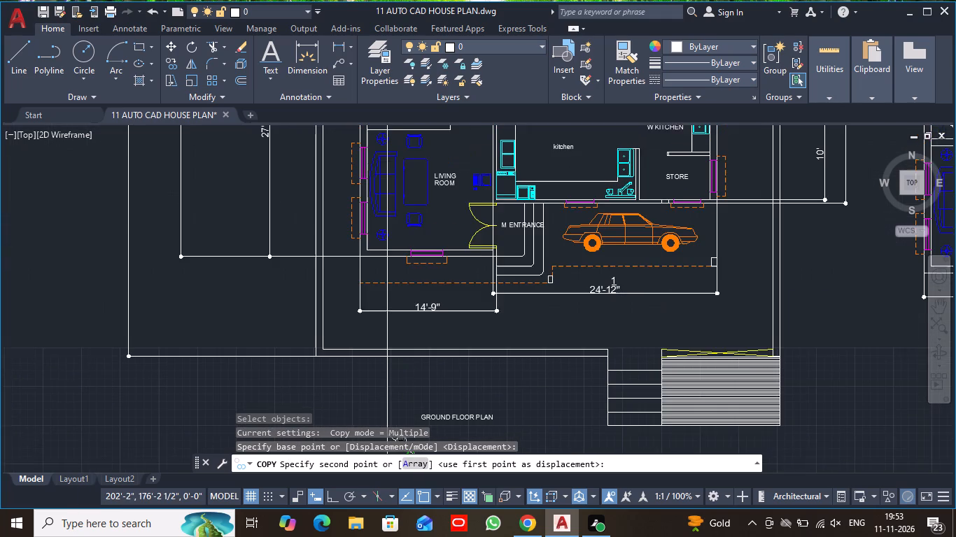
middle_drag(407, 190, 395, 536)
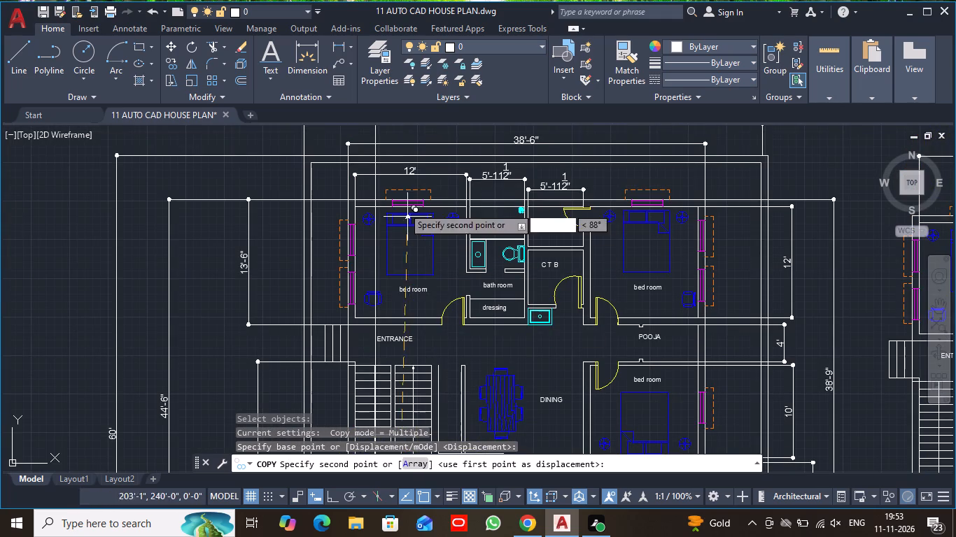
middle_drag(398, 185, 386, 379)
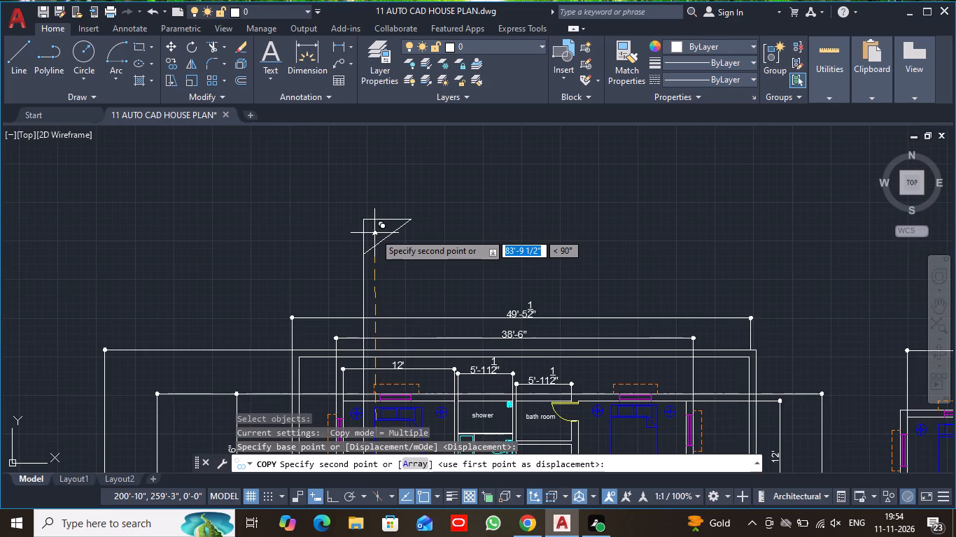
scroll(374, 233, up, 1)
scroll(374, 233, down, 1)
scroll(374, 233, up, 2)
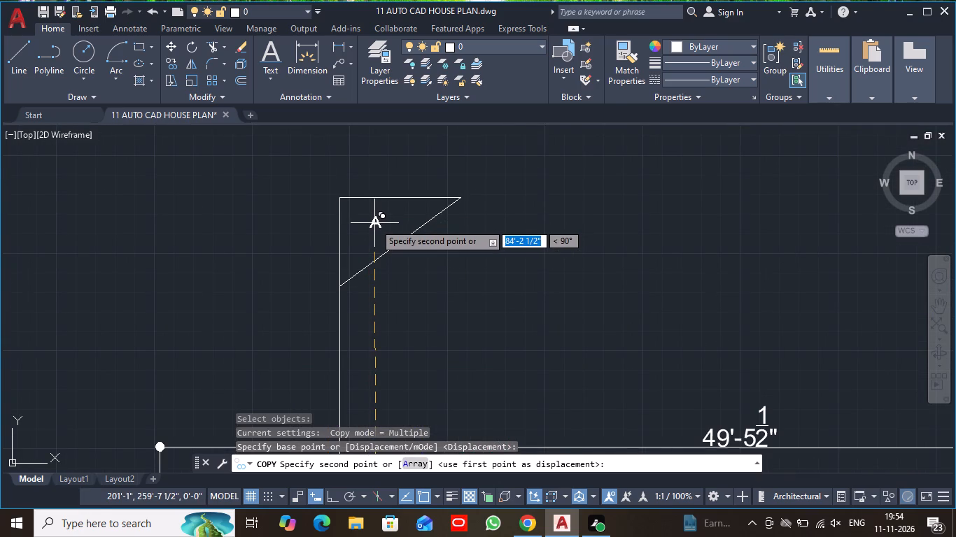
click(374, 223)
key(Escape)
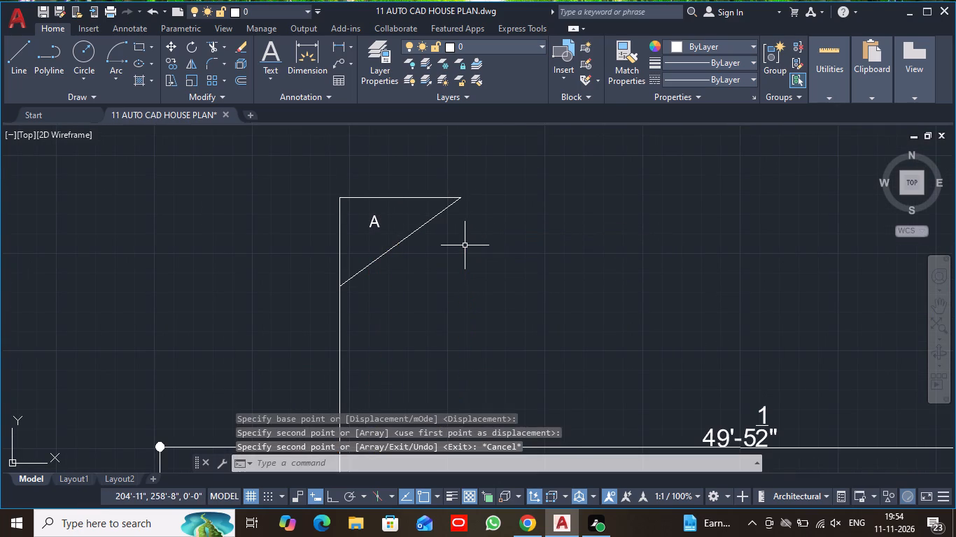
Review the overall drawing, checking the section line with its A markers and the adjacent floor plans.
scroll(465, 245, down, 4)
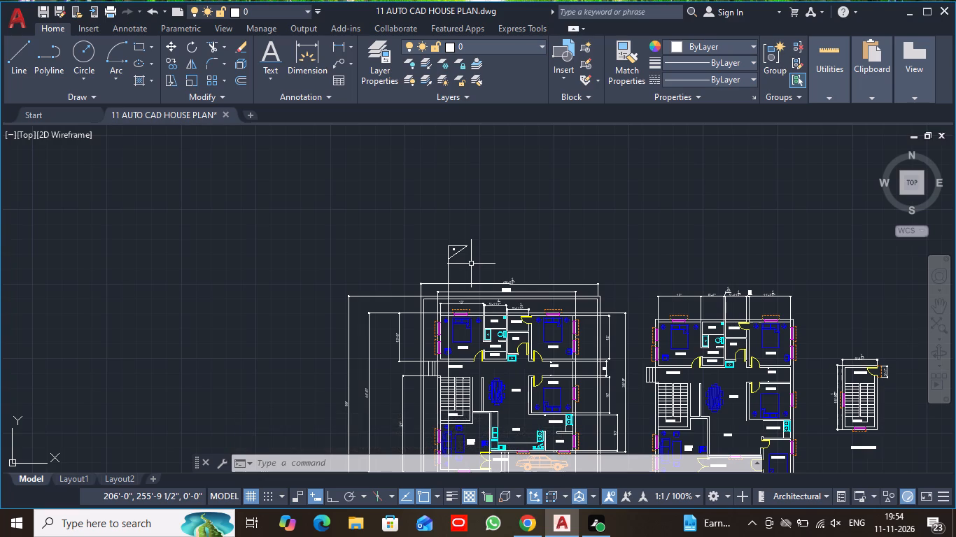
middle_drag(524, 273, 524, 274)
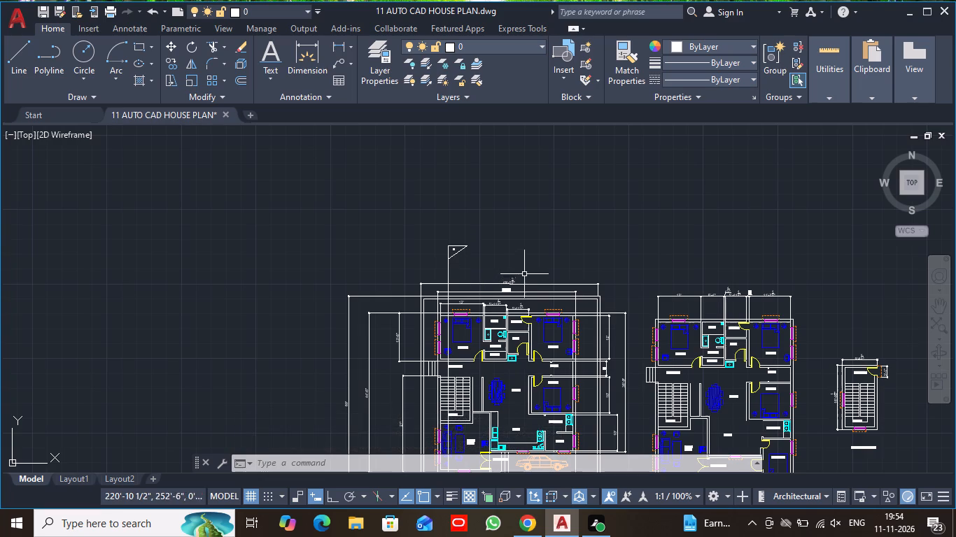
middle_drag(524, 274, 423, 155)
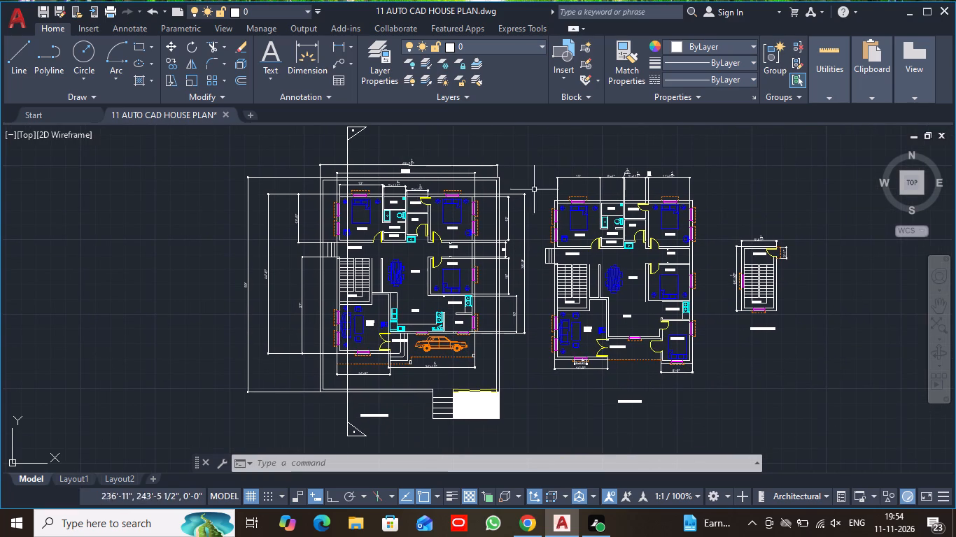
scroll(542, 389, down, 1)
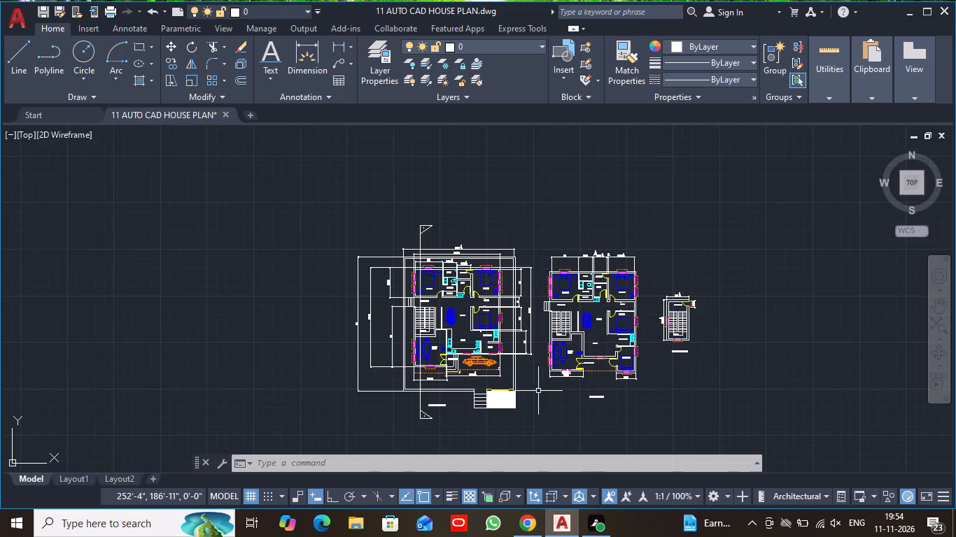
scroll(538, 391, up, 1)
middle_drag(538, 391, 491, 404)
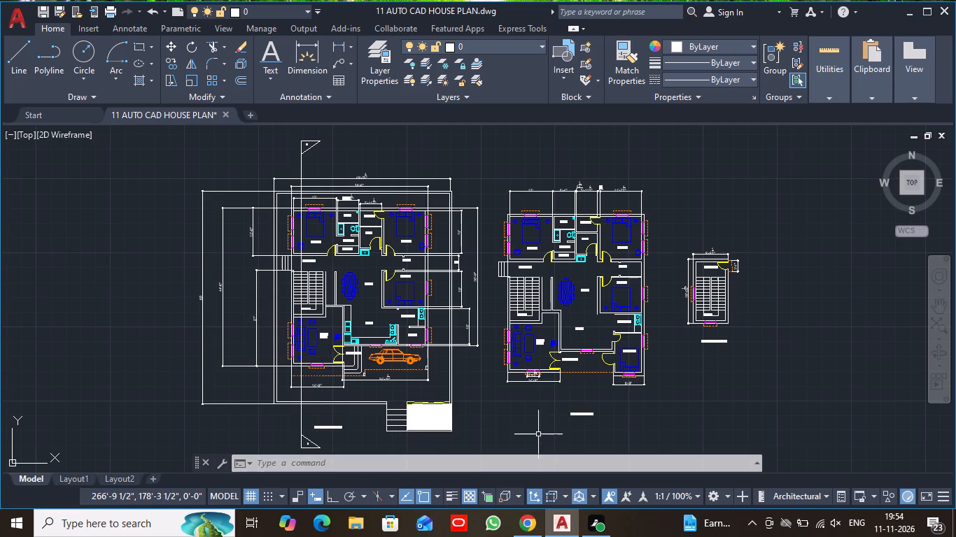
middle_drag(538, 434, 529, 391)
middle_drag(529, 391, 524, 408)
scroll(529, 391, down, 1)
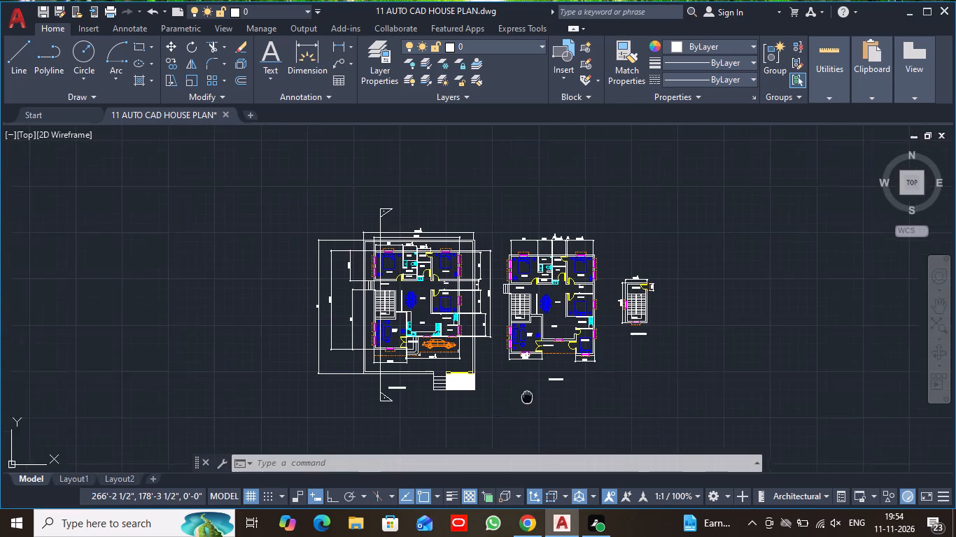
middle_drag(524, 408, 523, 410)
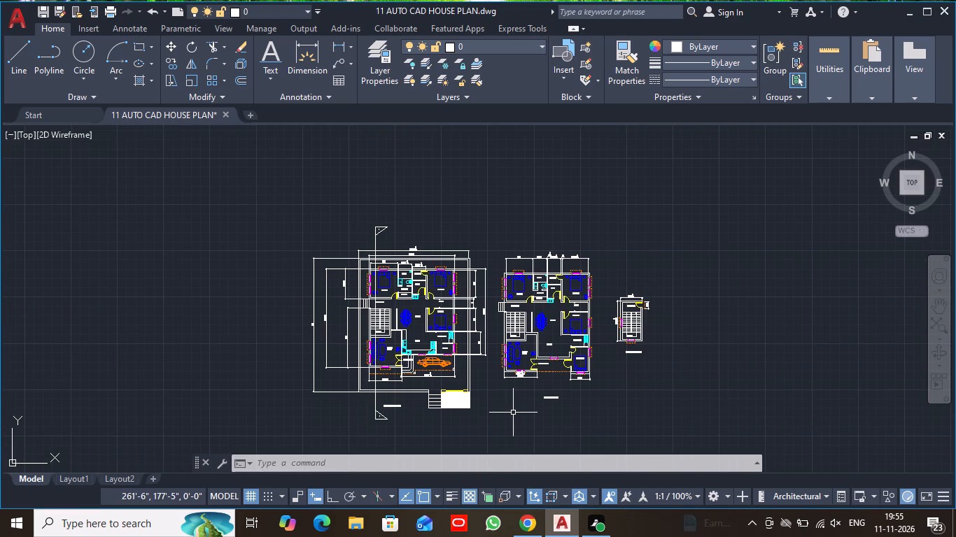
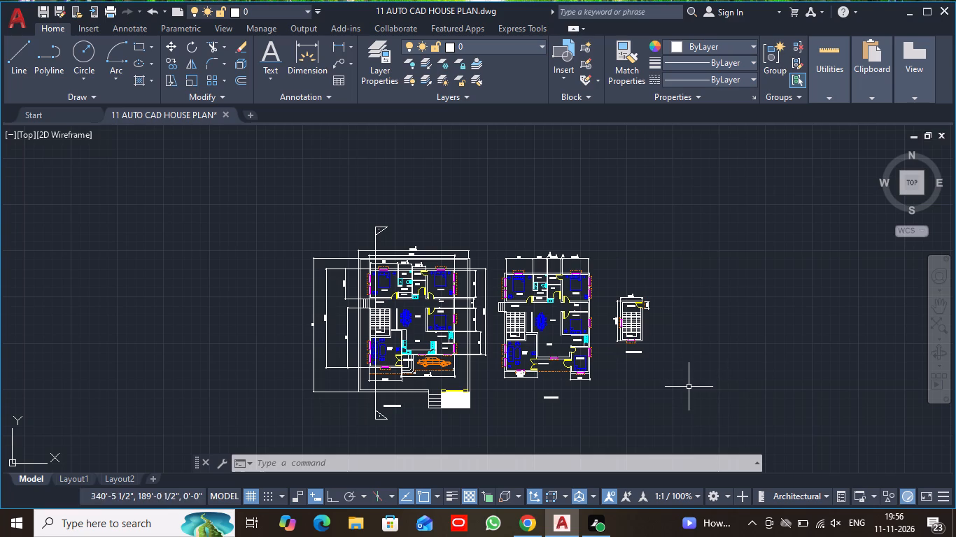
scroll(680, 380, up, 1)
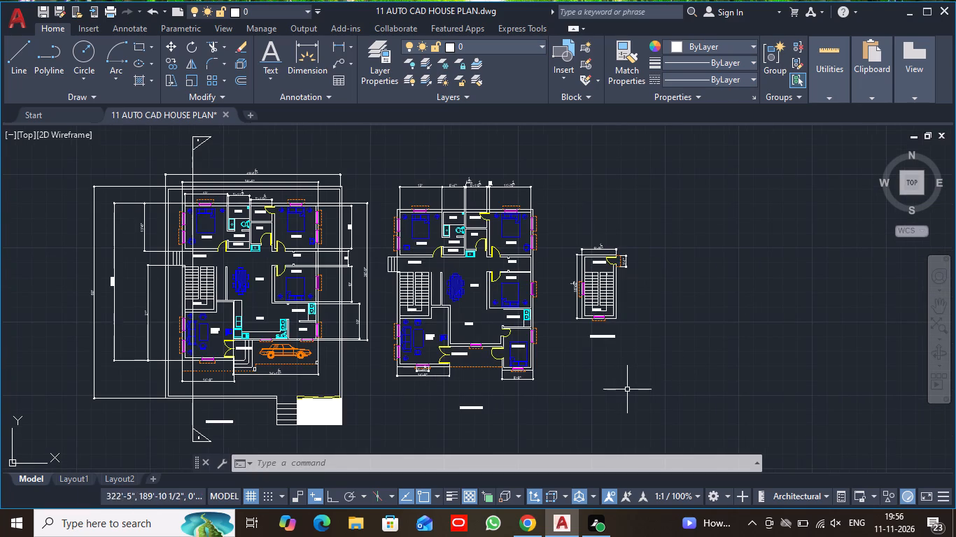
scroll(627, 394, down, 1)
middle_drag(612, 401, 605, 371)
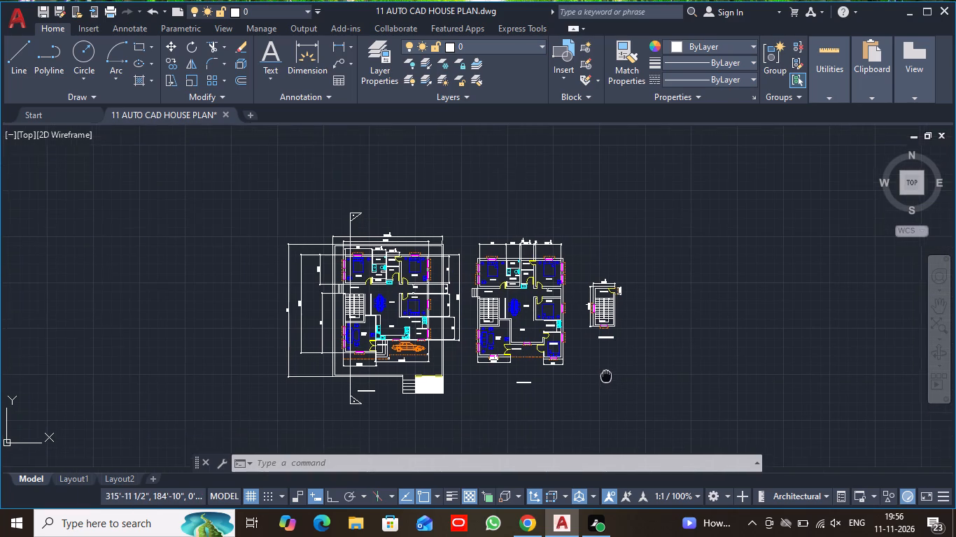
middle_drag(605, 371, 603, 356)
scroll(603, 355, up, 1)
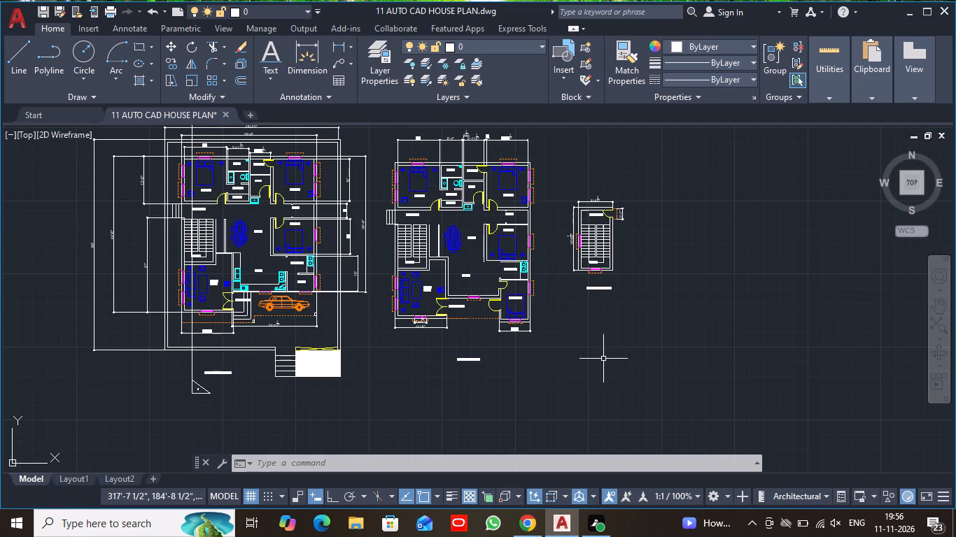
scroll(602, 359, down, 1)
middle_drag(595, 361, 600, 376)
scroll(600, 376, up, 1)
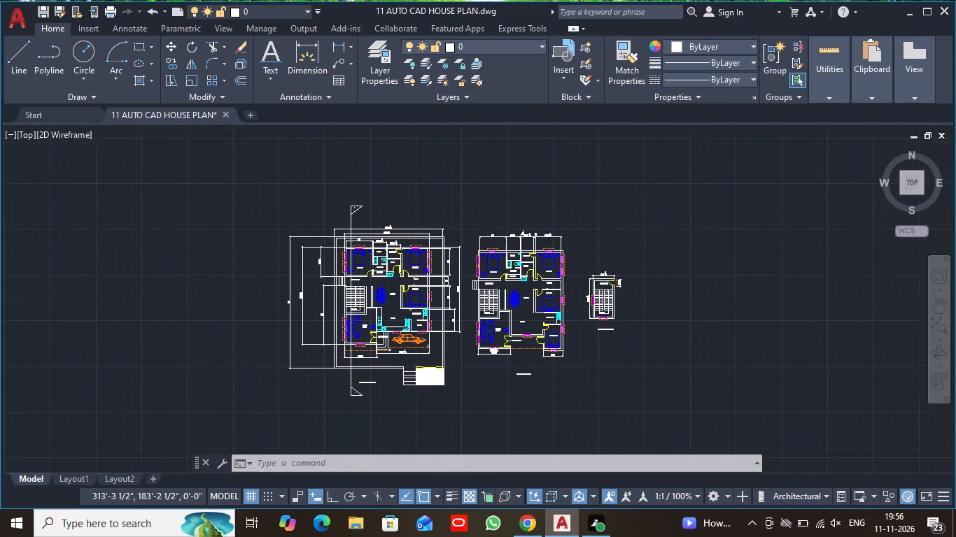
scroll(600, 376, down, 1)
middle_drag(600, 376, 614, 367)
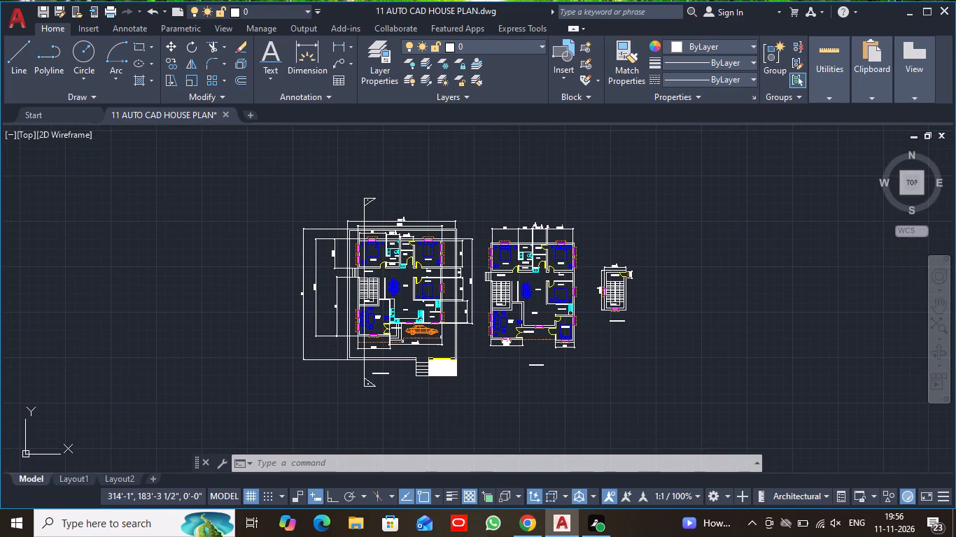
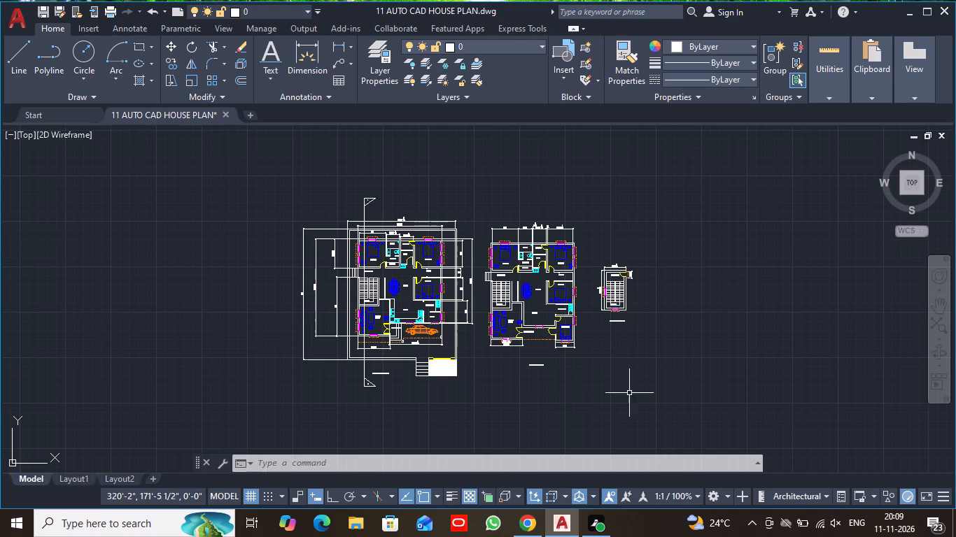
Examine the completed house floor plans, the separate staircase plan and the section line with its A markers.
scroll(539, 385, up, 1)
middle_drag(539, 385, 535, 418)
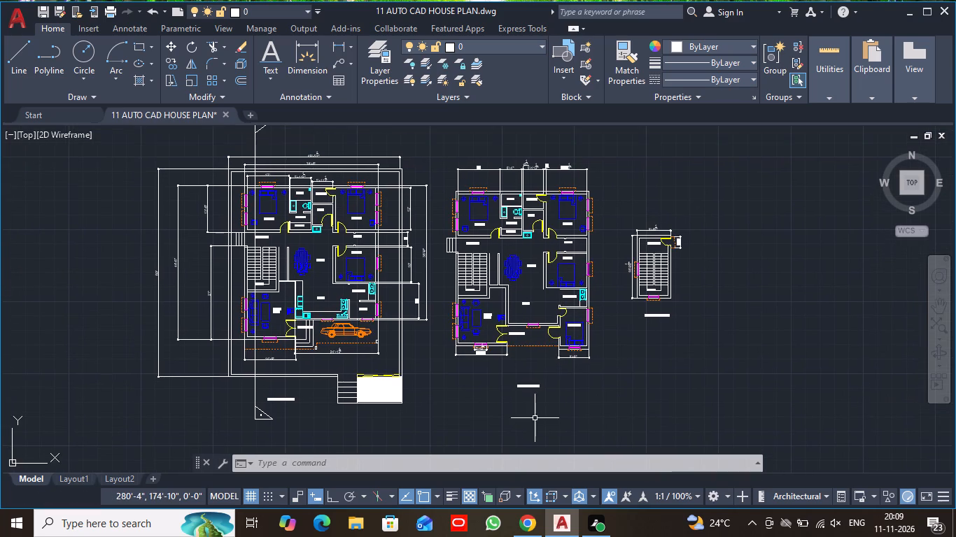
scroll(535, 418, up, 1)
scroll(535, 418, down, 1)
middle_drag(463, 397, 460, 417)
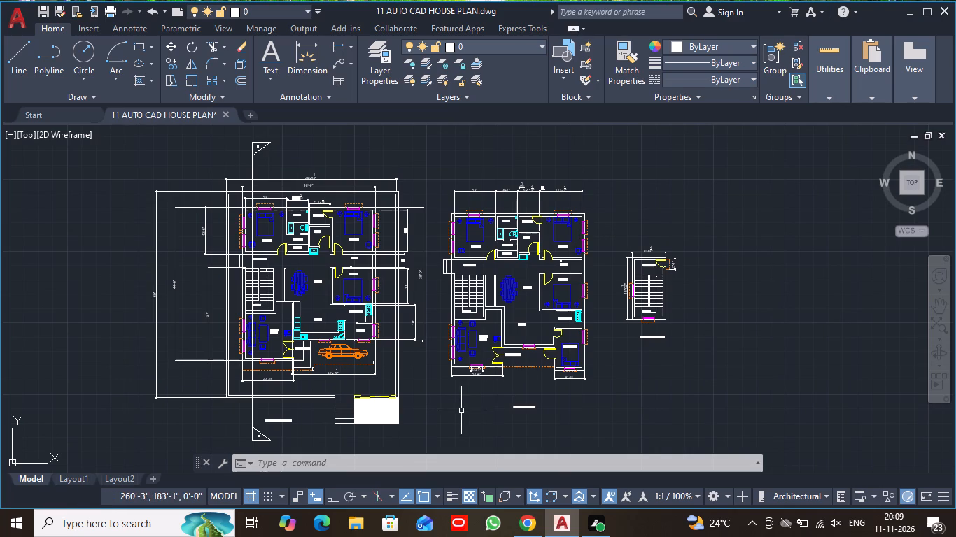
middle_drag(448, 424, 468, 422)
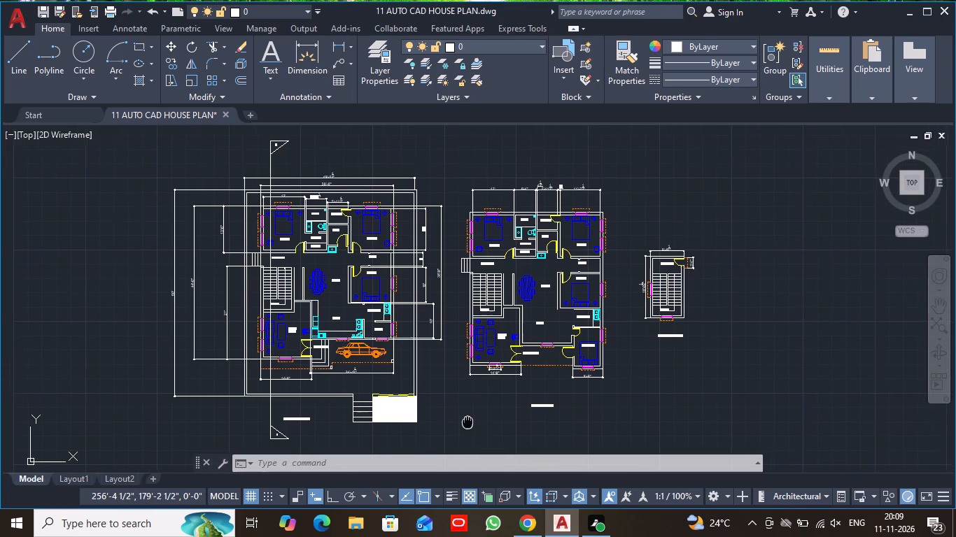
middle_drag(468, 422, 470, 421)
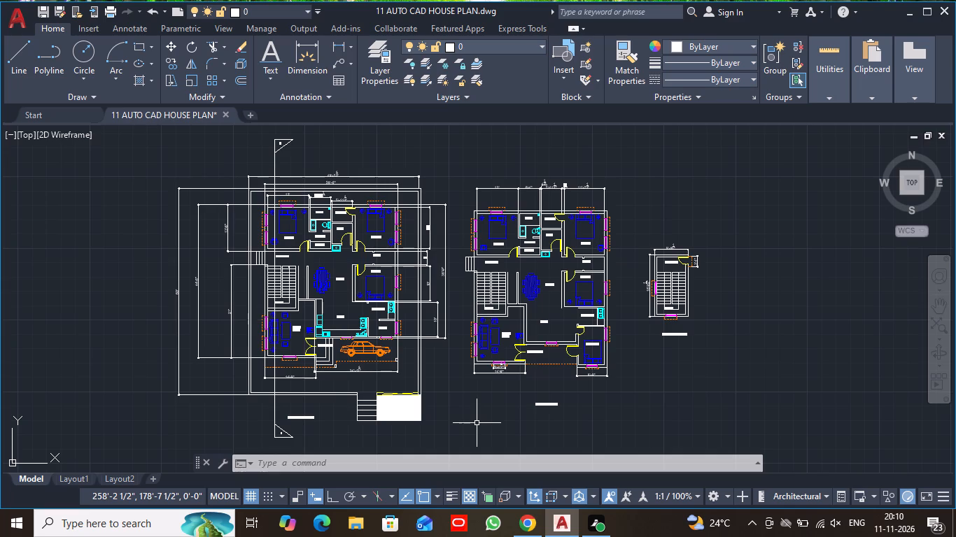
scroll(540, 421, down, 1)
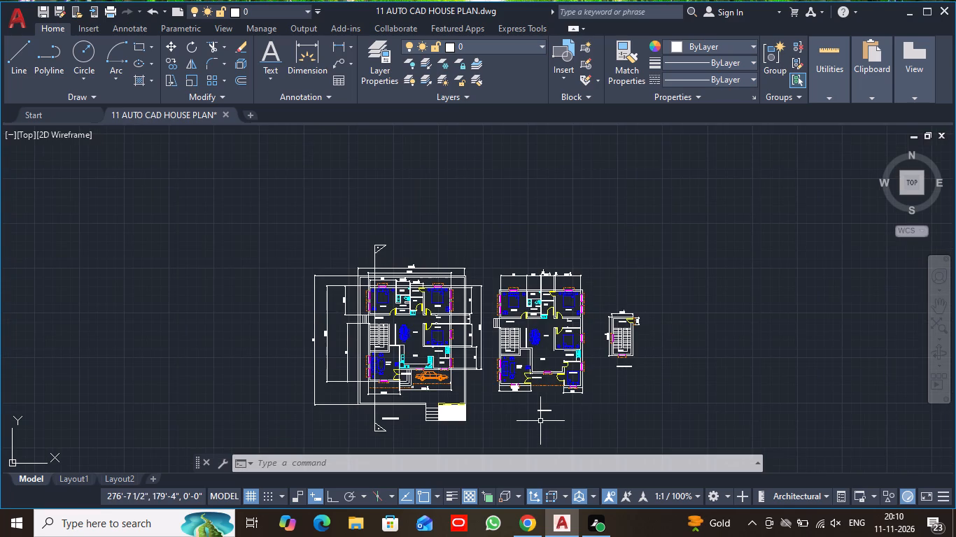
scroll(540, 421, up, 1)
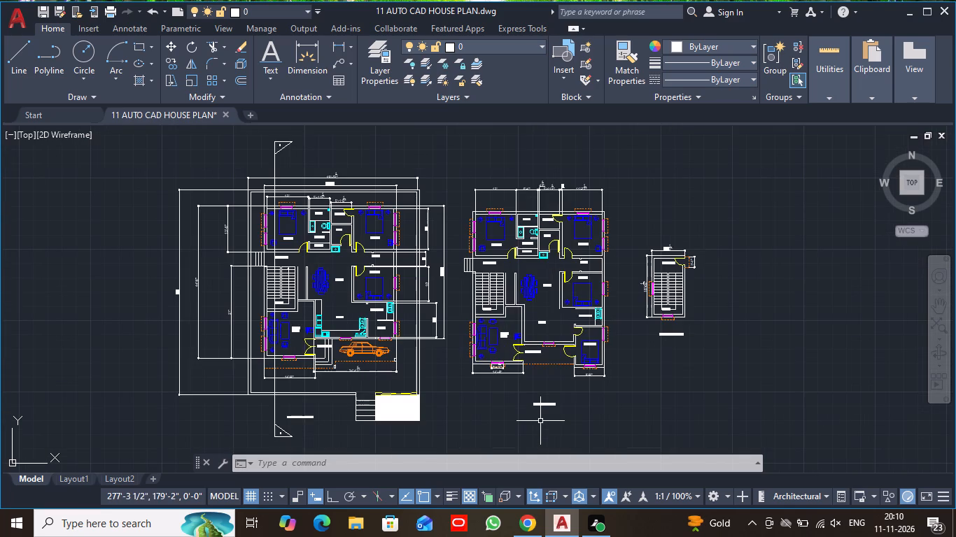
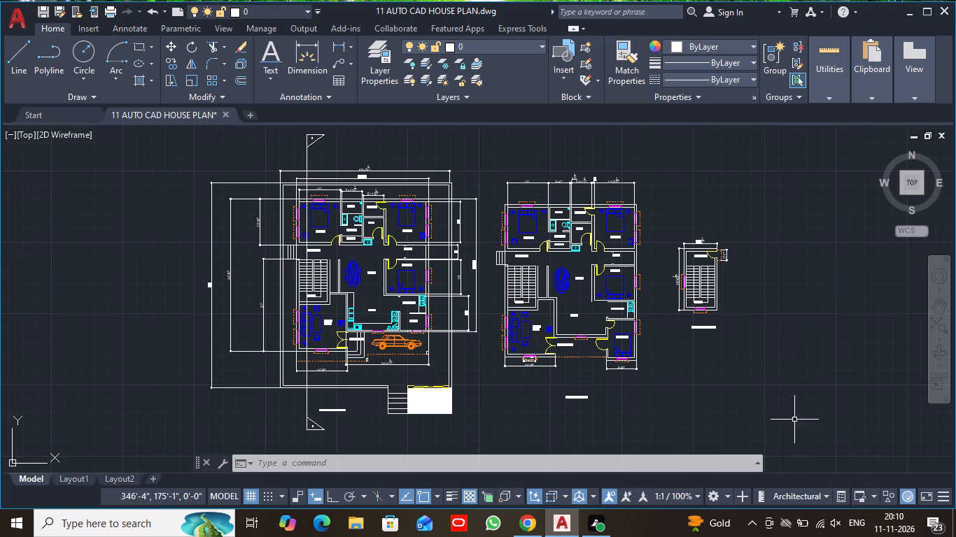
Examine the ground, first and mumty floor plans with their dimensions, room labels and the A section line.
middle_drag(780, 403, 792, 413)
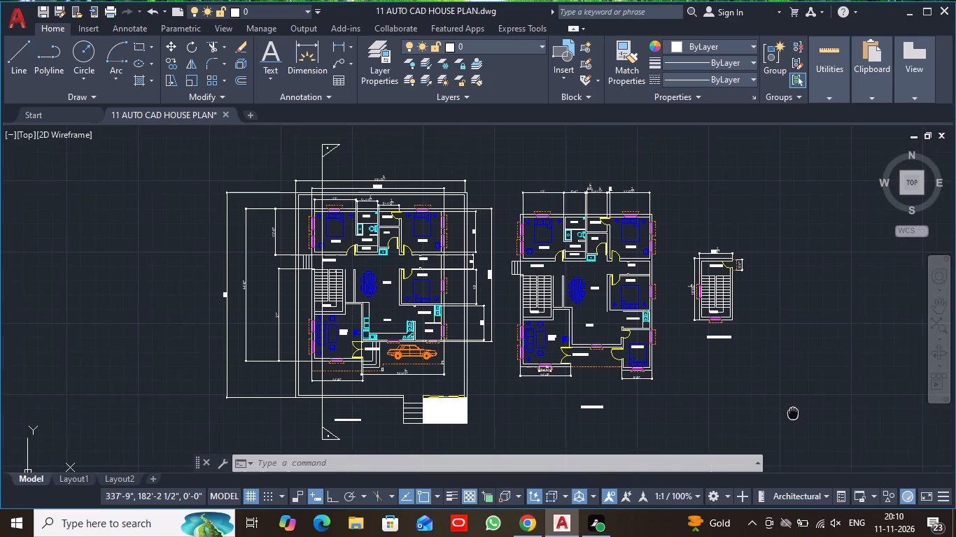
middle_drag(792, 413, 773, 411)
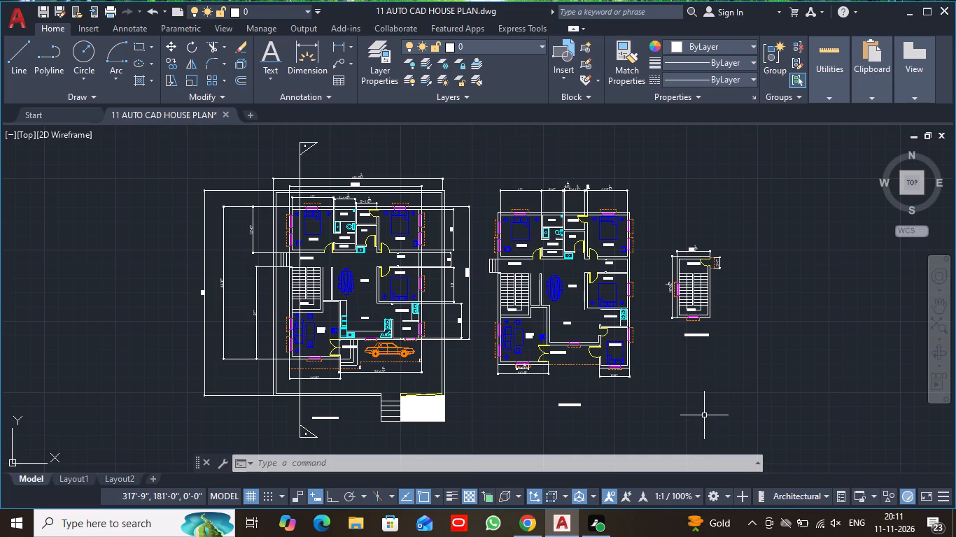
scroll(706, 409, up, 1)
middle_drag(652, 391, 836, 422)
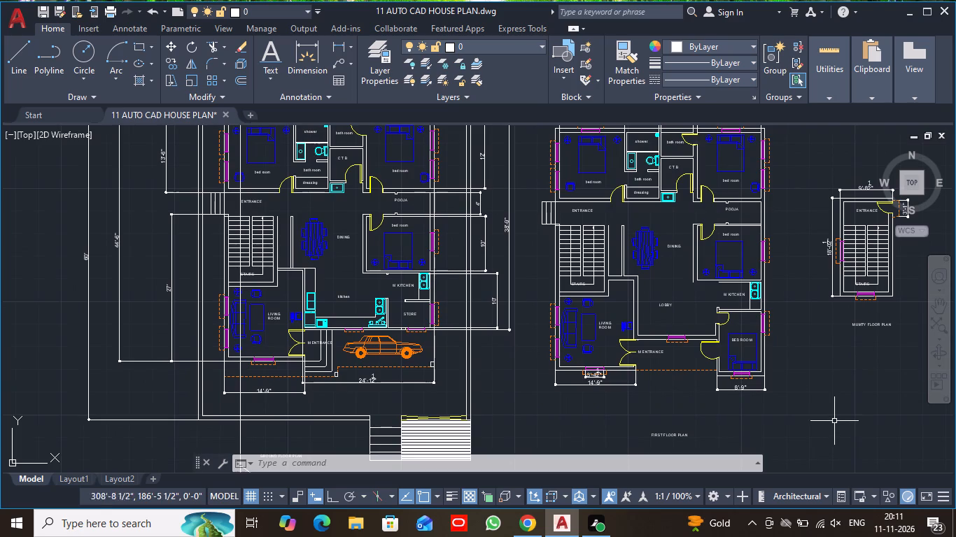
scroll(845, 412, down, 1)
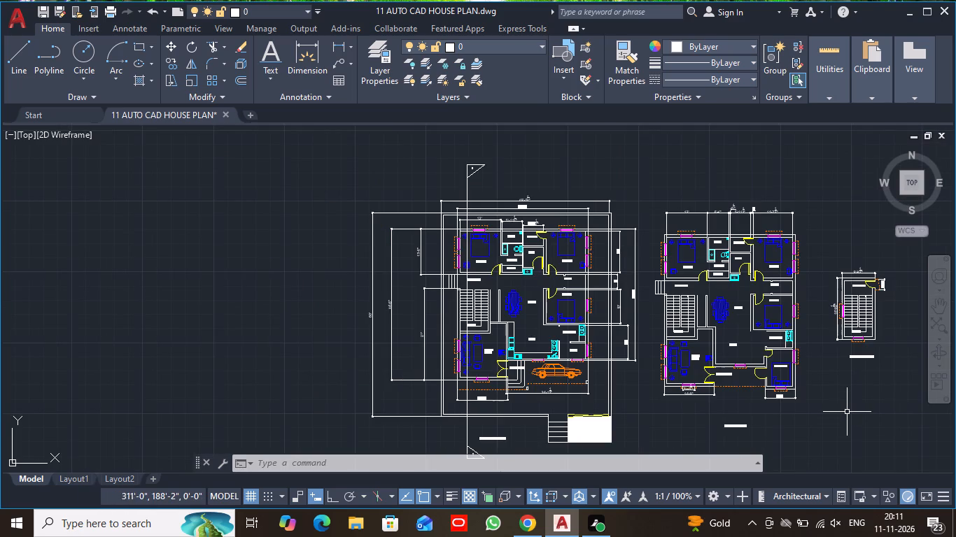
middle_drag(847, 412, 656, 395)
middle_click(659, 390)
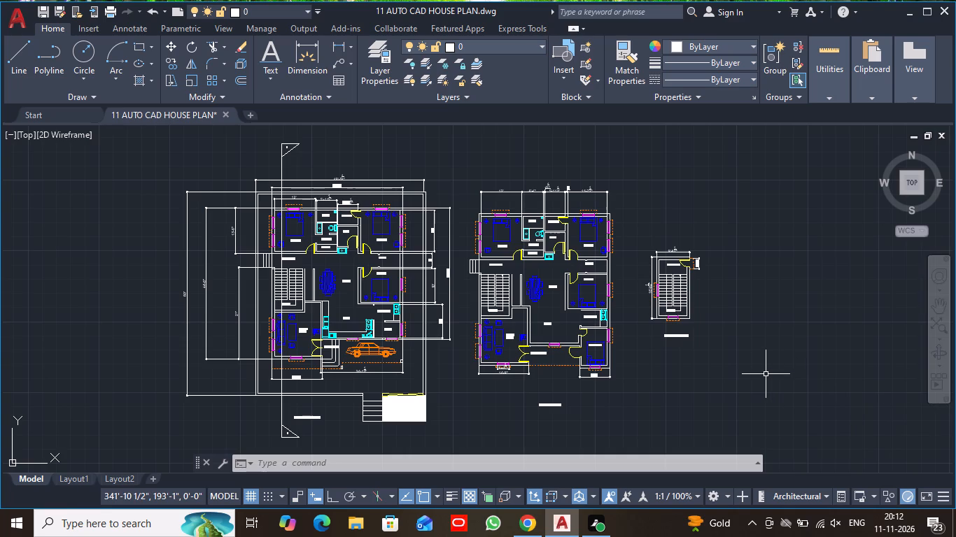
scroll(766, 374, down, 1)
middle_drag(768, 366, 549, 324)
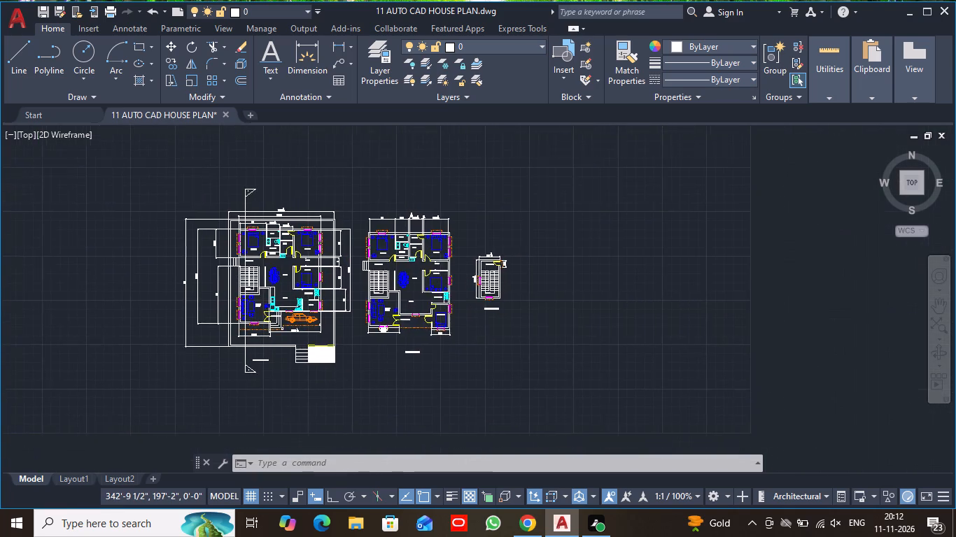
scroll(551, 320, up, 1)
scroll(551, 320, down, 1)
middle_drag(554, 320, 557, 323)
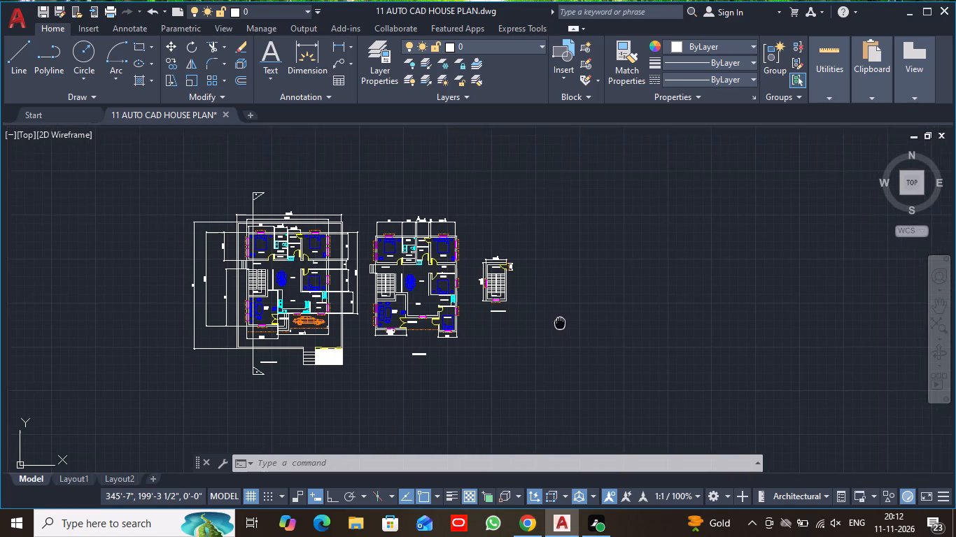
middle_drag(557, 323, 568, 325)
scroll(568, 325, up, 1)
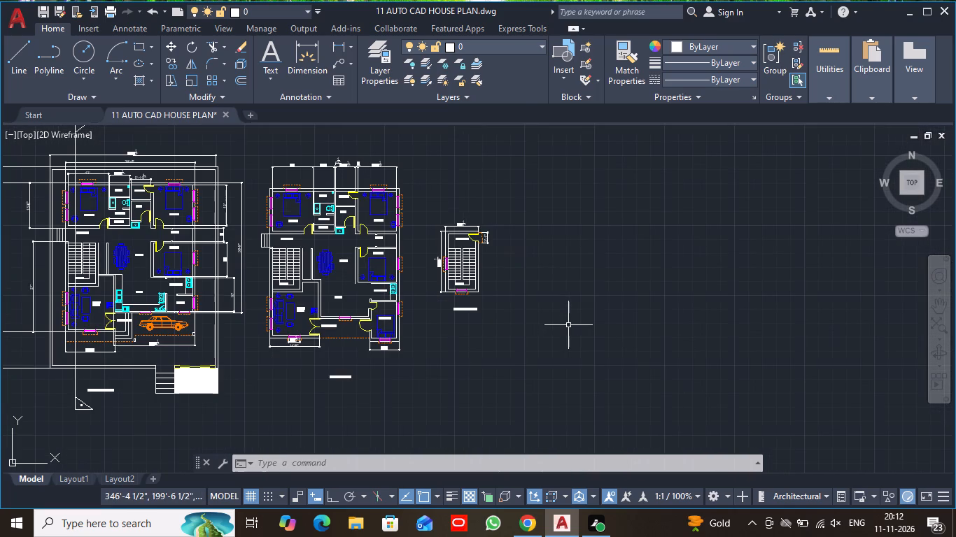
middle_drag(570, 326, 624, 335)
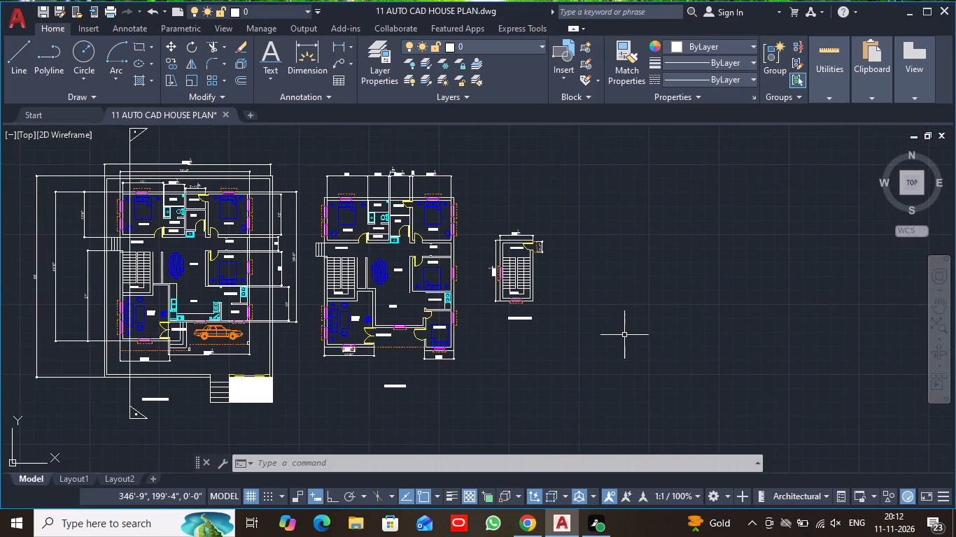
scroll(624, 335, down, 1)
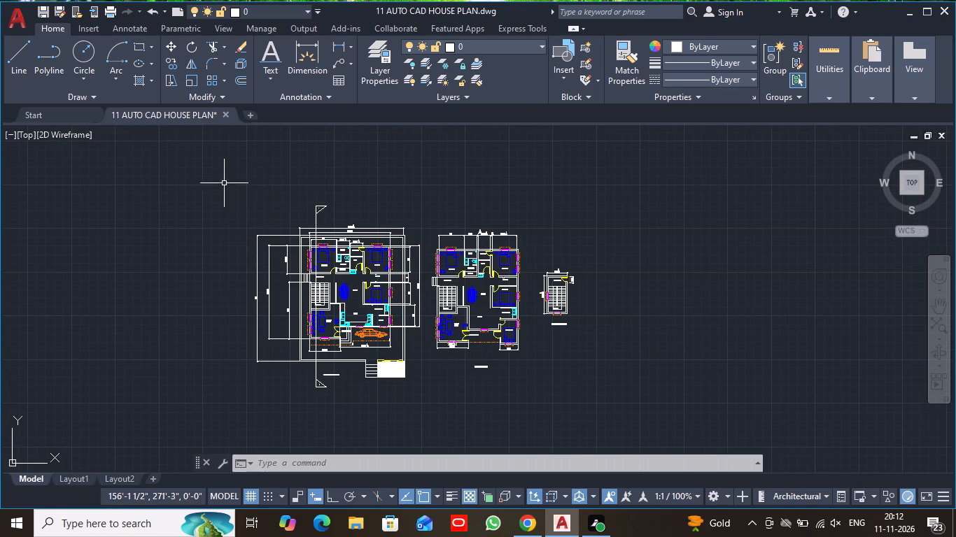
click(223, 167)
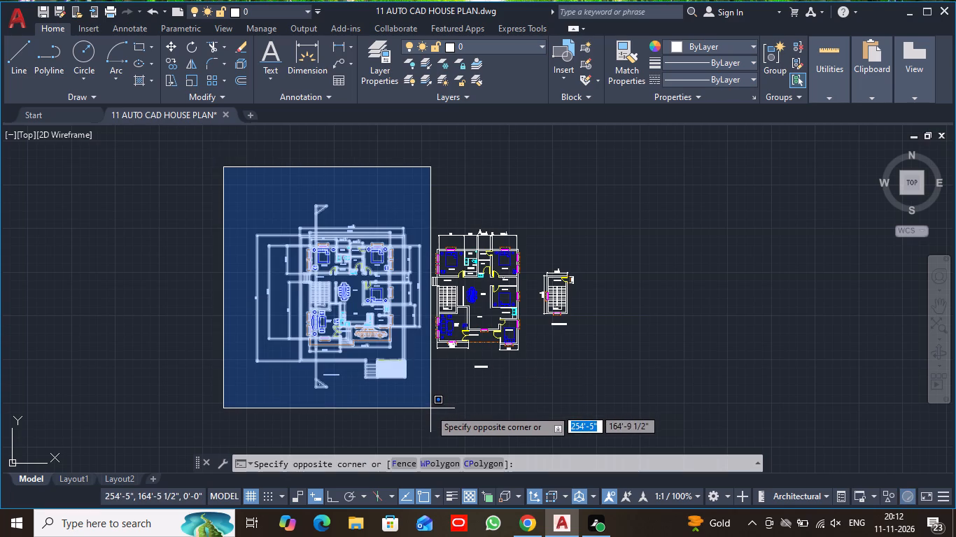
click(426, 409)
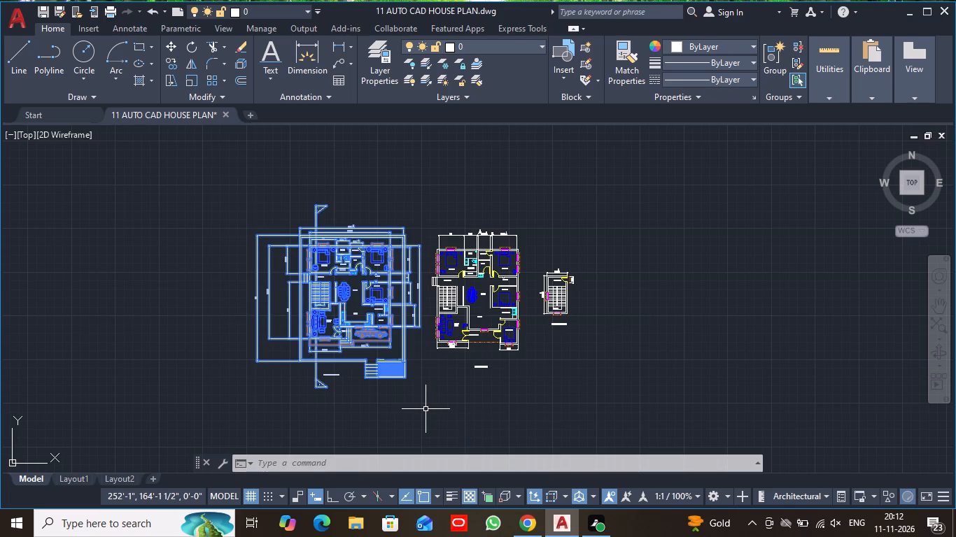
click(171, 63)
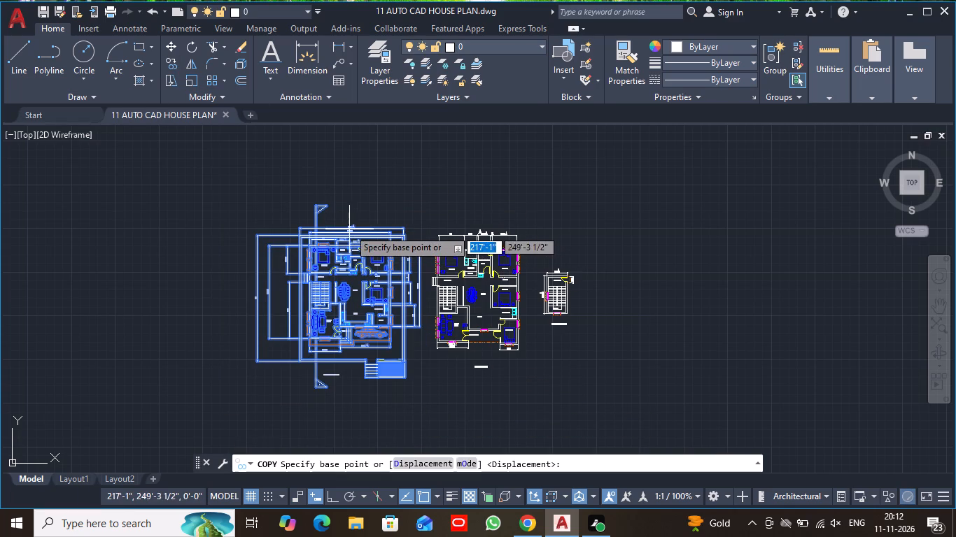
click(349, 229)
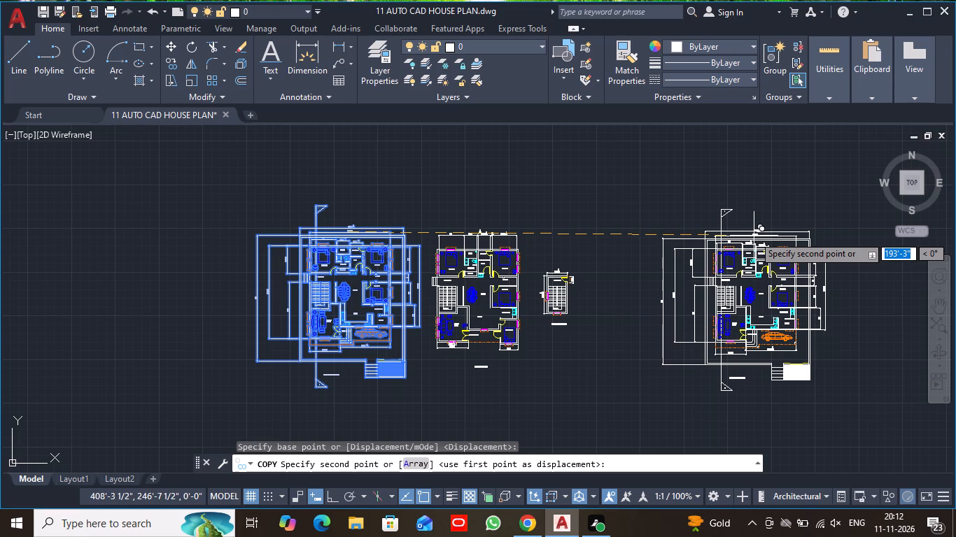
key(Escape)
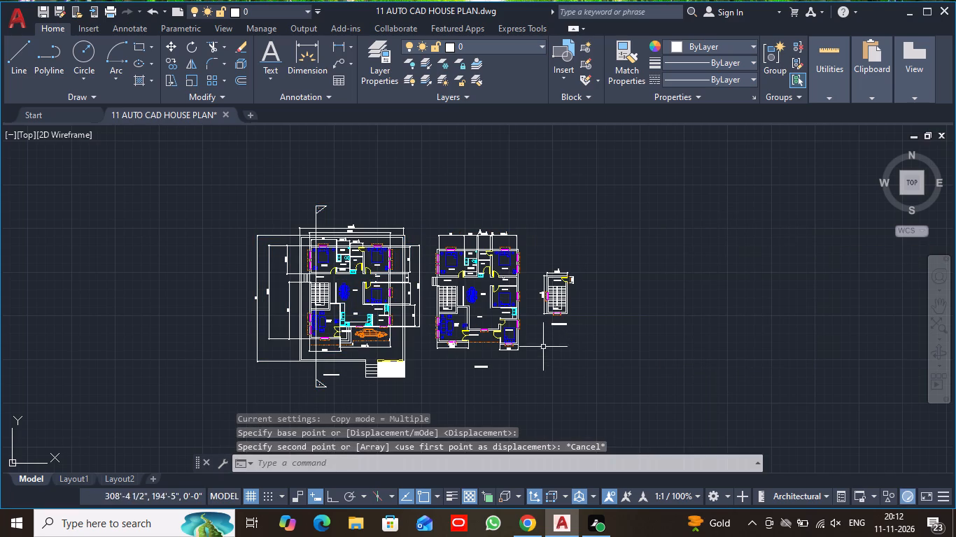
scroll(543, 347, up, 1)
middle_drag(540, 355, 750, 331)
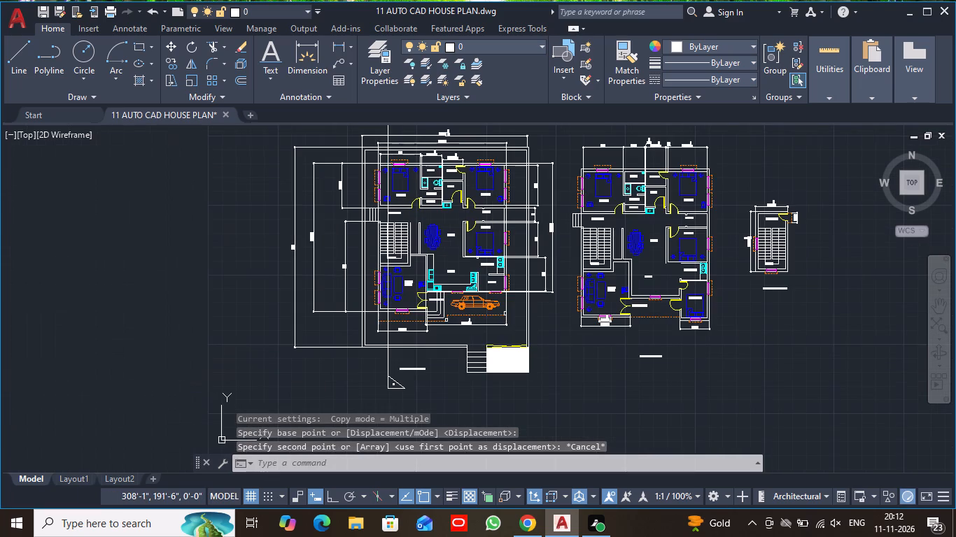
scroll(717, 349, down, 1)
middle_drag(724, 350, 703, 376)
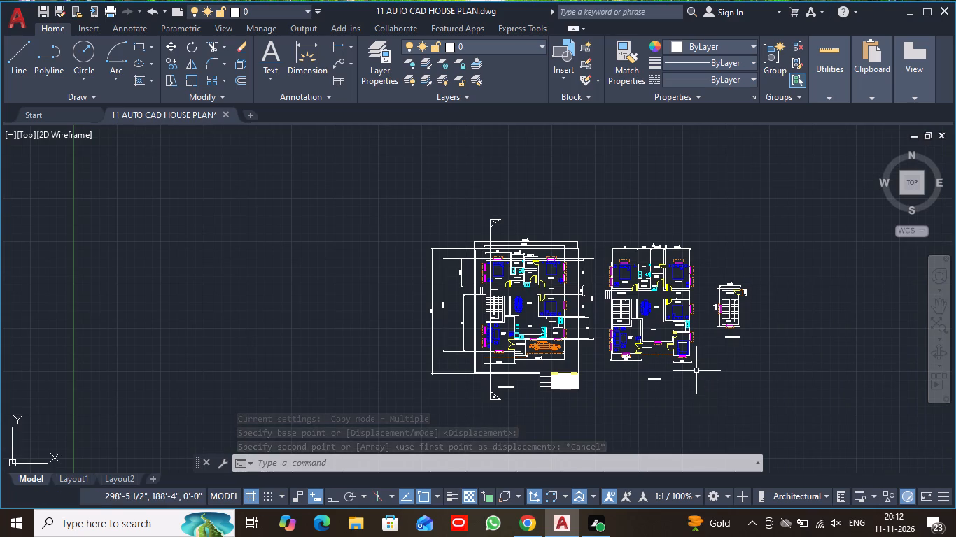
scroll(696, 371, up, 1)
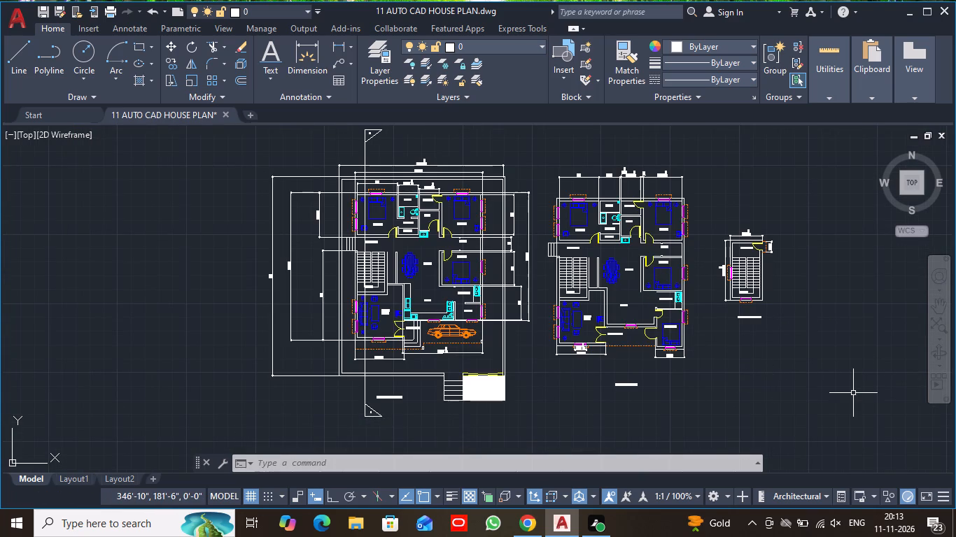
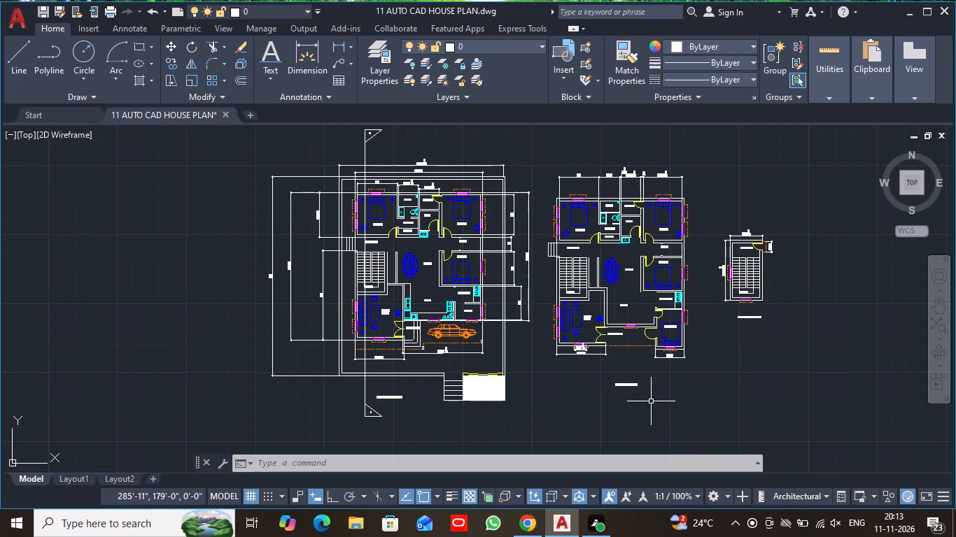
Examine the section line's A marker above the ground floor plan, the upper dimensions, and the overall layout of the three plans.
scroll(398, 432, up, 2)
scroll(402, 416, down, 2)
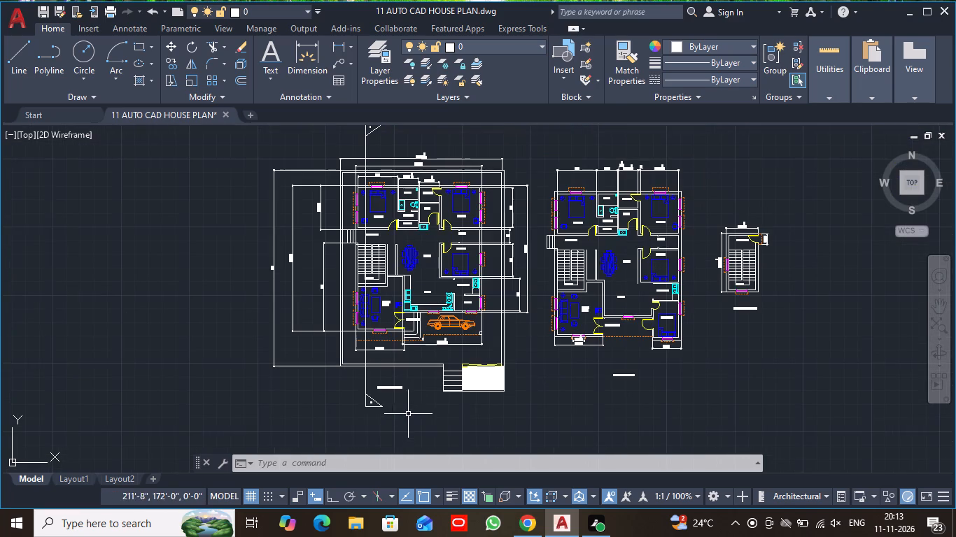
middle_drag(526, 400, 526, 440)
scroll(385, 182, up, 3)
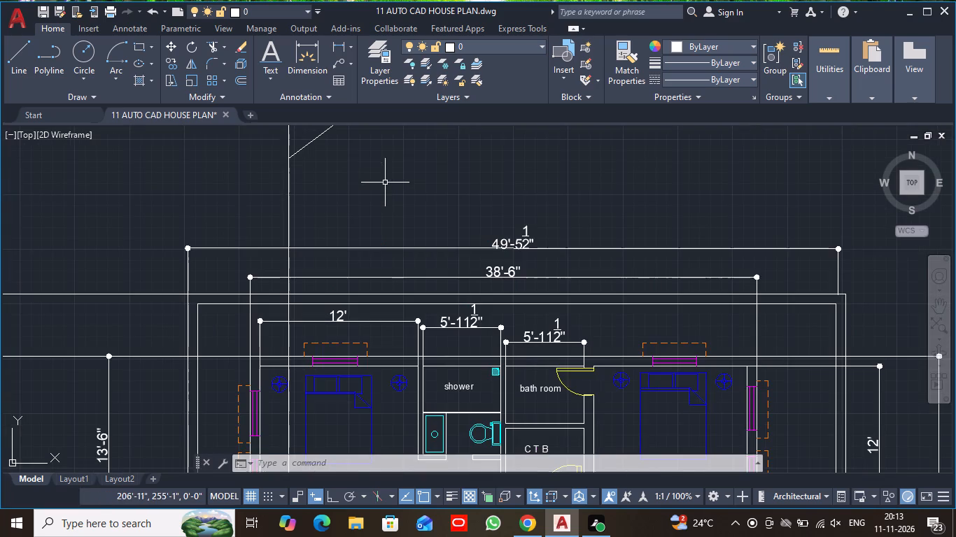
middle_drag(385, 187, 387, 241)
scroll(387, 241, down, 3)
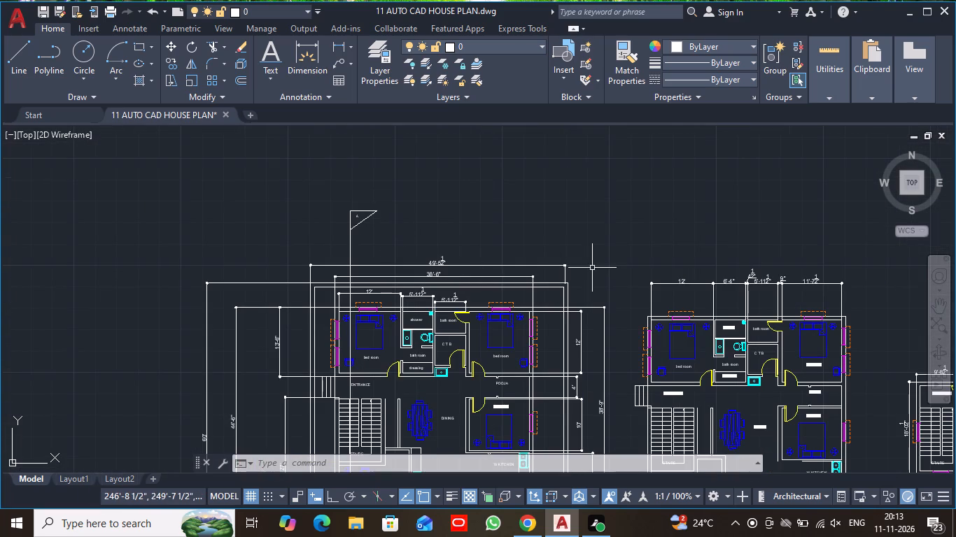
middle_drag(592, 268, 523, 154)
scroll(523, 149, down, 1)
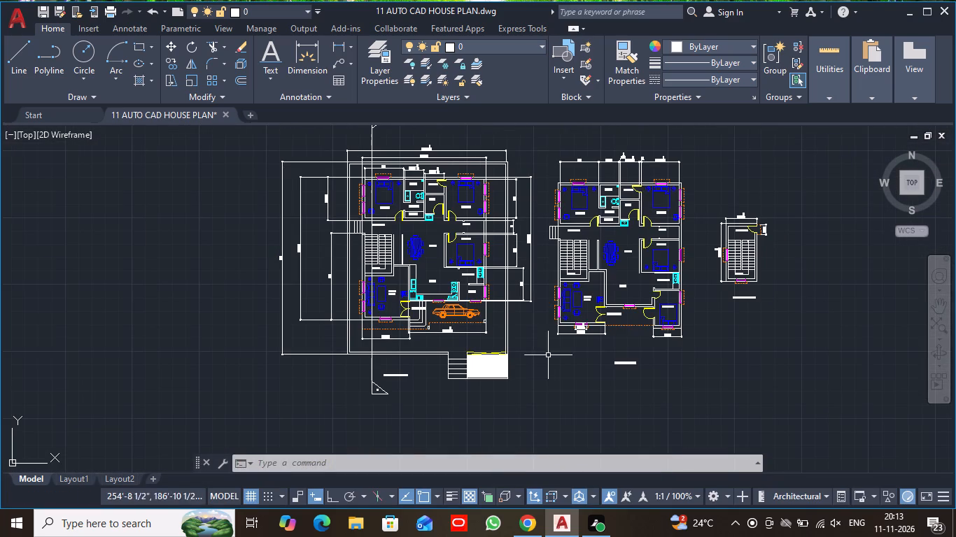
middle_drag(547, 356, 538, 392)
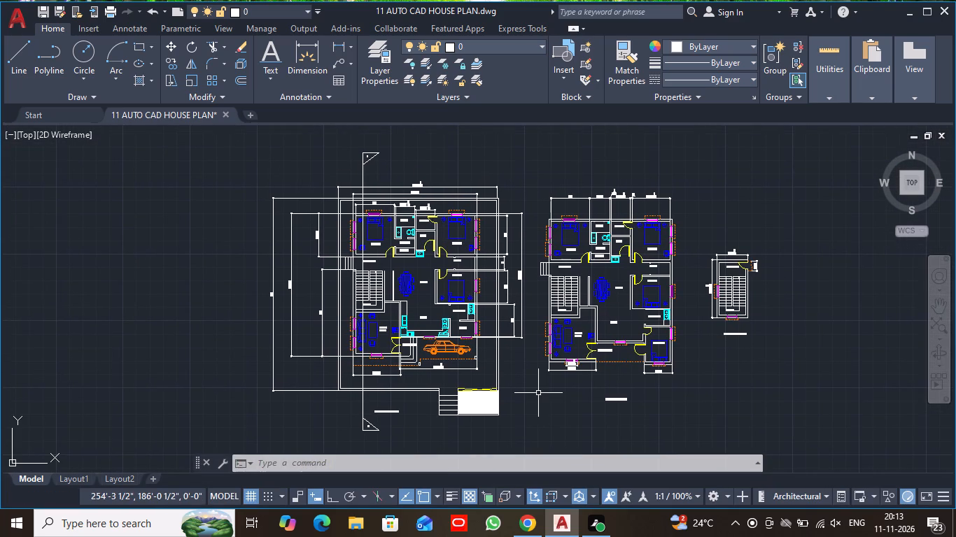
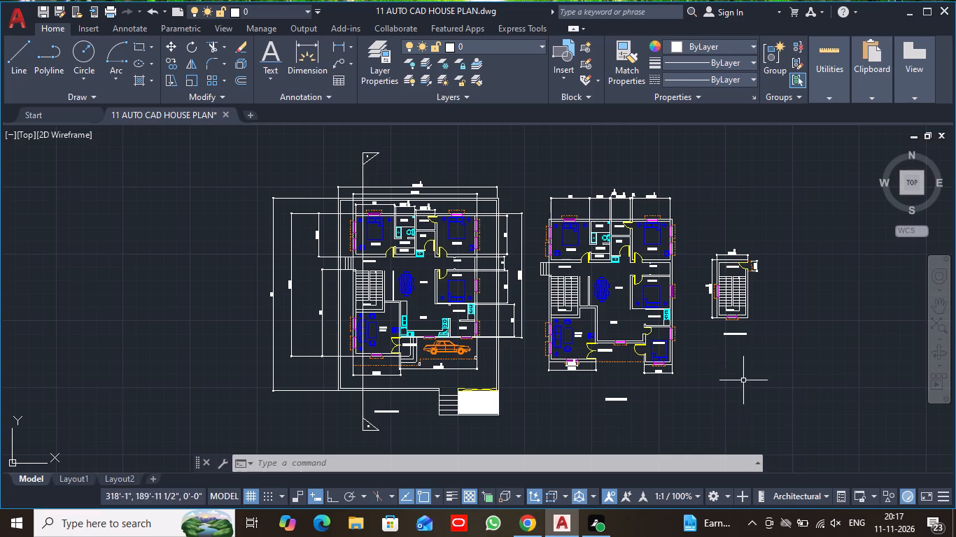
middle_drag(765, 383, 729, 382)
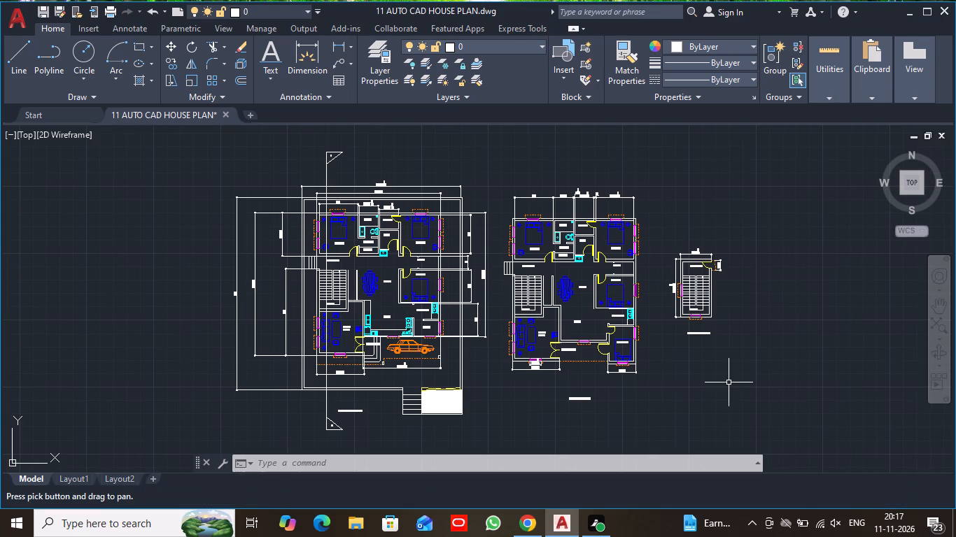
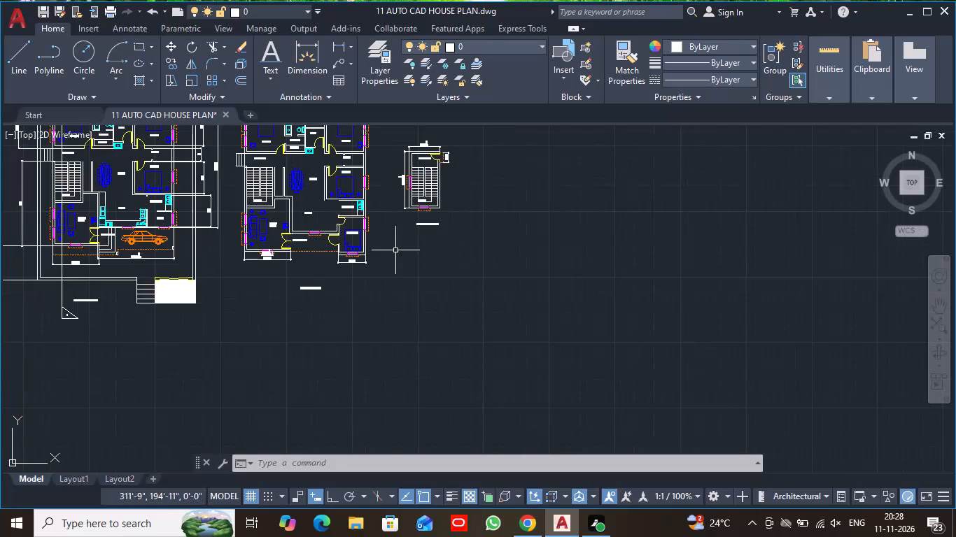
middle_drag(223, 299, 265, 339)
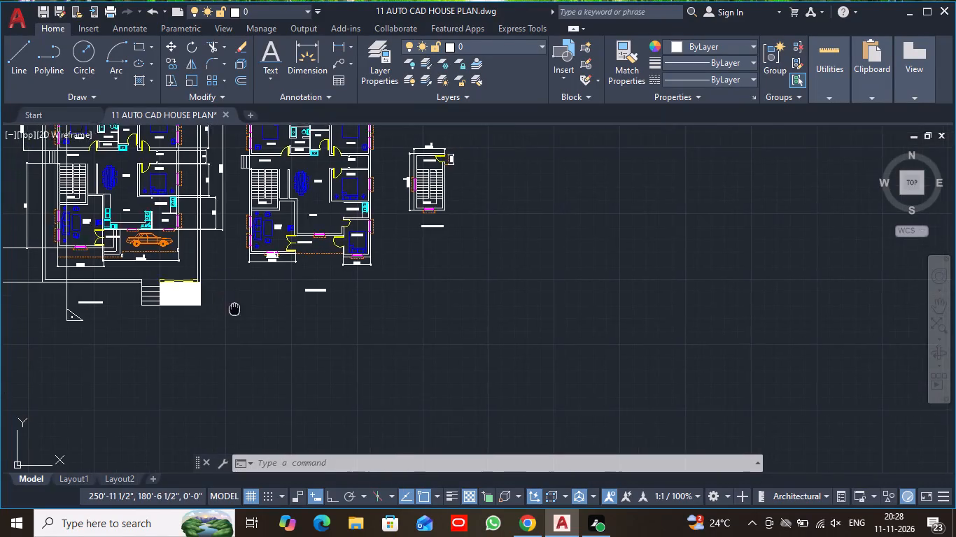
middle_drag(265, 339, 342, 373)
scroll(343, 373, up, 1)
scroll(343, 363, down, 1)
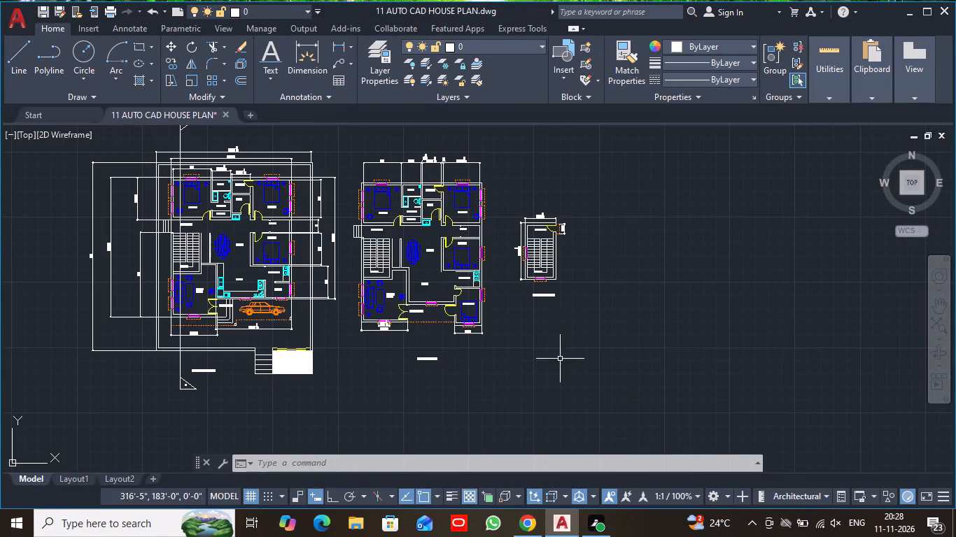
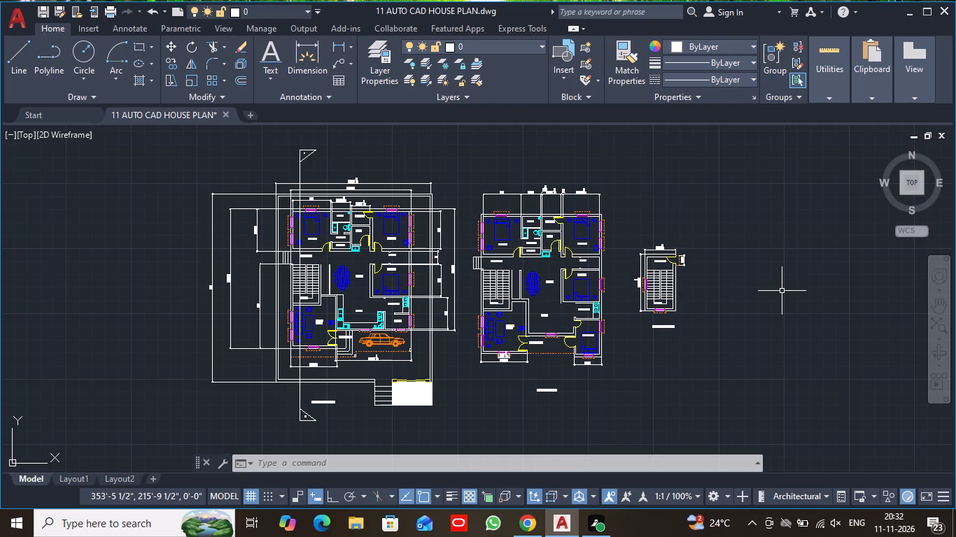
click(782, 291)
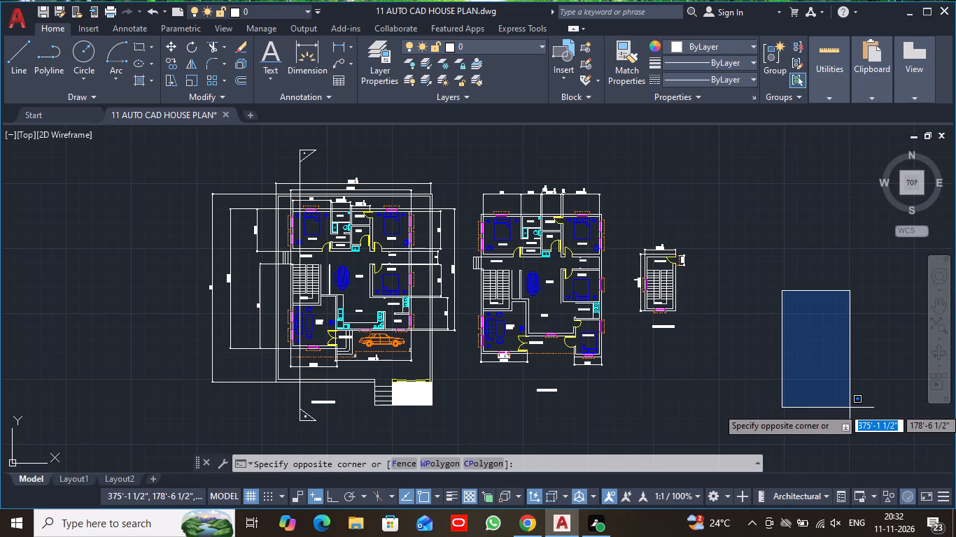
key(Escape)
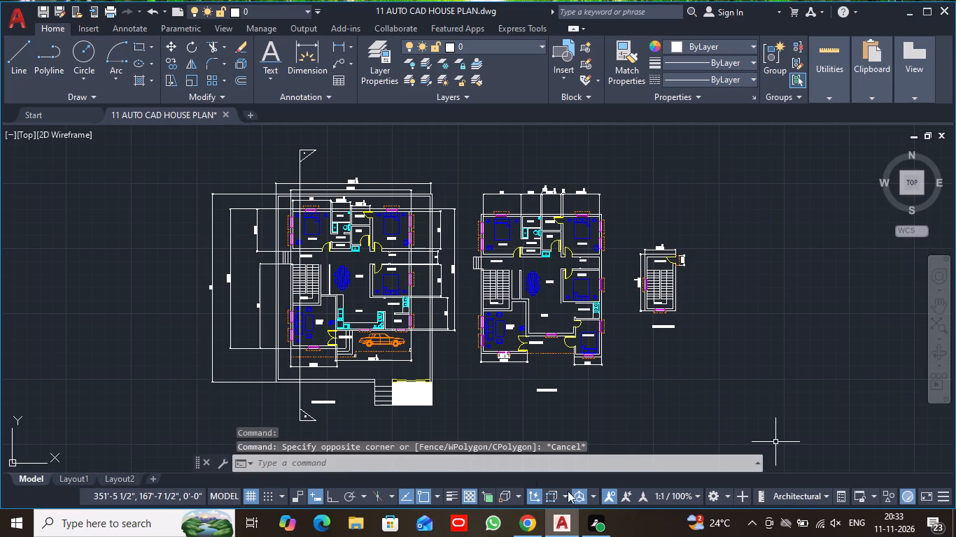
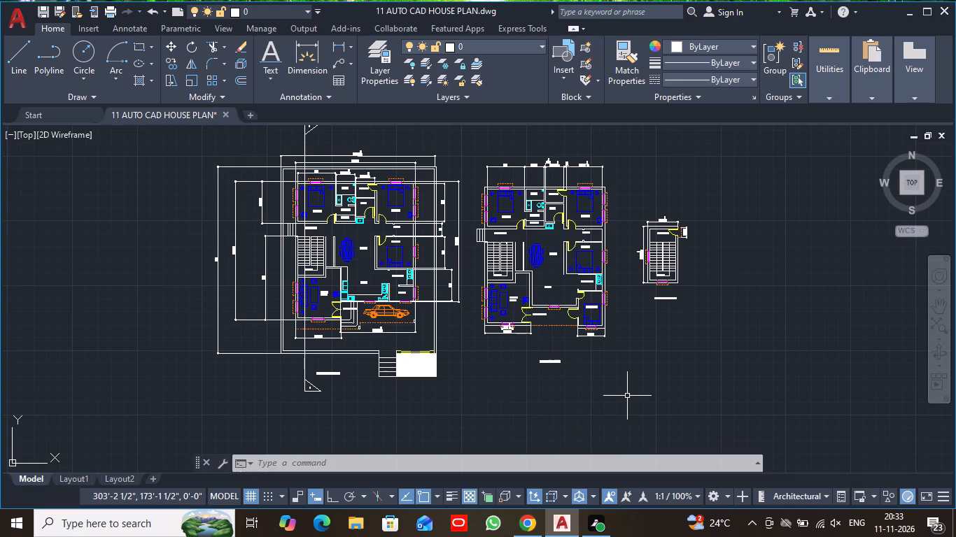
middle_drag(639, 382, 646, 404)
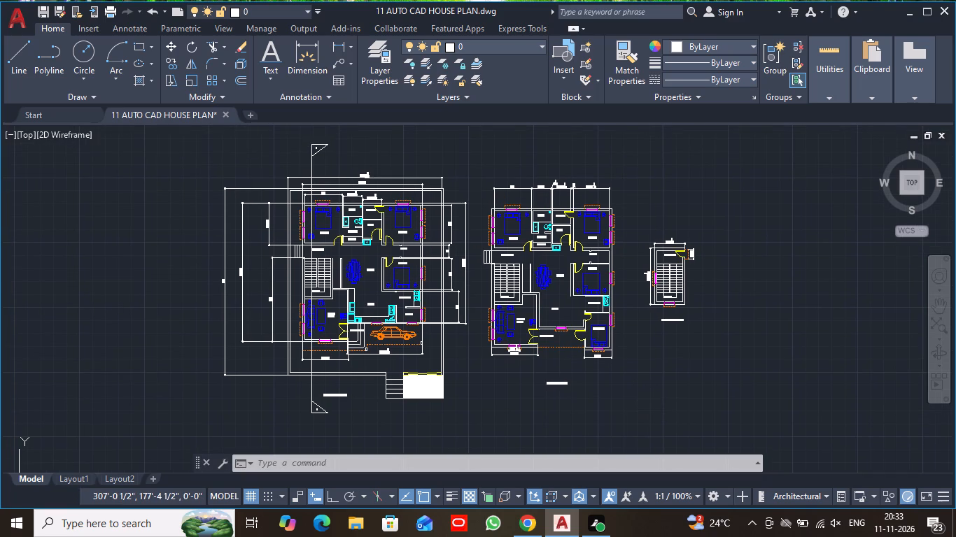